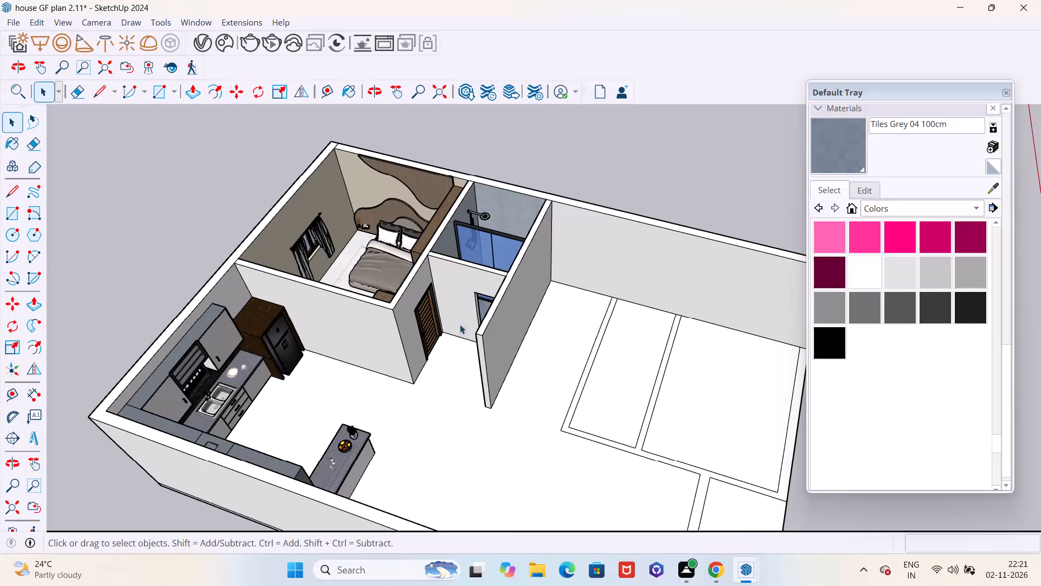
Examine the empty washroom doorway in the wall beside the bedroom from several angles.
scroll(471, 223, "up", 5, "ctrl")
middle_click_drag(522, 260, 437, 286, "ctrl")
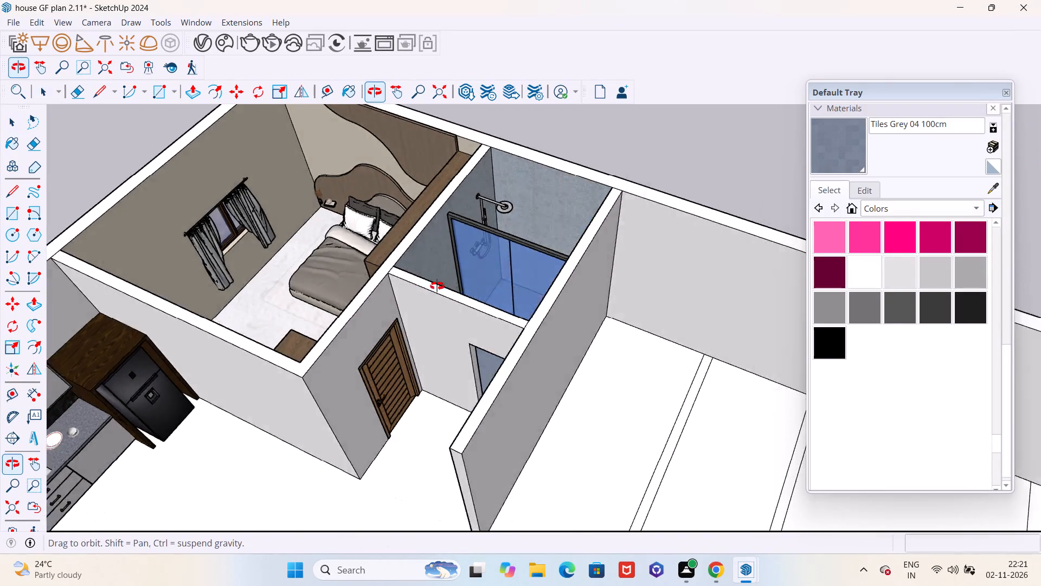
middle_click_drag(437, 286, 641, 268, "ctrl")
scroll(482, 278, "down", 3, "ctrl")
middle_click_drag(478, 304, 352, 464, "ctrl")
scroll(463, 329, "down", 1, "ctrl")
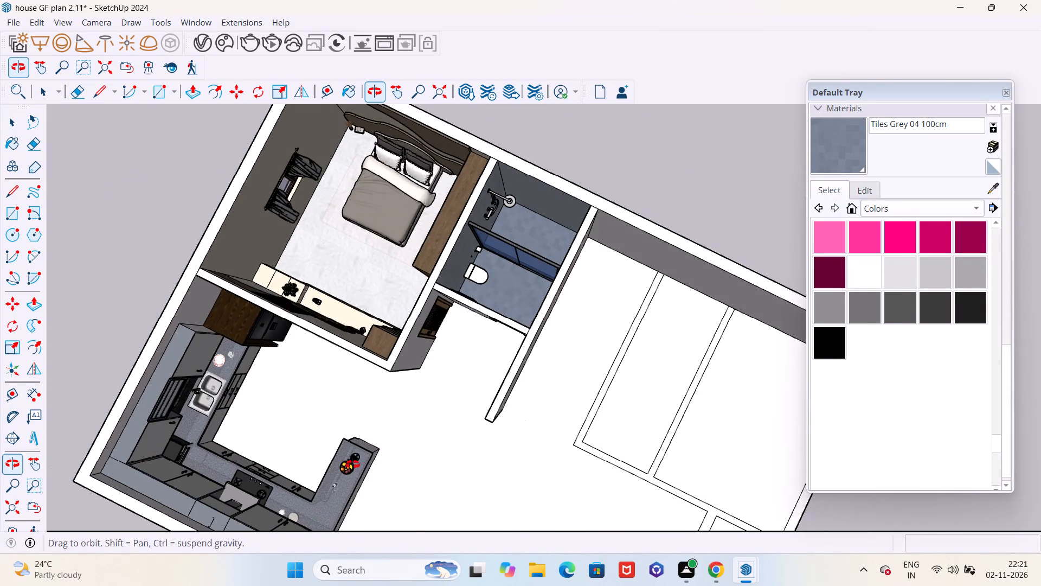
middle_click_drag(352, 464, 353, 461, "ctrl")
scroll(503, 249, "up", 10, "ctrl")
scroll(489, 285, "down", 5, "ctrl")
middle_click_drag(466, 334, 532, 176, "ctrl")
scroll(528, 189, "down", 4, "ctrl")
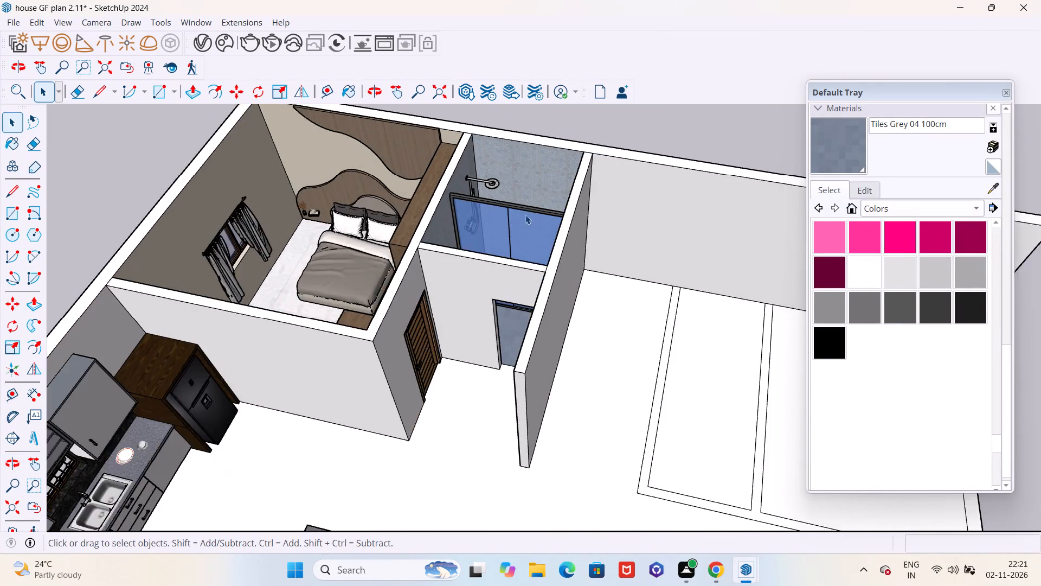
middle_click_drag(519, 229, 556, 189, "ctrl")
scroll(510, 348, "up", 6, "ctrl")
middle_click_drag(510, 349, 599, 313, "ctrl")
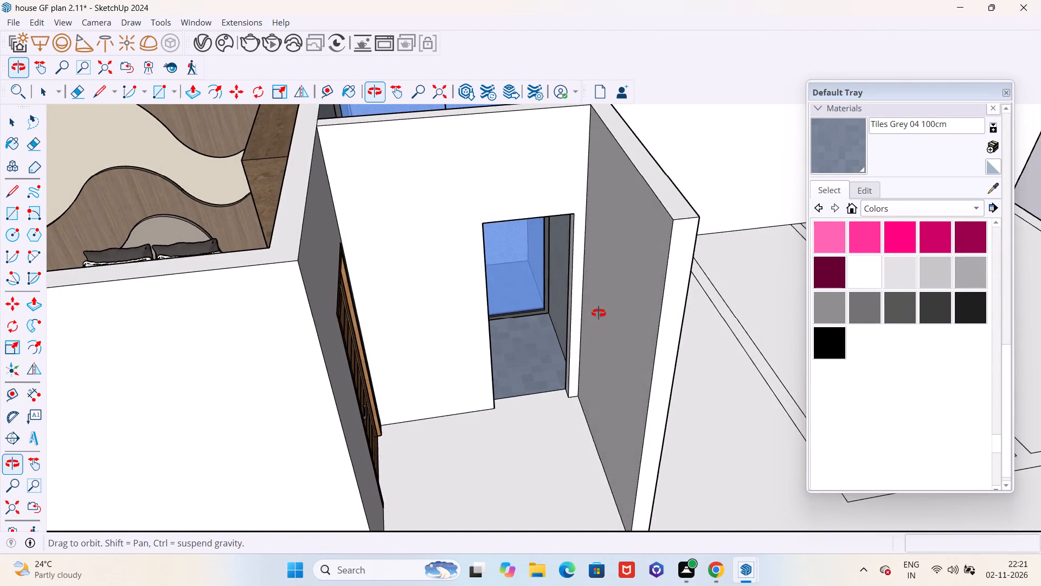
middle_click_drag(599, 313, 589, 322, "ctrl")
scroll(641, 360, "up", 1, "ctrl")
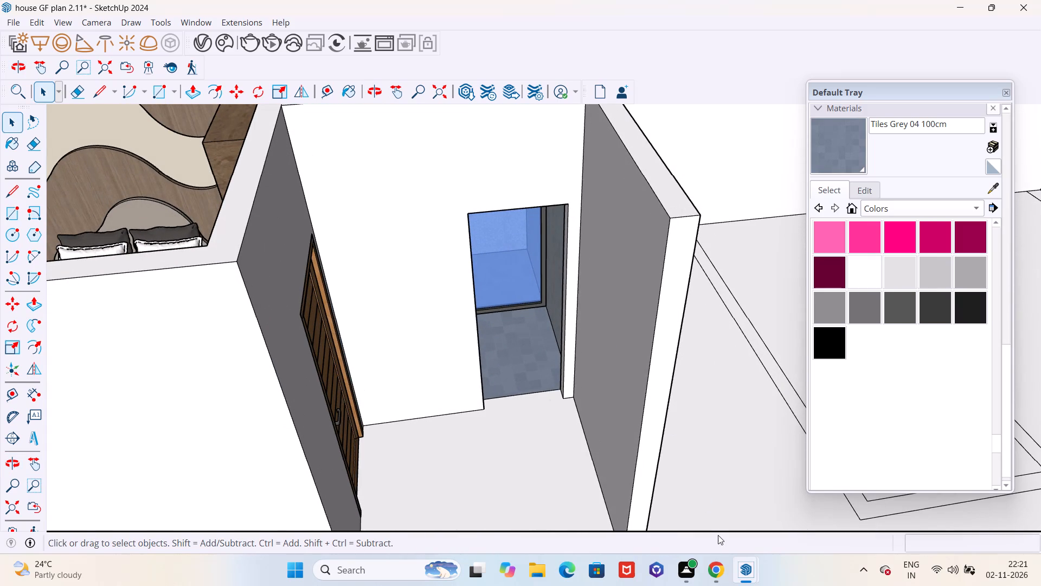
Switch to Chrome and run a Google image search for "washroom door warehouse".
left_click(715, 569, "ctrl")
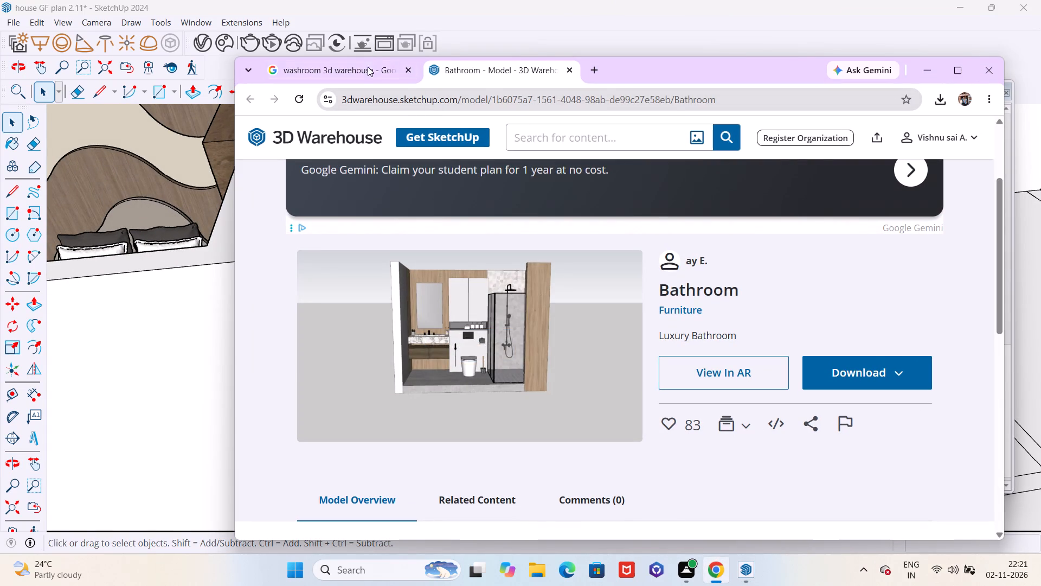
left_click(363, 71, "ctrl")
left_click(491, 139, "ctrl")
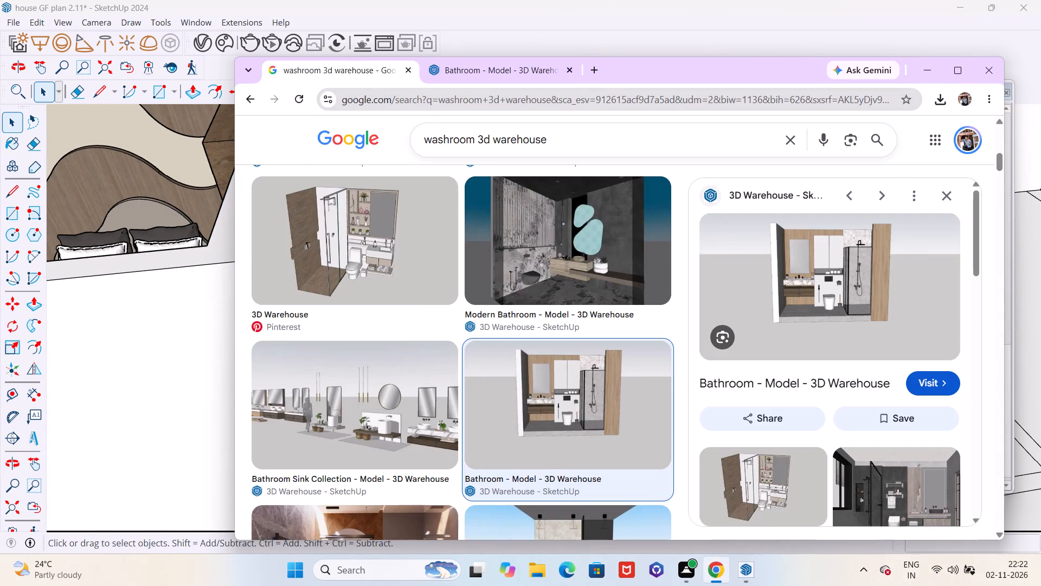
key("BackSpace")
key("BackSpace")
key("BackSpace")
key("BackSpace")
key("BackSpace")
key("BackSpace")
key("BackSpace")
key("BackSpace")
key("BackSpace")
key("BackSpace")
key("BackSpace")
key("BackSpace")
key("BackSpace")
key("BackSpace")
key("BackSpace")
key("BackSpace")
key("BackSpace")
key("BackSpace")
key("BackSpace")
key("BackSpace")
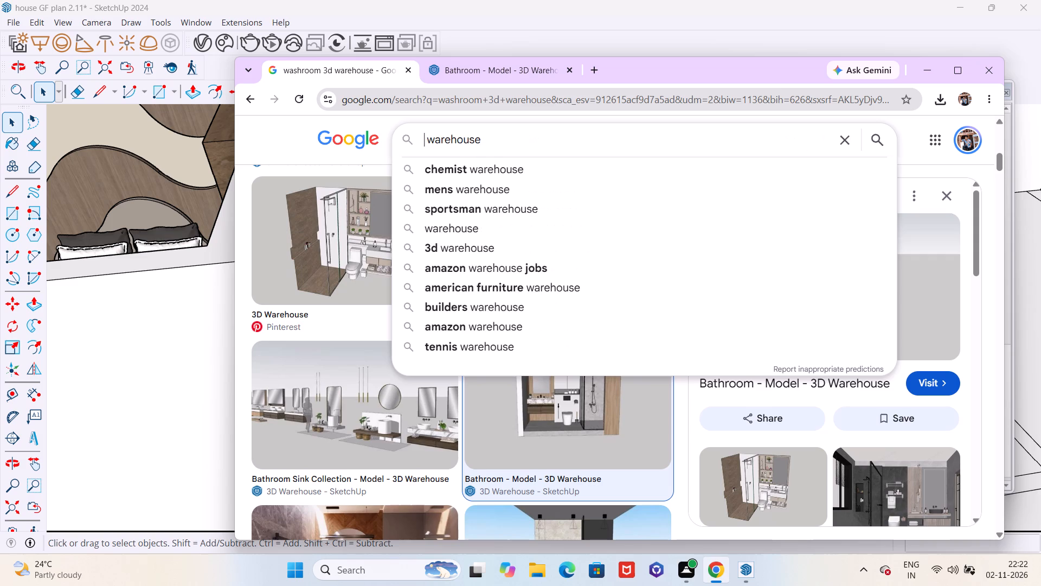
type("washroom door")
key("Return")
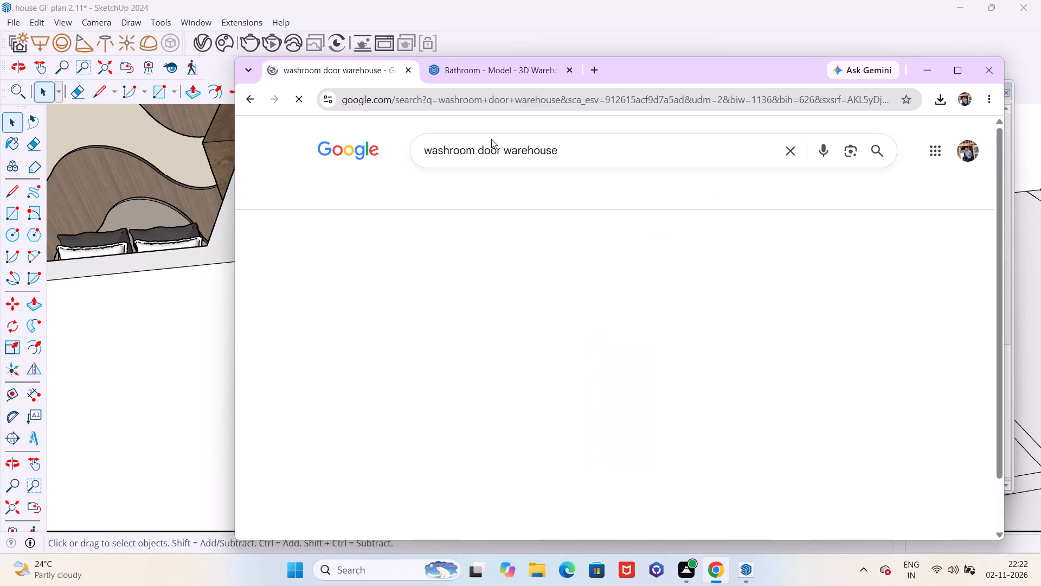
Look through the image results for a suitable washroom door and open the "door - Models - 3D Warehouse" page.
scroll(610, 317, "down", 2, "ctrl")
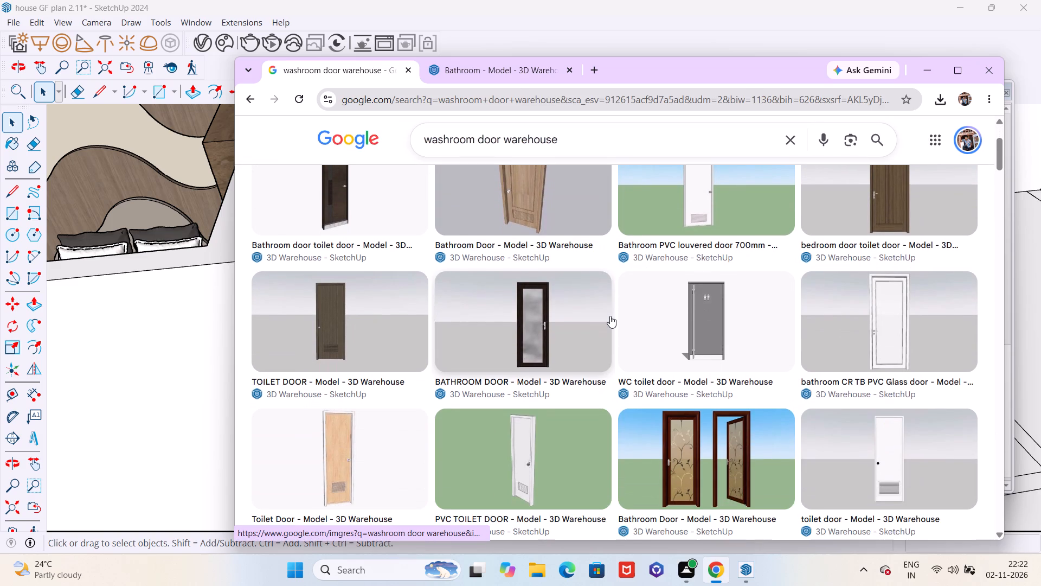
scroll(599, 317, "down", 4, "ctrl")
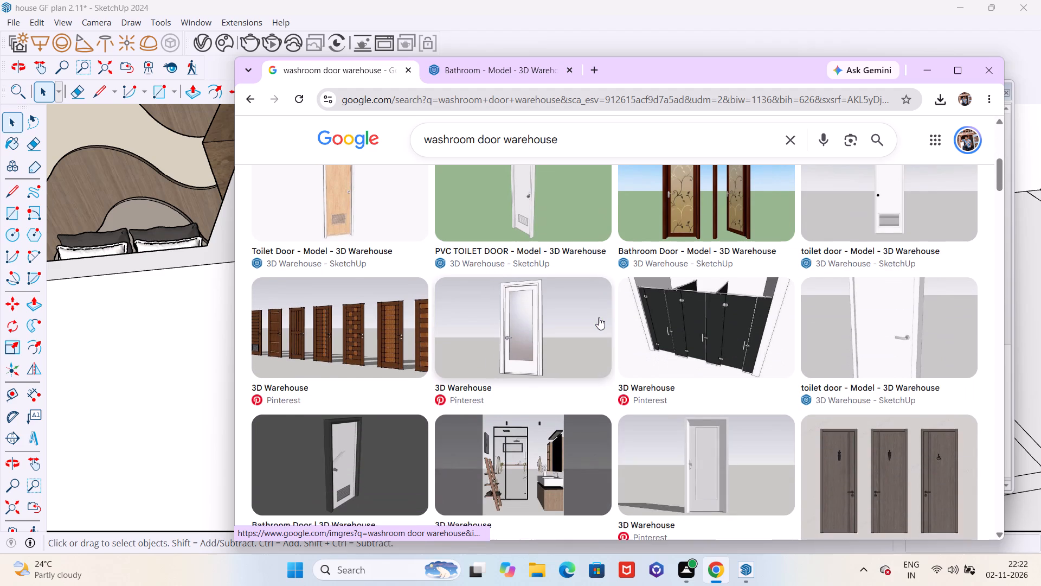
scroll(599, 317, "down", 2, "ctrl")
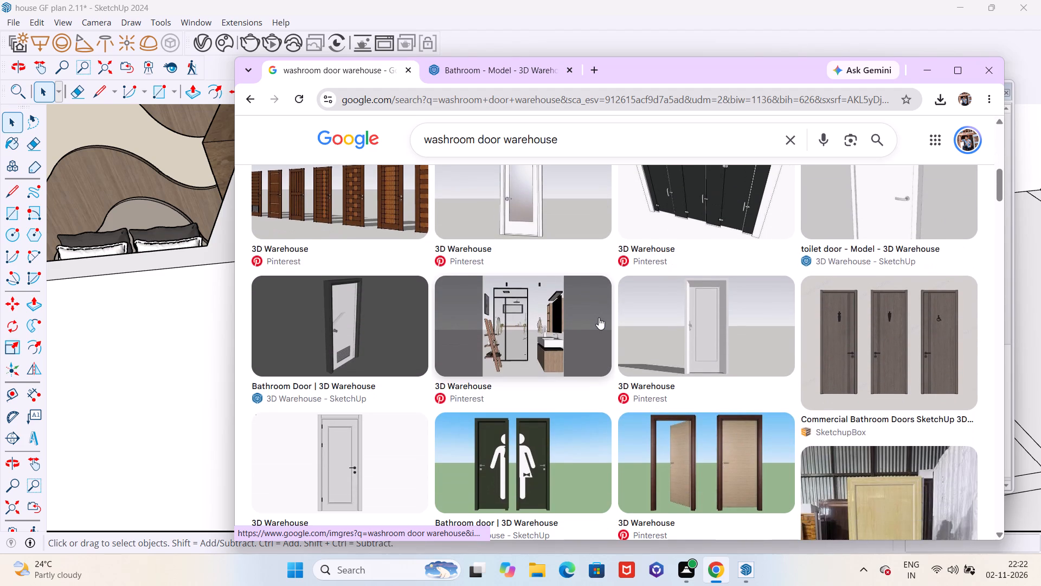
scroll(599, 317, "down", 1, "ctrl")
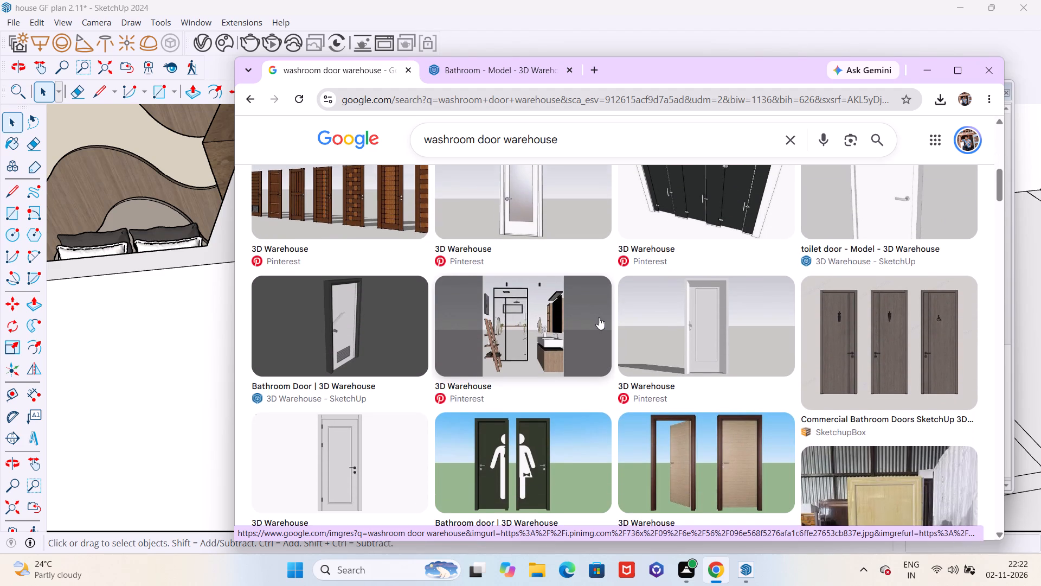
scroll(599, 317, "down", 8, "ctrl")
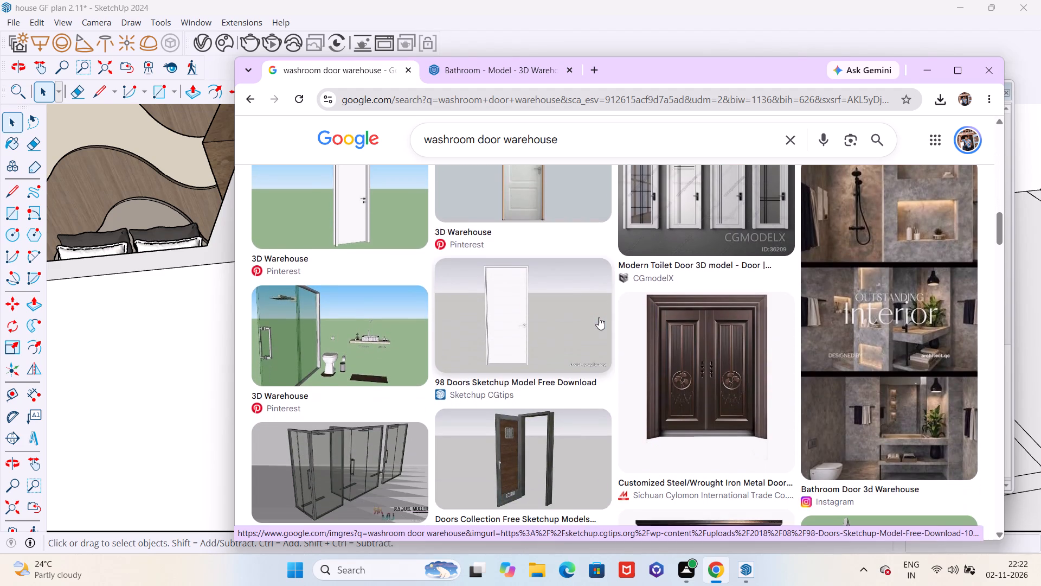
scroll(599, 317, "down", 1, "ctrl")
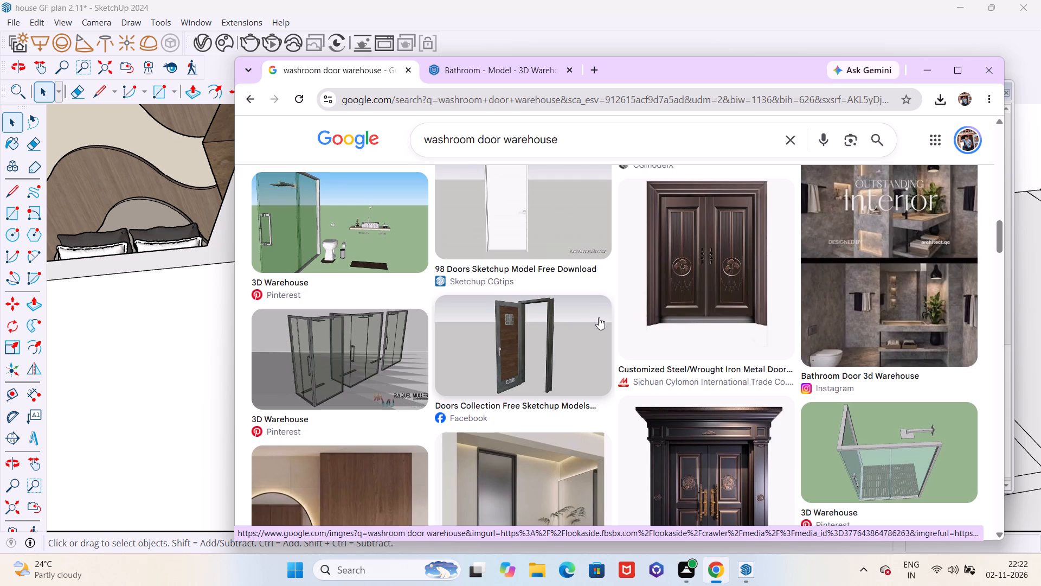
scroll(599, 317, "down", 4, "ctrl")
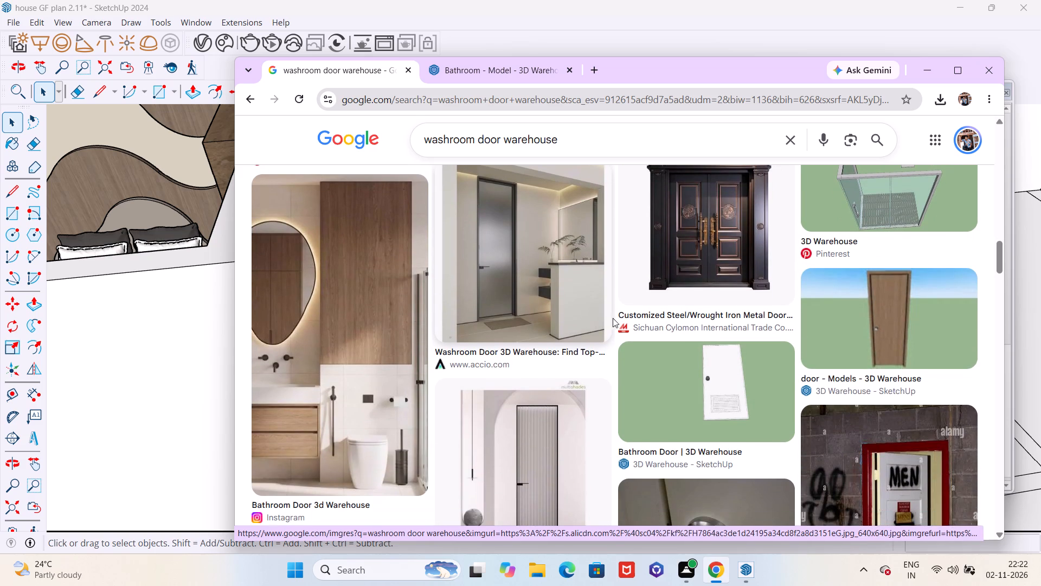
left_click(871, 323, "ctrl")
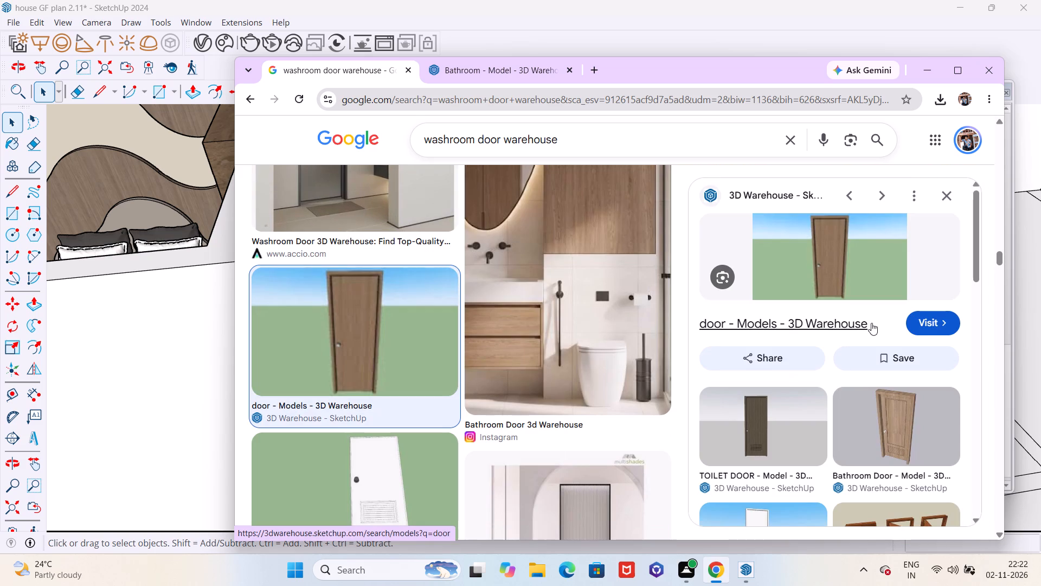
left_click(934, 327, "ctrl")
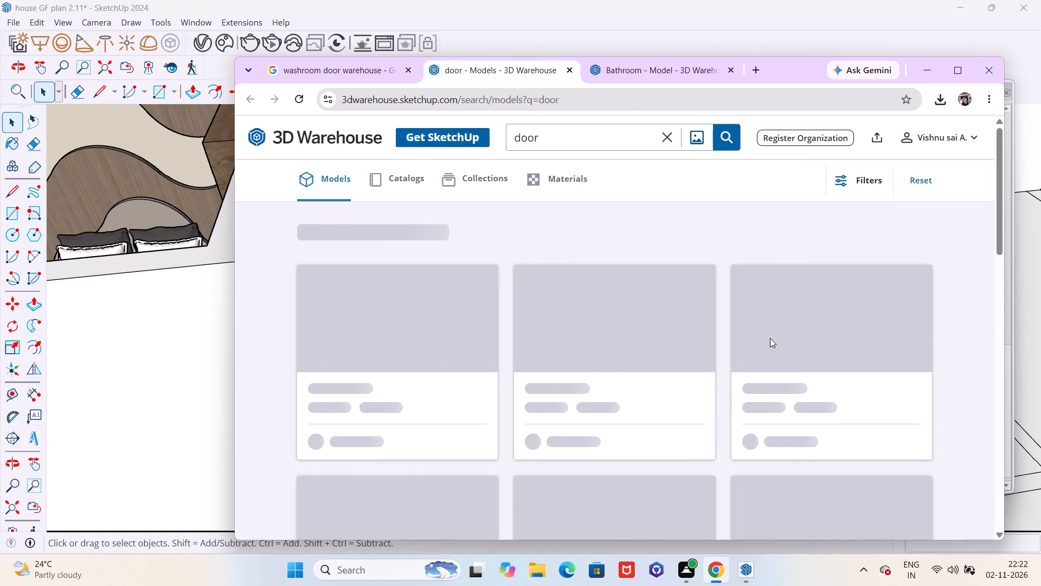
Browse the 3D Warehouse door models for one that suits the washroom doorway.
scroll(729, 308, "down", 1, "ctrl")
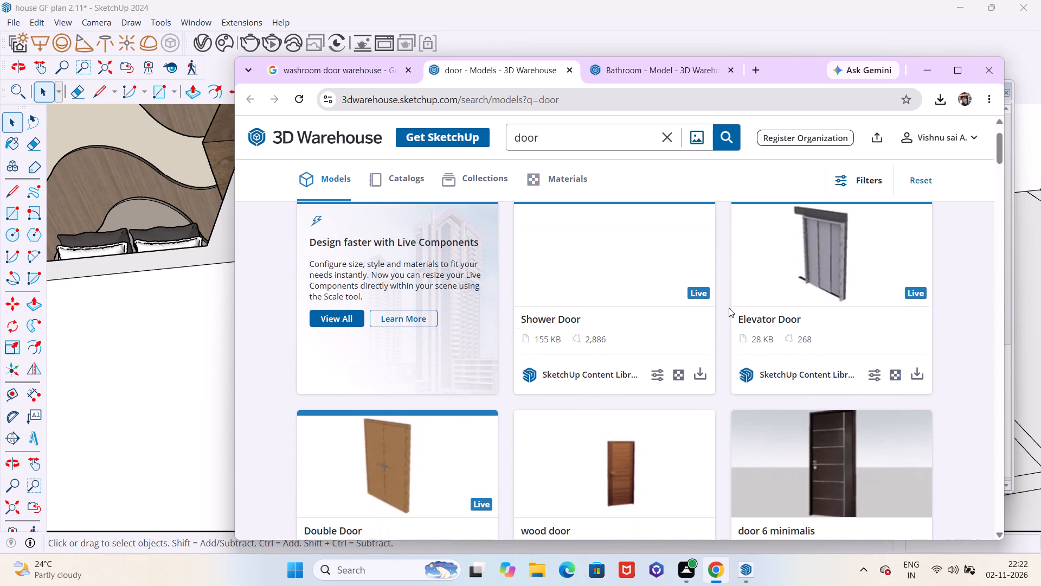
scroll(728, 304, "down", 3, "ctrl")
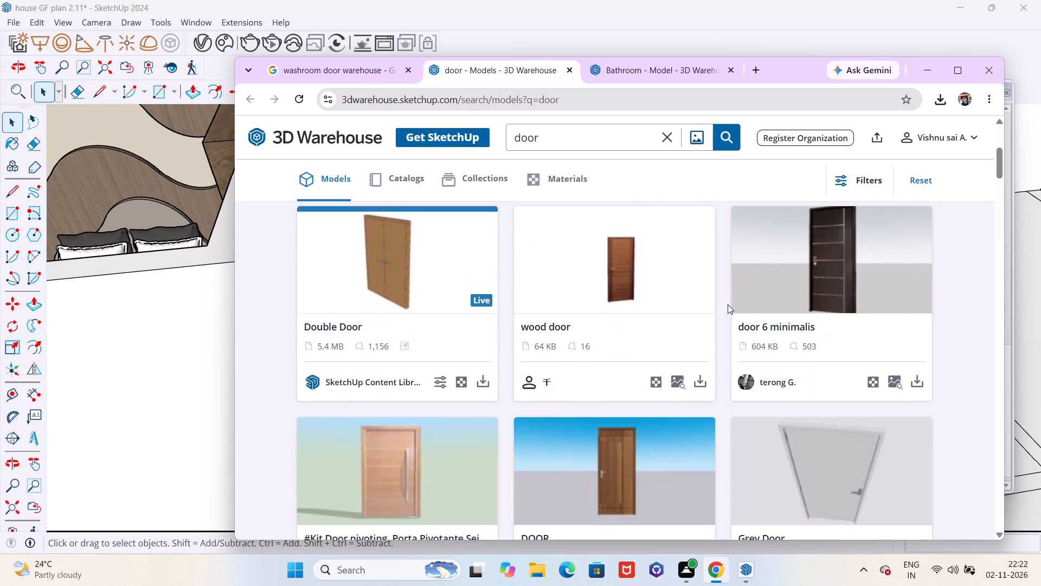
scroll(728, 304, "down", 5, "ctrl")
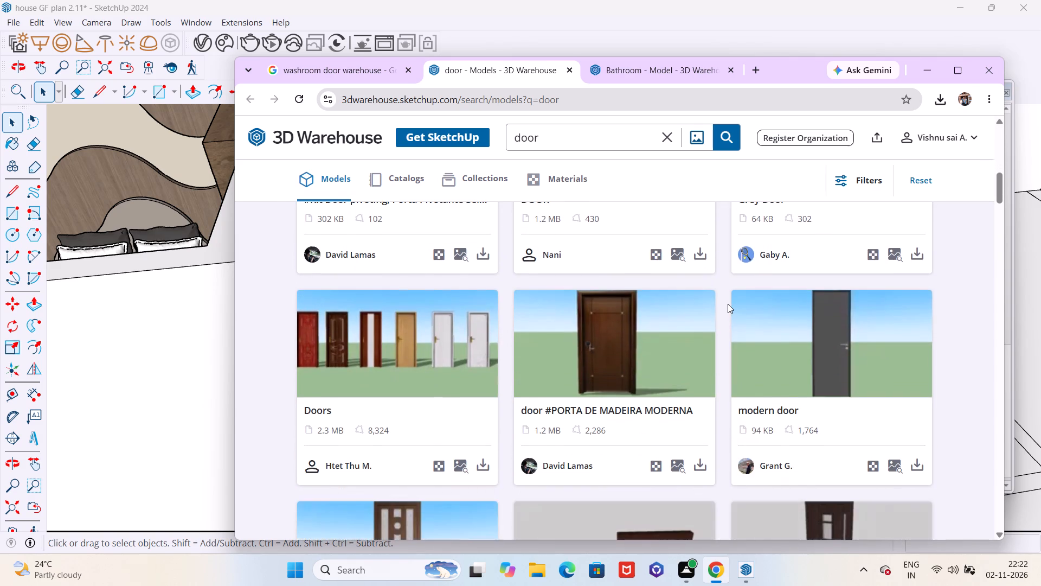
scroll(728, 304, "down", 2, "ctrl")
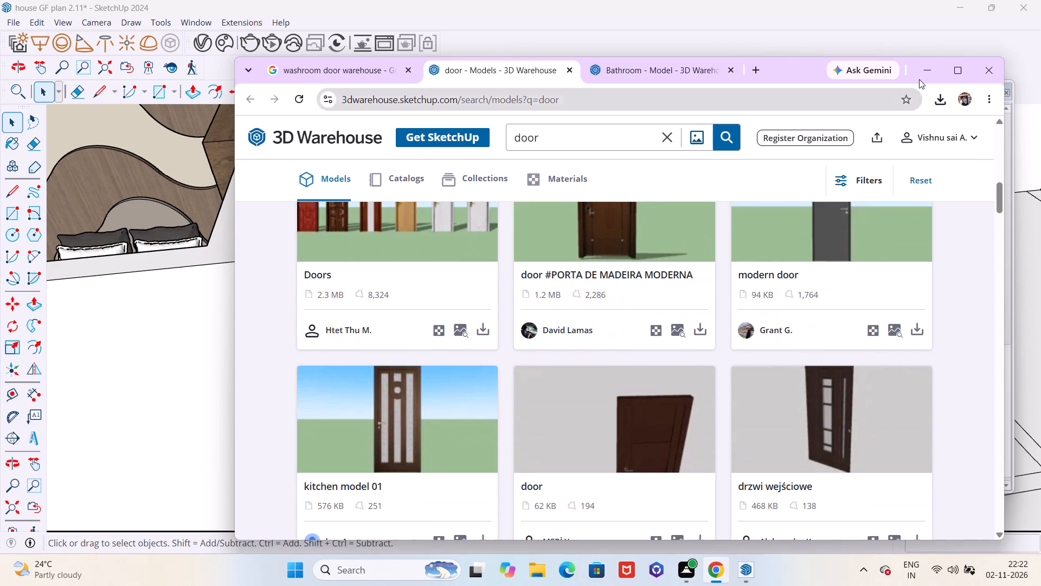
left_click(923, 77, "ctrl")
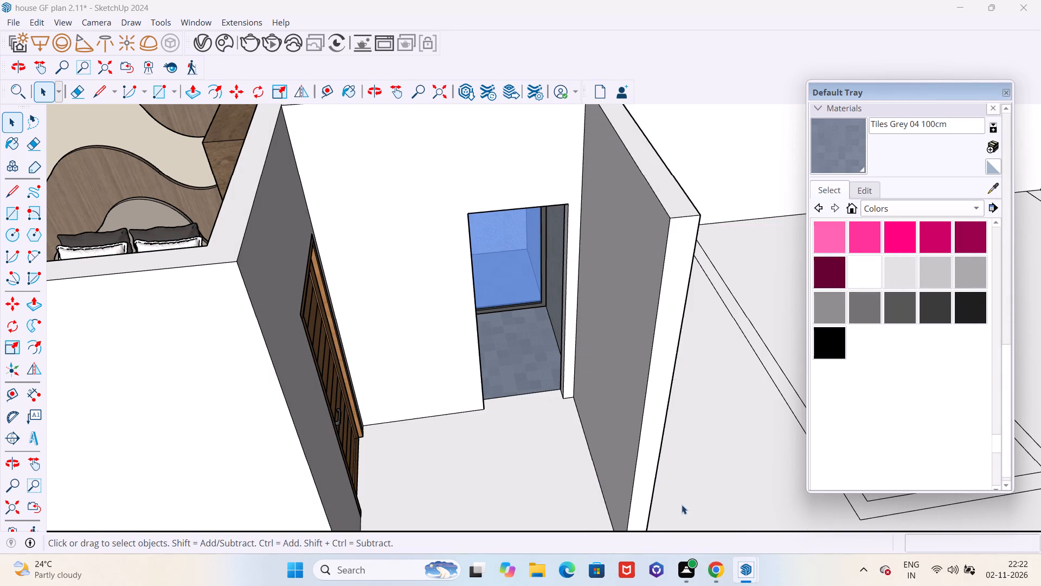
left_click(713, 565, "ctrl")
scroll(651, 428, "down", 3, "ctrl")
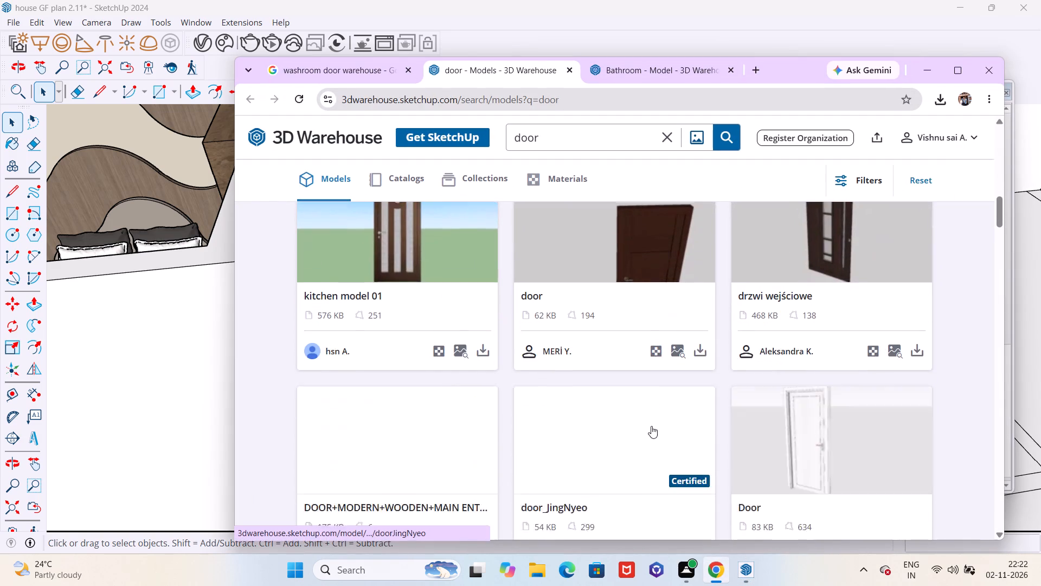
scroll(651, 424, "down", 6, "ctrl")
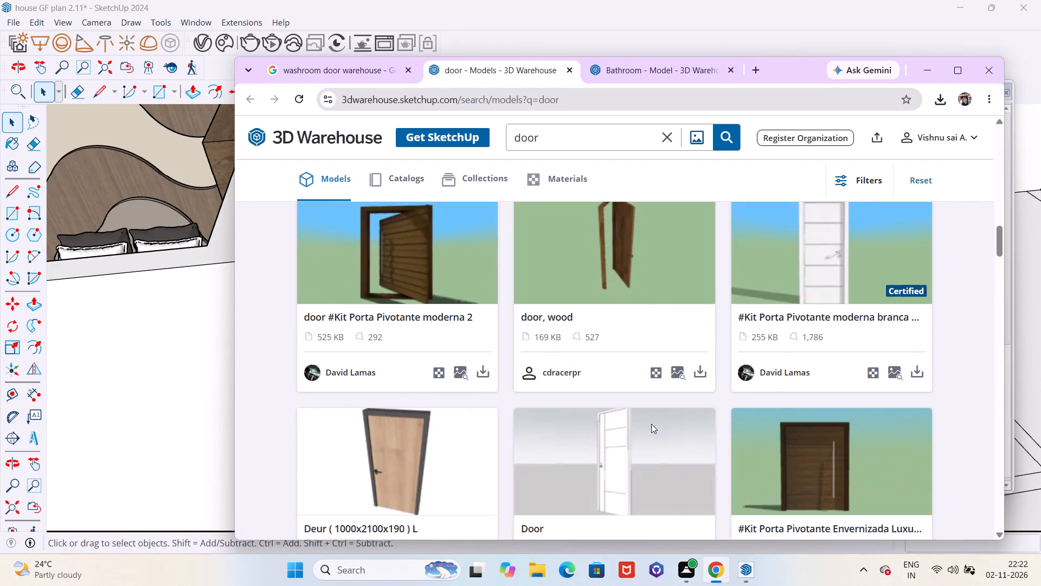
scroll(651, 424, "down", 2, "ctrl")
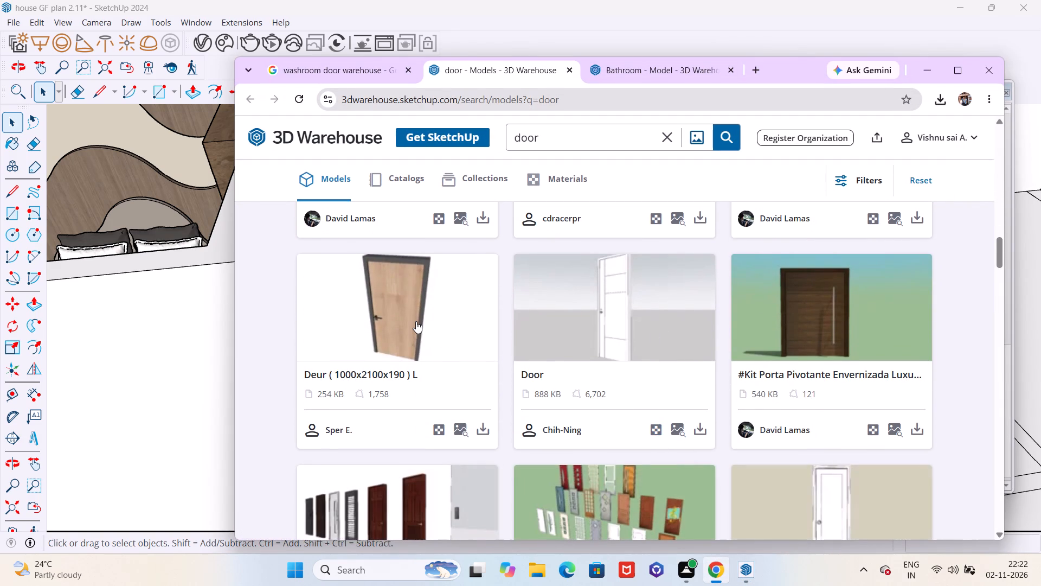
scroll(578, 334, "down", 3, "ctrl")
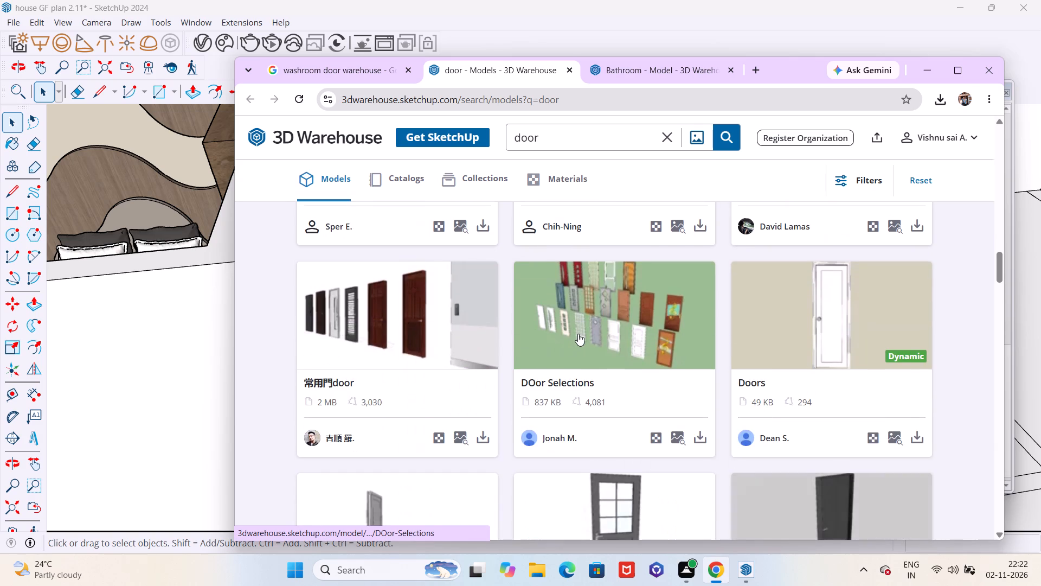
scroll(578, 334, "down", 7, "ctrl")
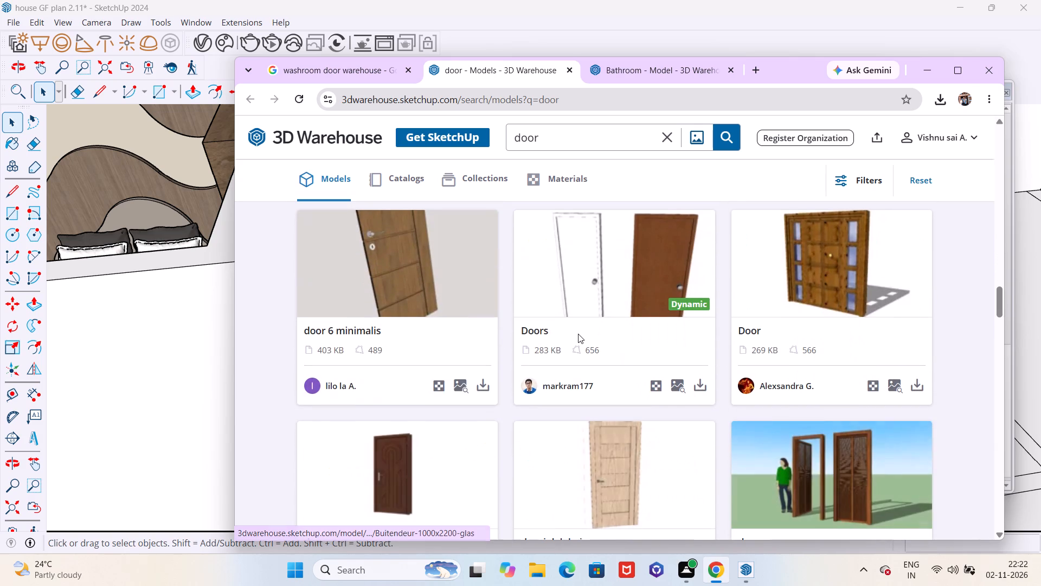
scroll(578, 334, "down", 6, "ctrl")
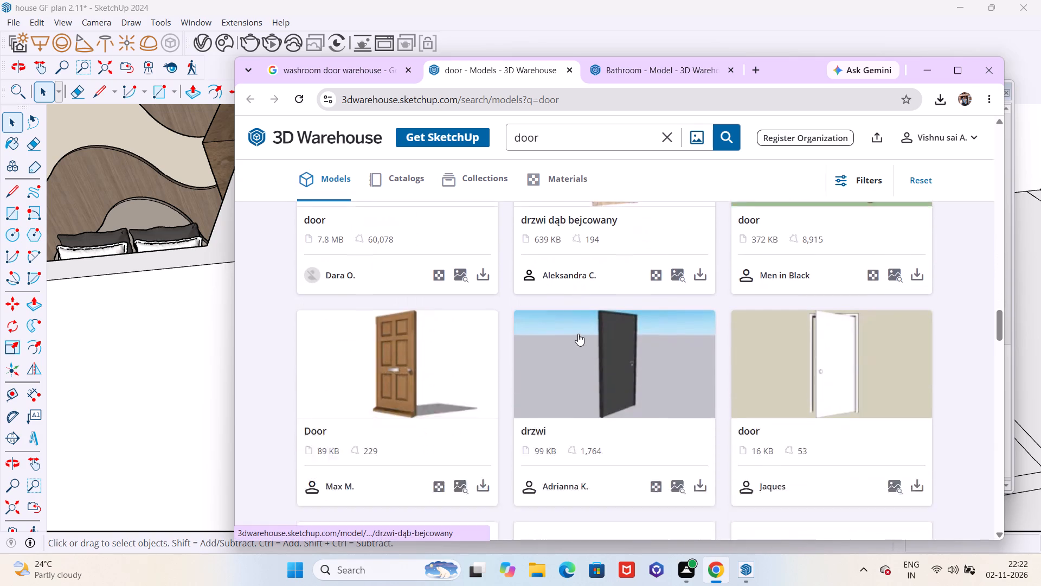
scroll(578, 334, "down", 2, "ctrl")
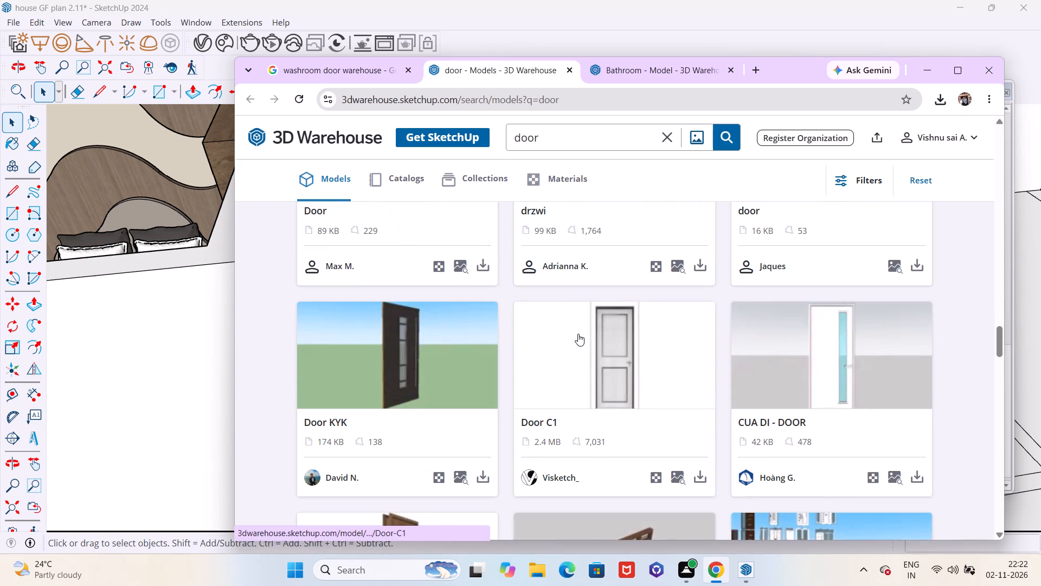
scroll(578, 334, "down", 3, "ctrl")
scroll(578, 334, "up", 5, "ctrl")
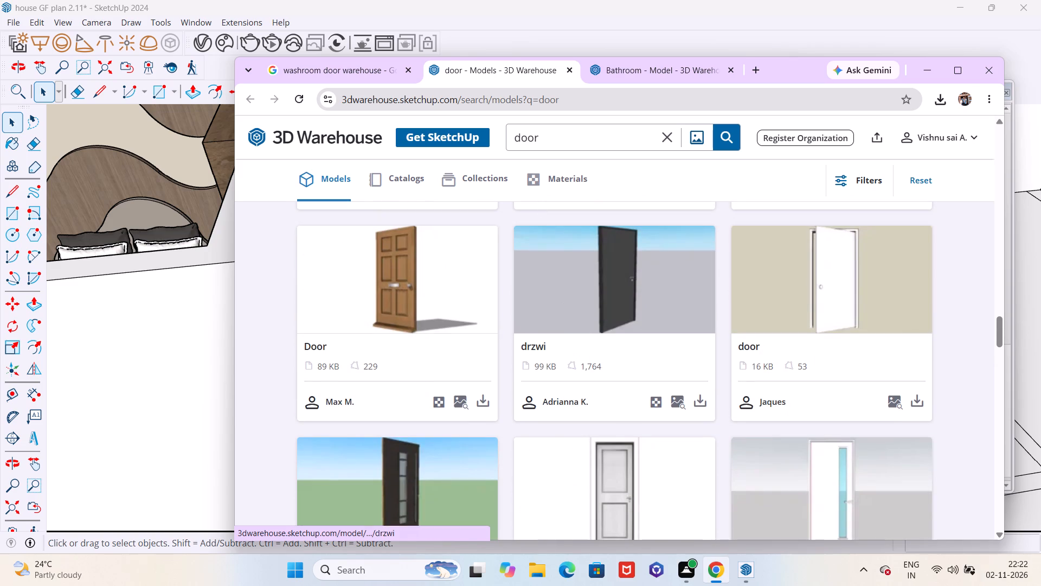
Return to the washroom door image results and close the 3D Warehouse "door" search pages.
left_click(351, 67, "ctrl")
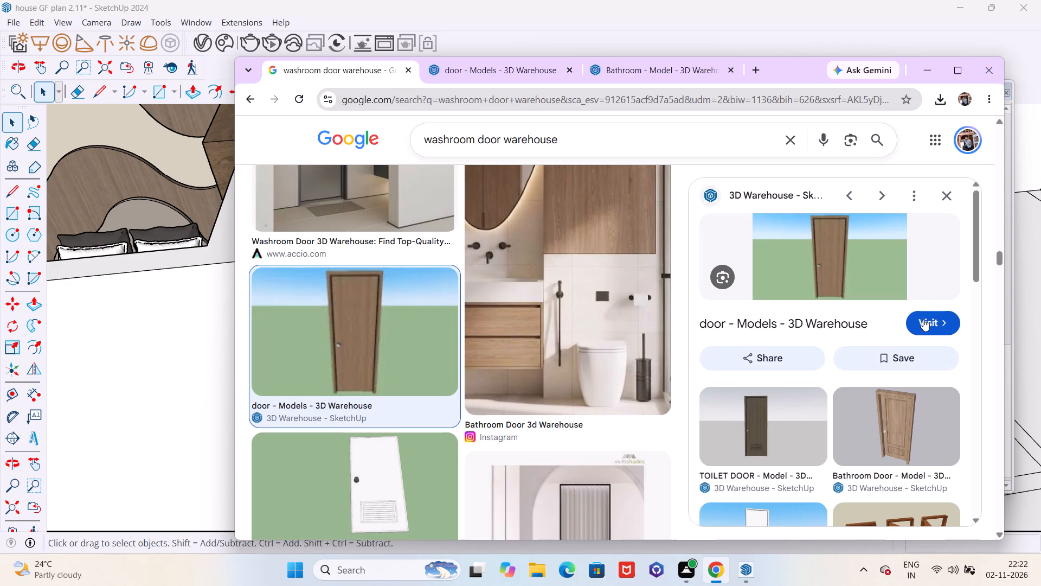
left_click(930, 319, "ctrl")
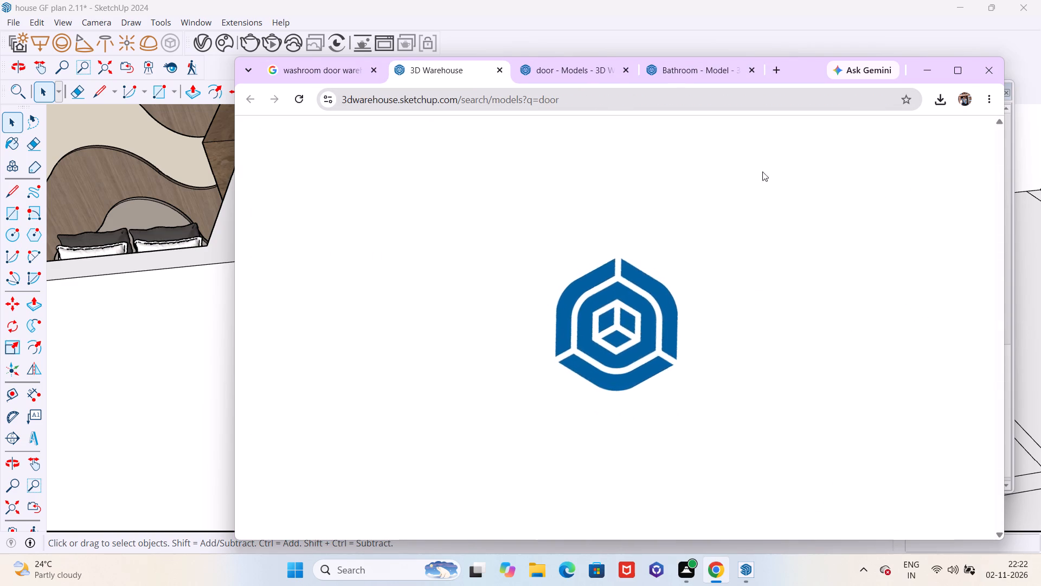
left_click(624, 73, "ctrl")
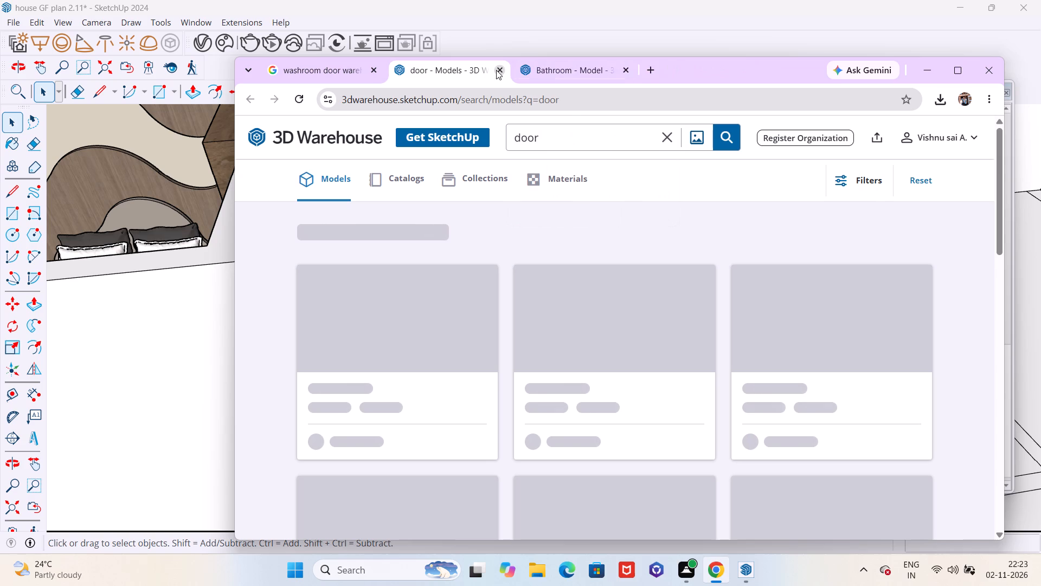
left_click(496, 70, "ctrl")
Look further through the "washroom door warehouse" image results for a suitable door, previewing the white Yingkong door.
scroll(510, 303, "down", 3, "ctrl")
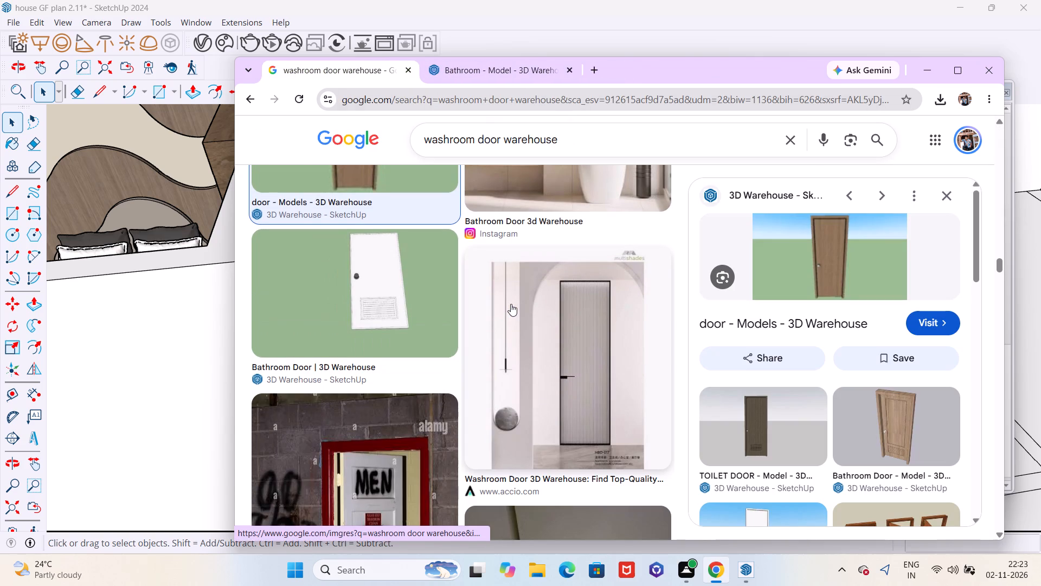
scroll(522, 302, "down", 5, "ctrl")
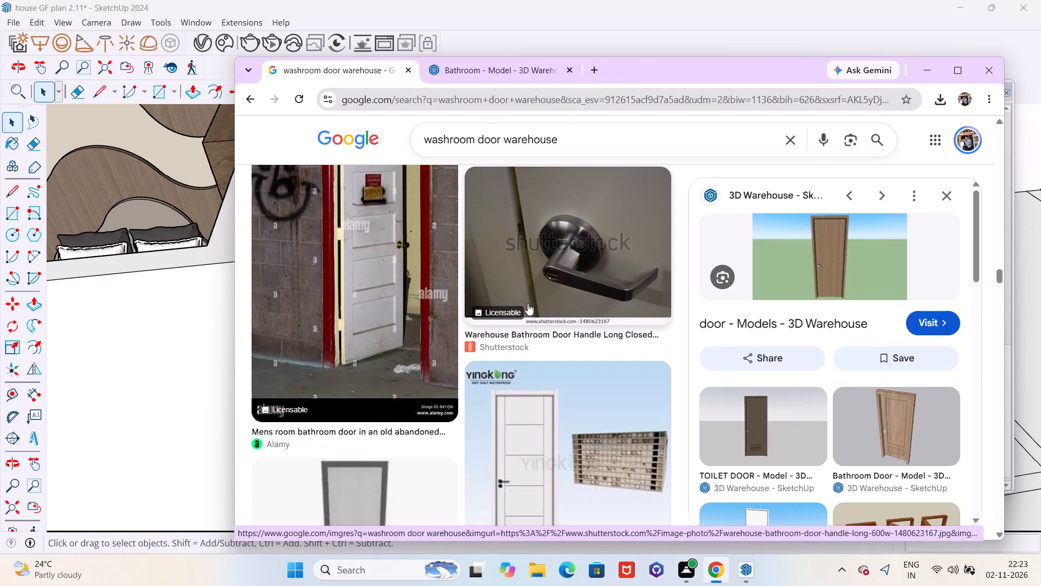
scroll(529, 303, "down", 2, "ctrl")
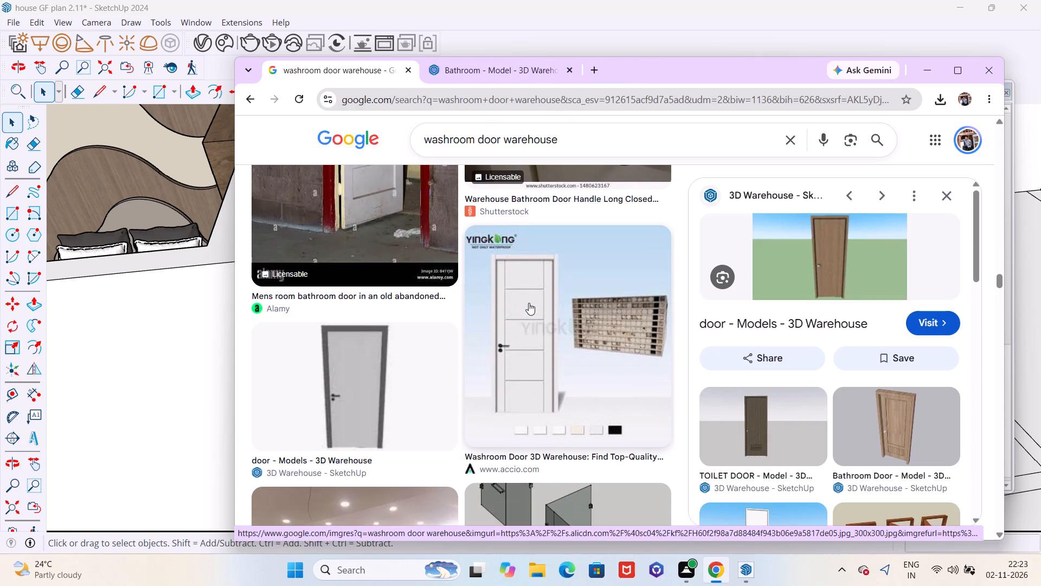
left_click(530, 302, "ctrl")
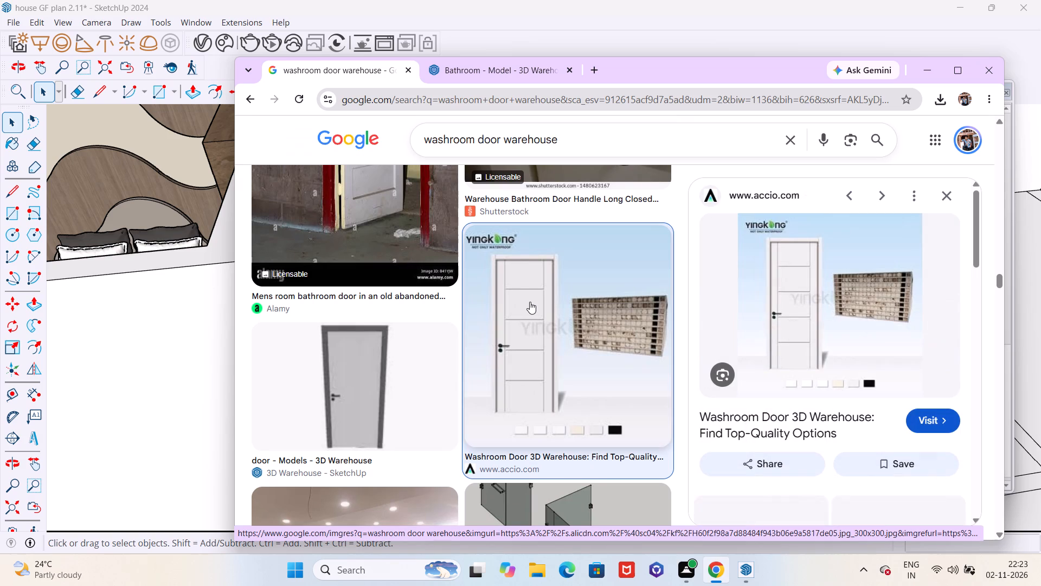
scroll(735, 332, "down", 5, "ctrl")
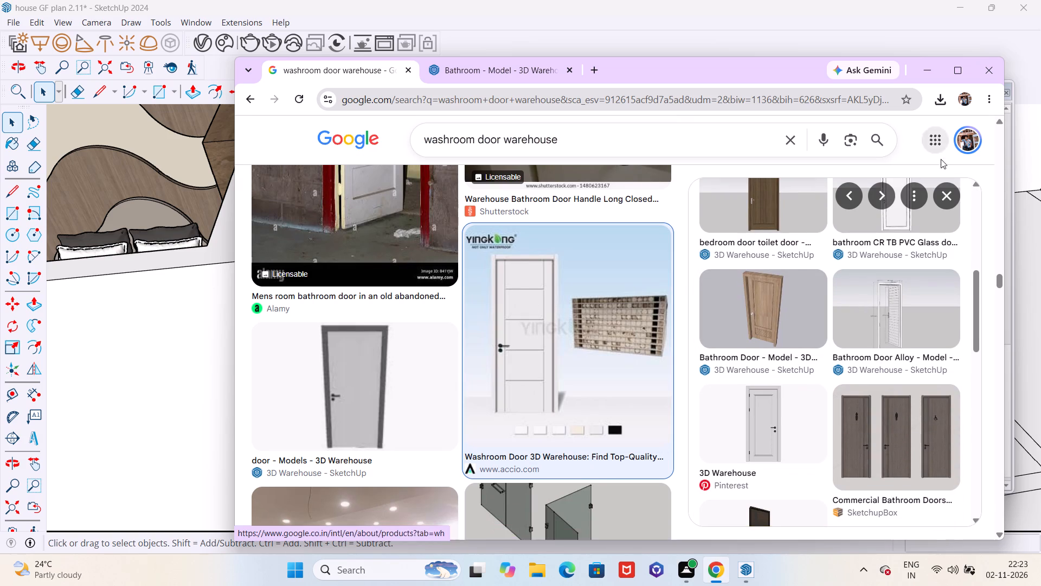
scroll(789, 405, "up", 1, "ctrl")
scroll(789, 405, "down", 1, "ctrl")
scroll(789, 405, "up", 5, "ctrl")
left_click(945, 193, "ctrl")
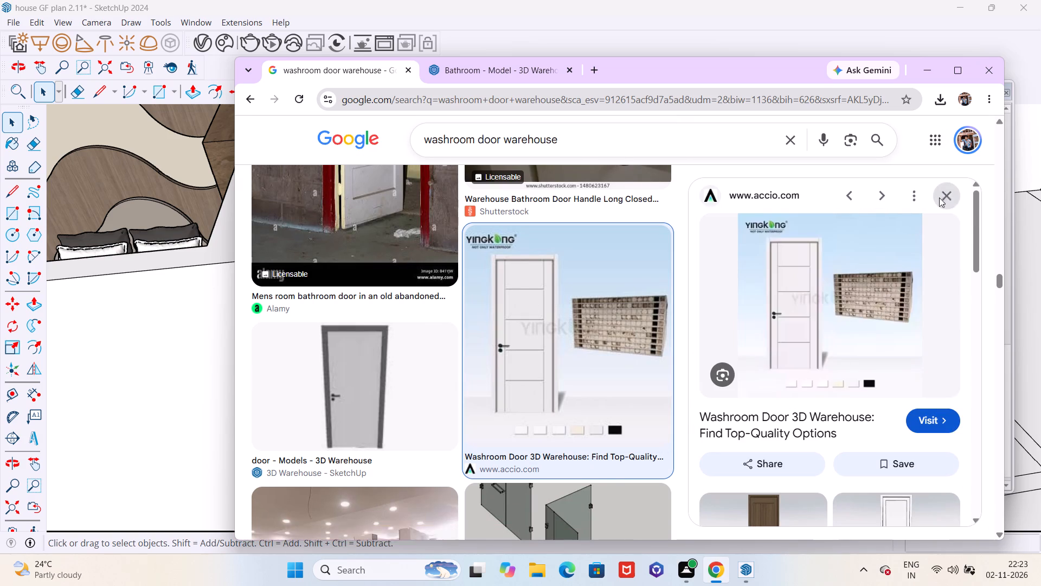
scroll(655, 396, "down", 3, "ctrl")
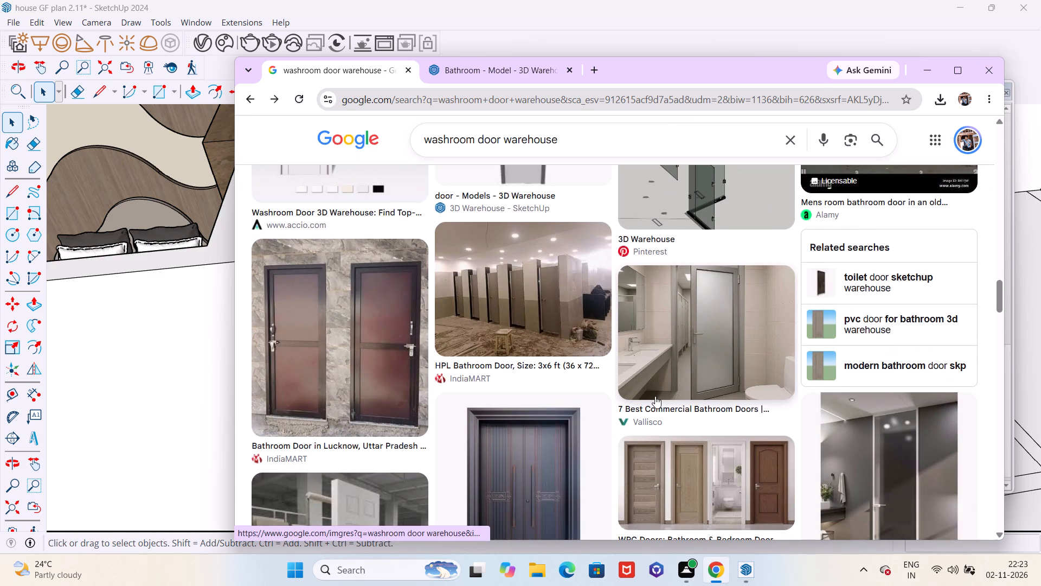
scroll(655, 396, "down", 3, "ctrl")
scroll(655, 396, "up", 10, "ctrl")
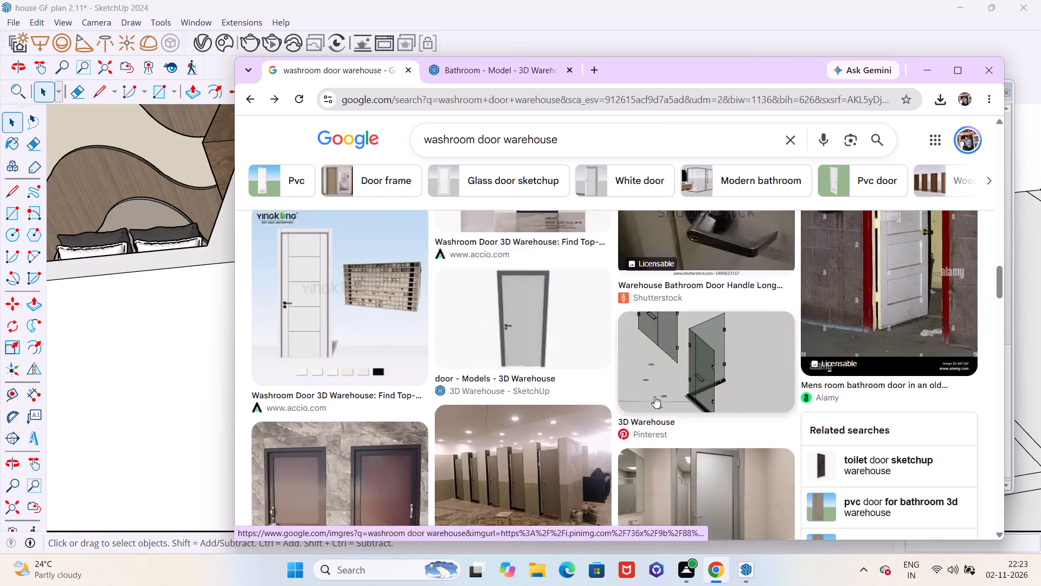
scroll(654, 396, "up", 20, "ctrl")
scroll(654, 396, "up", 9, "ctrl")
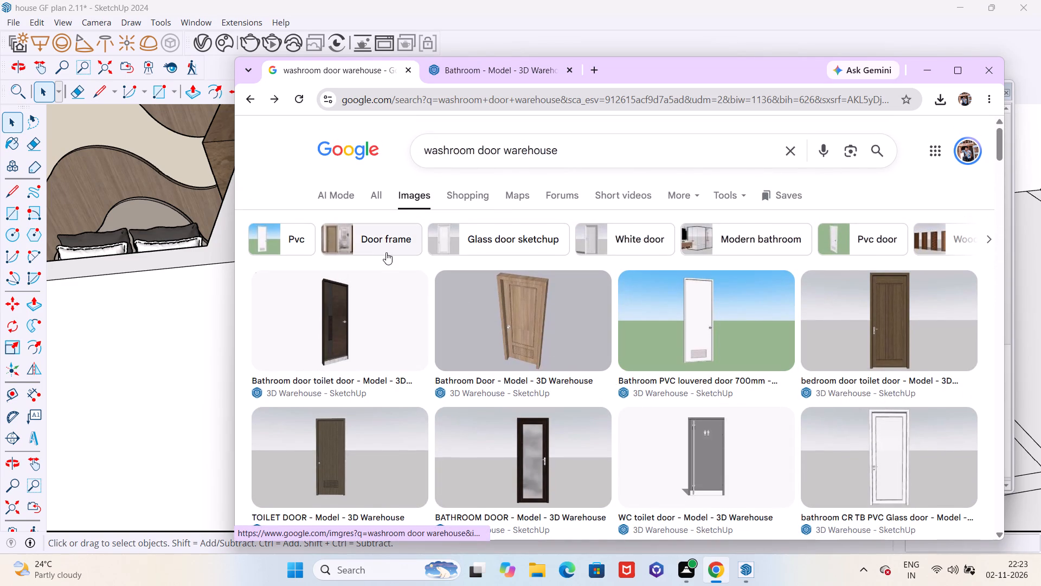
Refine the image results to PVC doors and open the "PVC Bathroom Door" model page on 3D Warehouse.
left_click(277, 246, "ctrl")
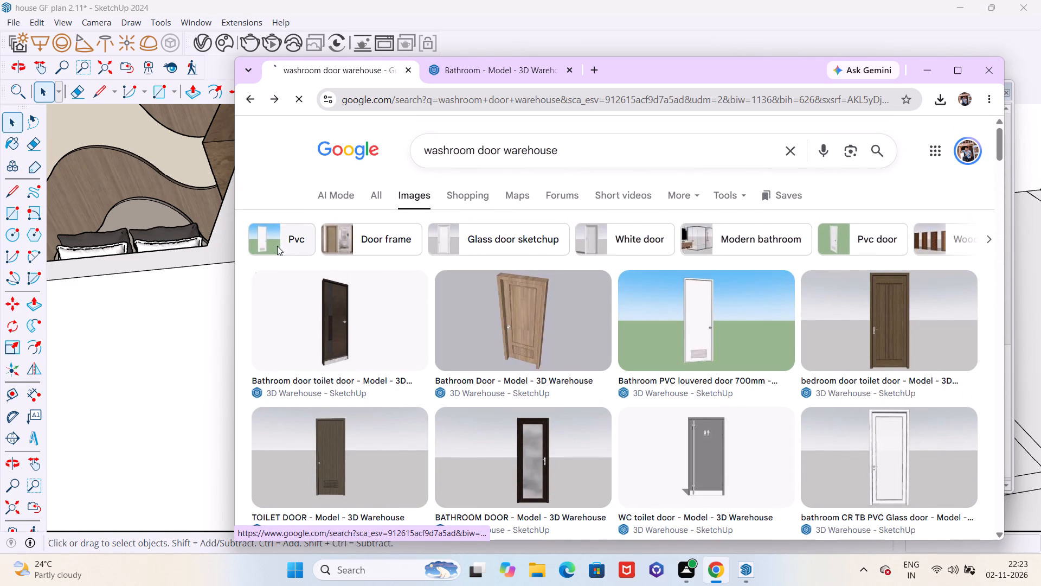
scroll(503, 348, "down", 2, "ctrl")
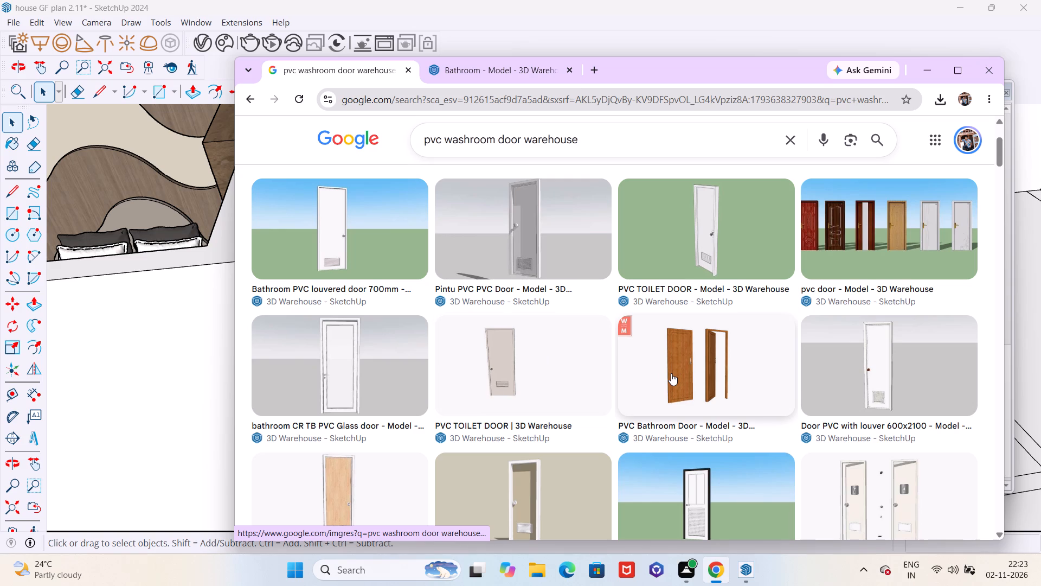
scroll(580, 376, "down", 3, "ctrl")
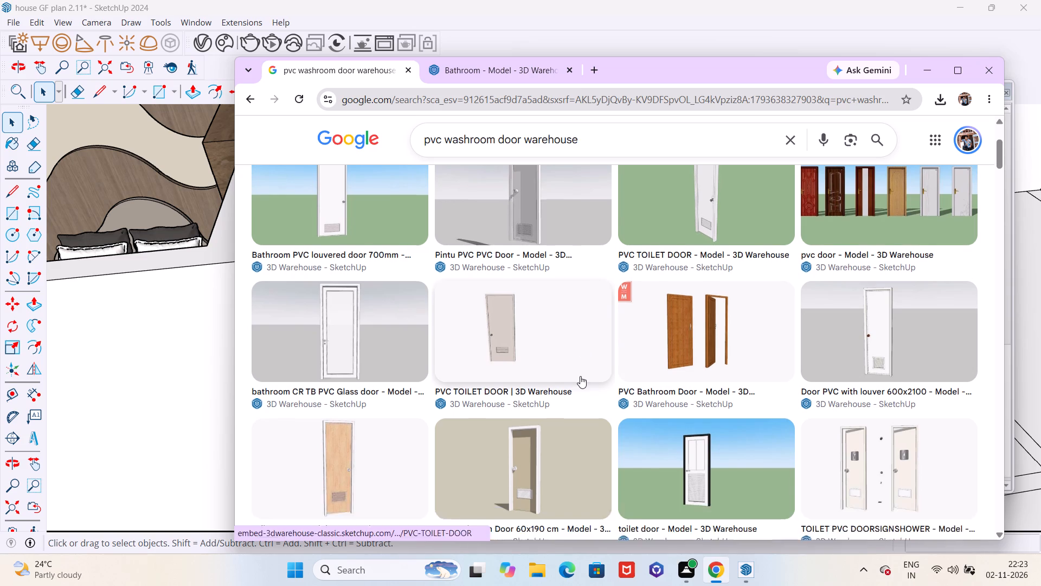
scroll(581, 375, "down", 2, "ctrl")
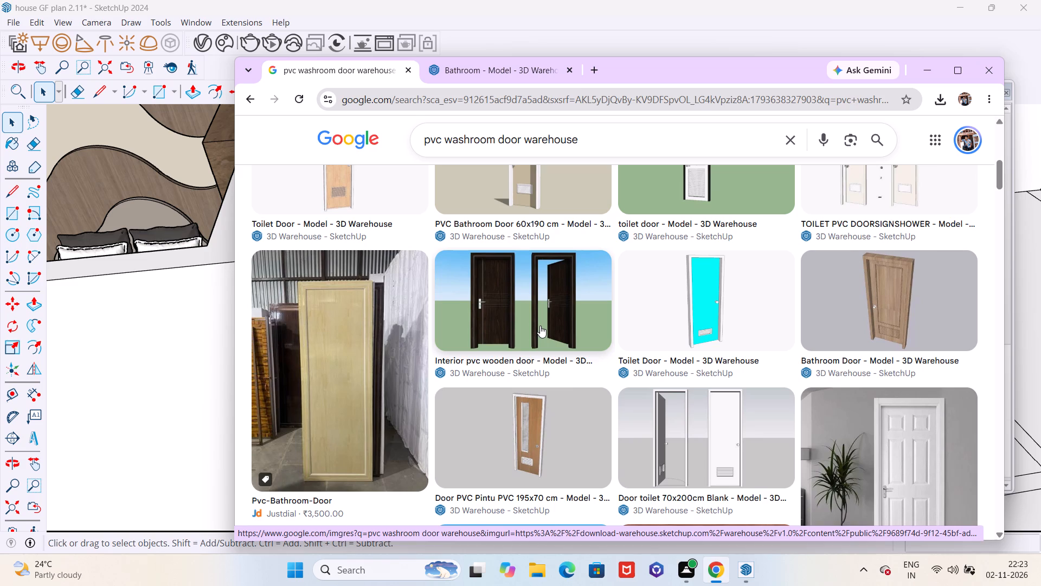
scroll(687, 416, "up", 6, "ctrl")
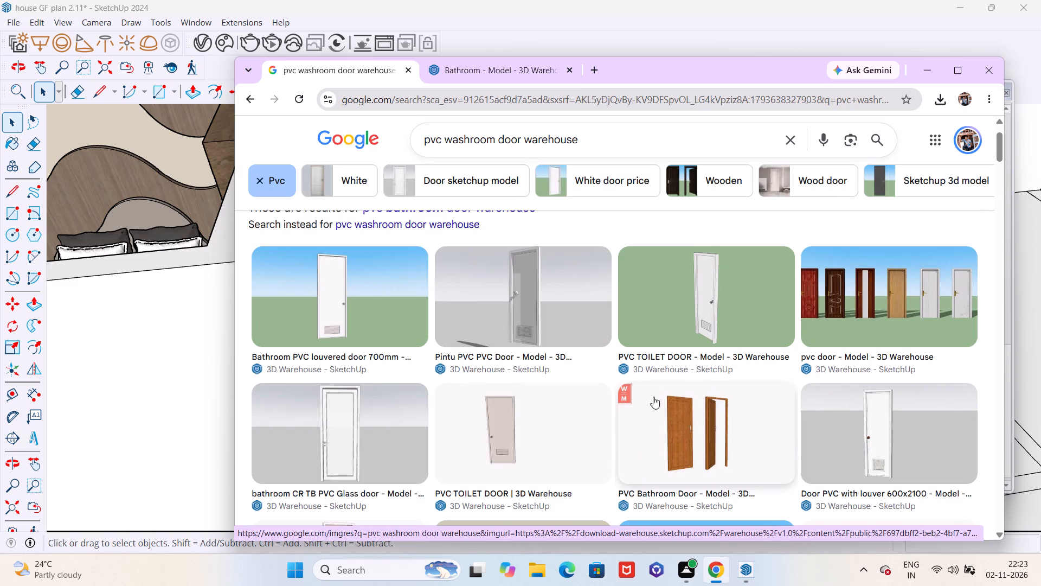
left_click(684, 422, "ctrl")
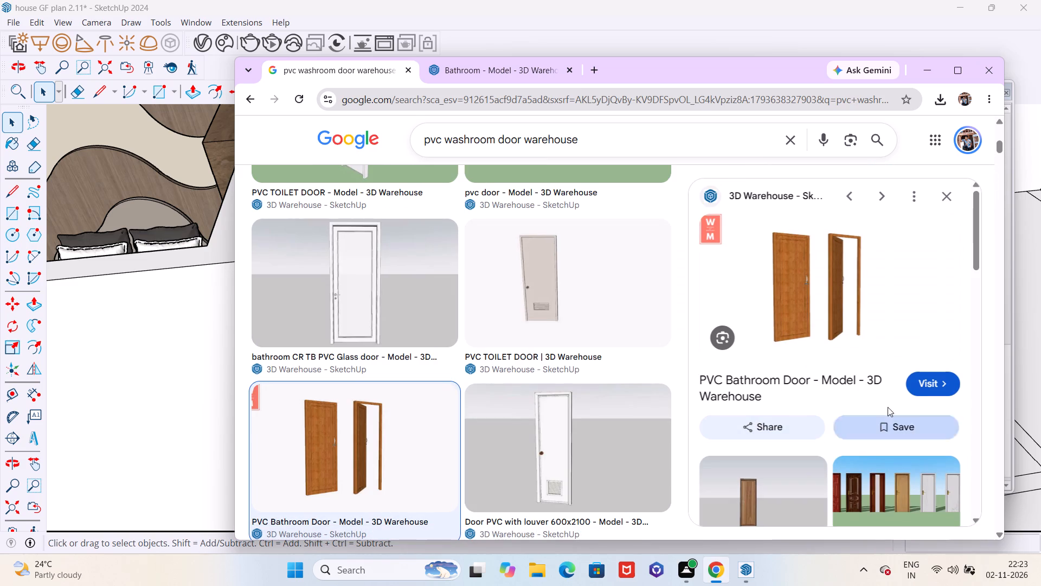
left_click(924, 387, "ctrl")
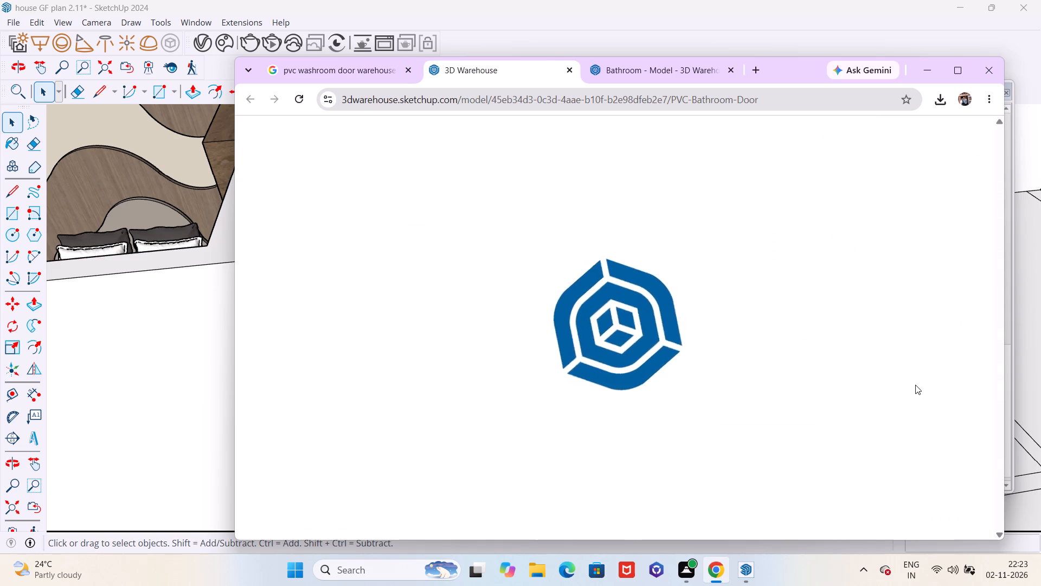
Download the PVC Bathroom Door model as a SketchUp file.
scroll(914, 384, "down", 2, "ctrl")
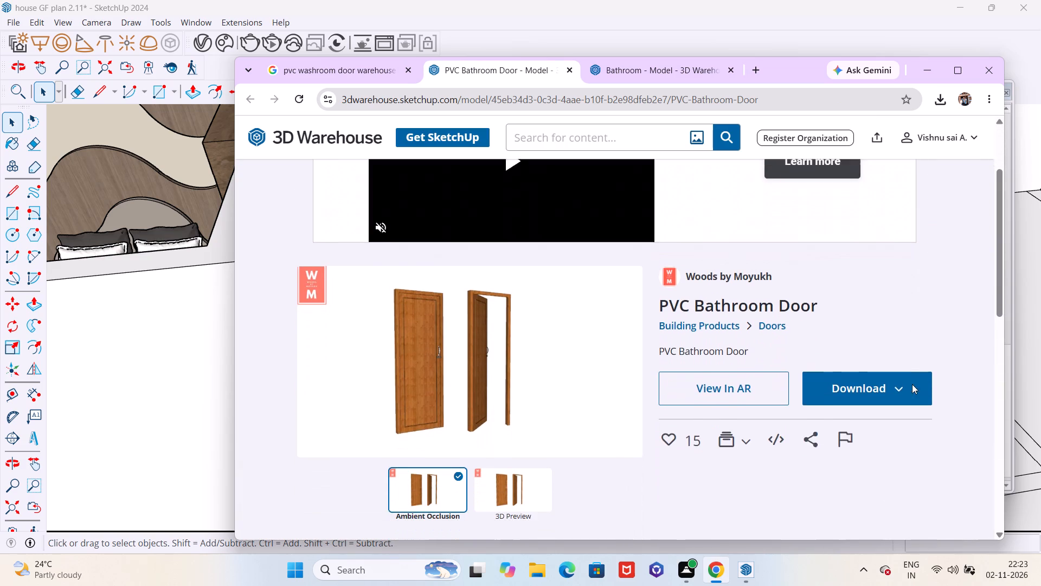
left_click(897, 373, "ctrl")
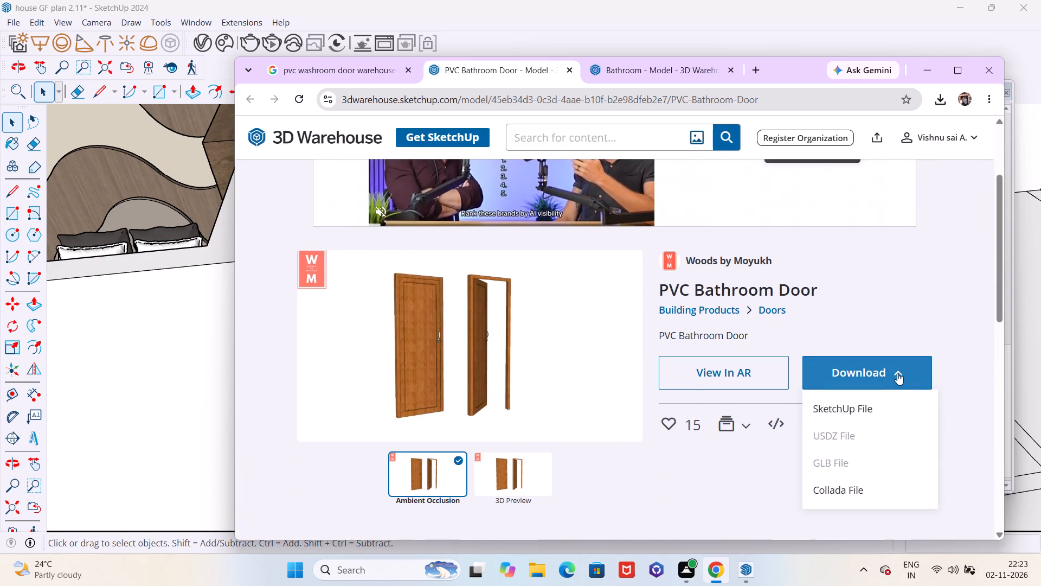
left_click(886, 407, "ctrl")
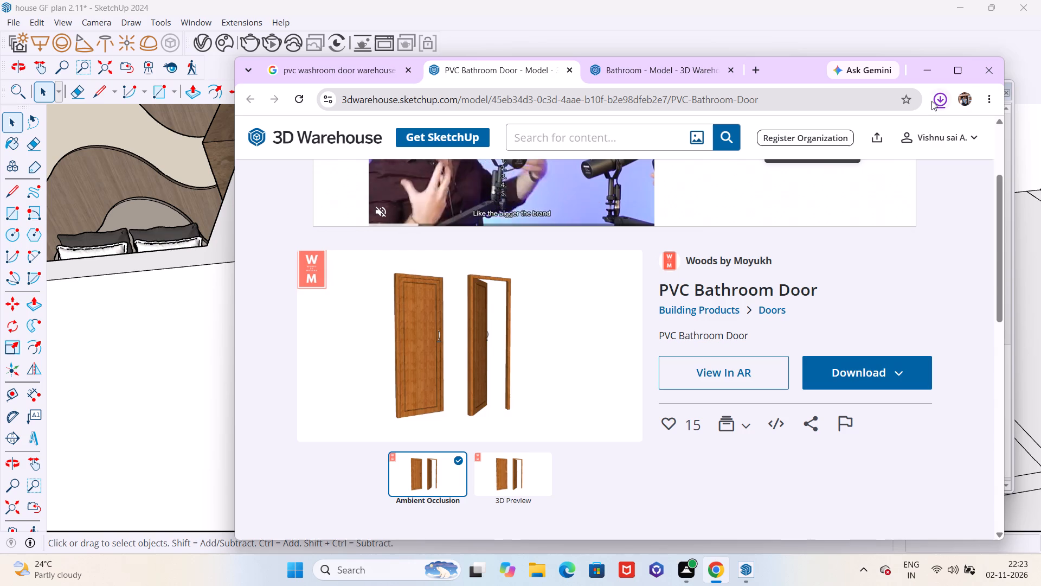
Switch to SketchUp and import the PVC+Bathroom+Door file from the Downloads folder into the house plan.
left_click(925, 72, "ctrl")
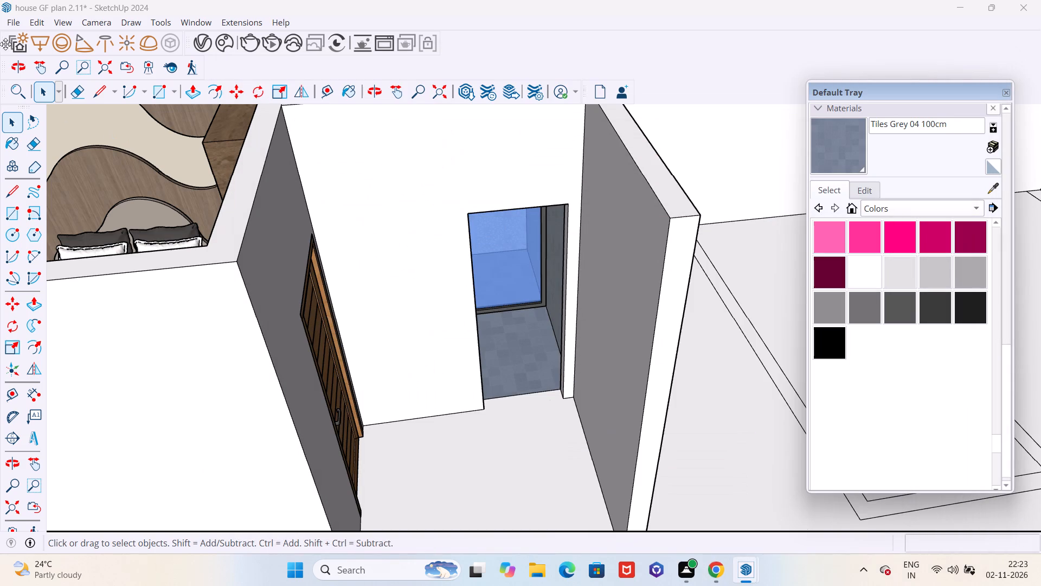
left_click(17, 21, "ctrl")
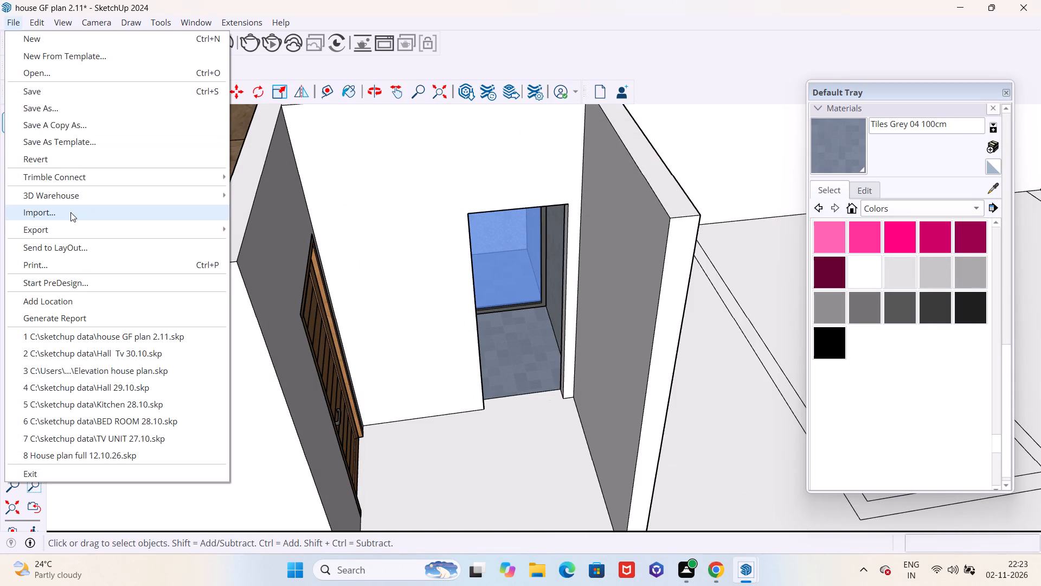
left_click(70, 212, "ctrl")
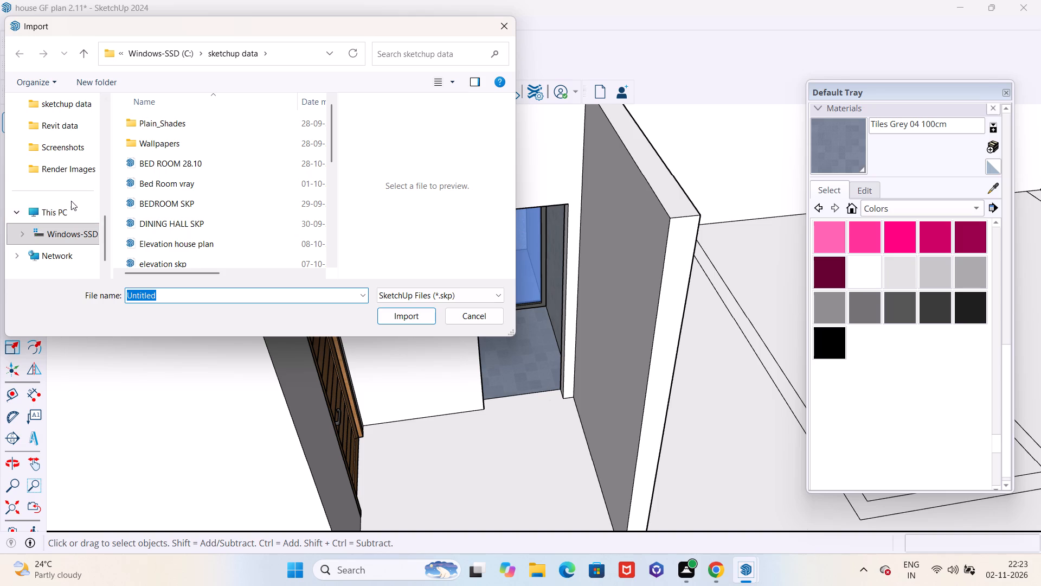
scroll(71, 201, "up", 4, "ctrl")
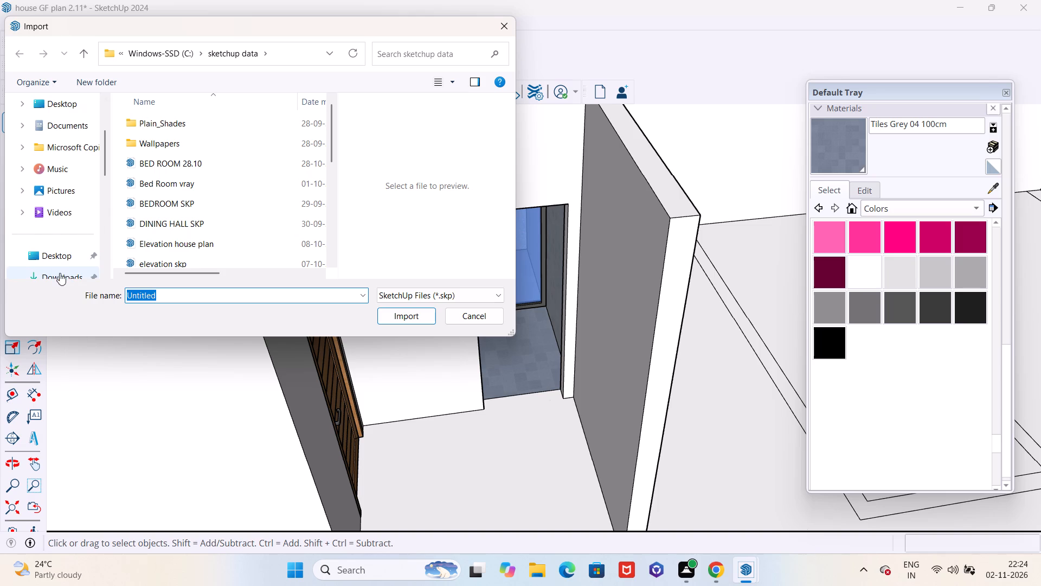
left_click(60, 273, "ctrl")
left_click(133, 163, "ctrl")
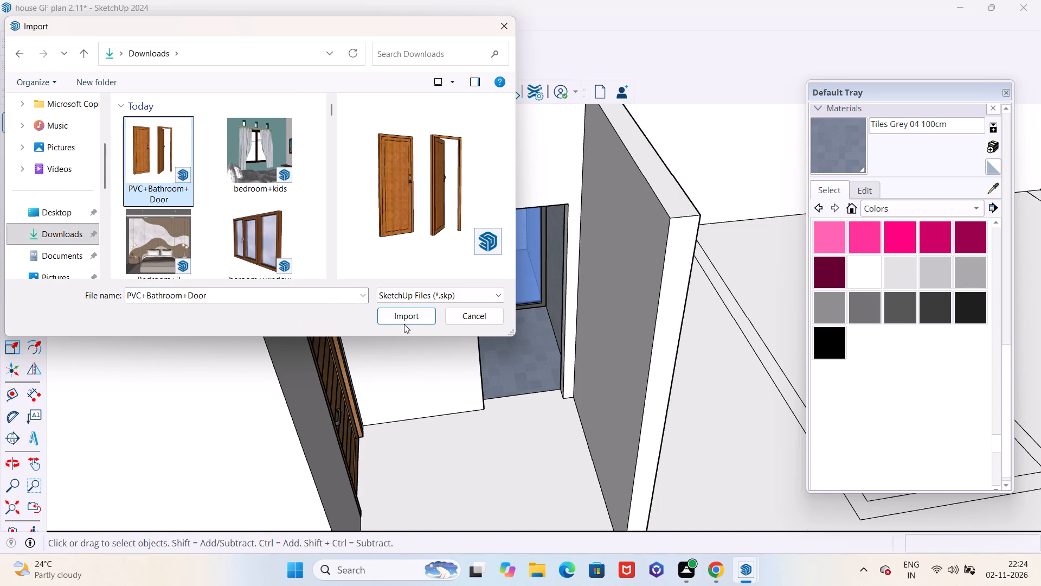
left_click(404, 324, "ctrl")
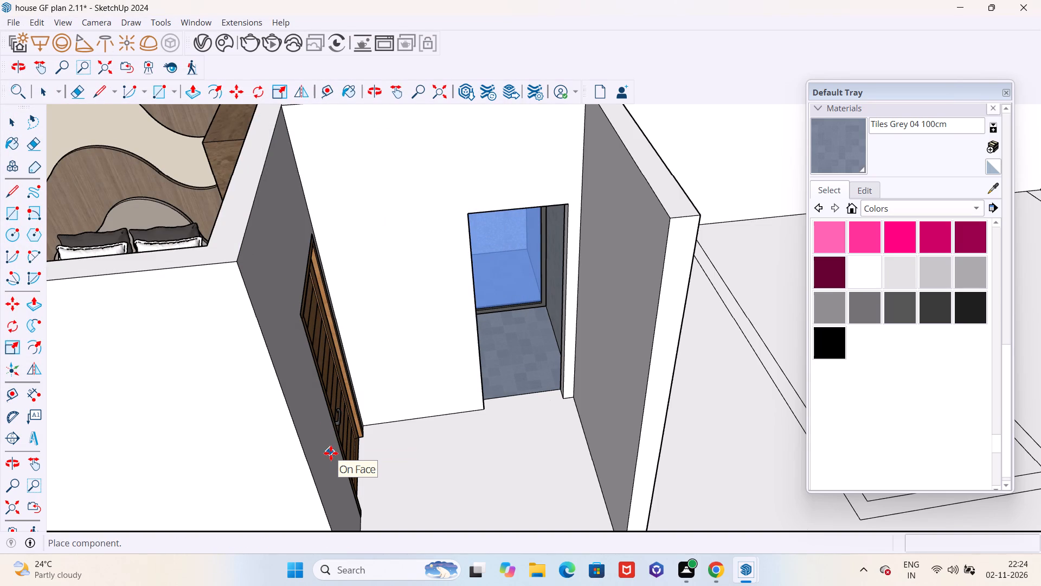
Place the imported bathroom door component in the empty space outside the house, near the washroom side, and deselect it.
scroll(415, 454, "down", 11, "ctrl")
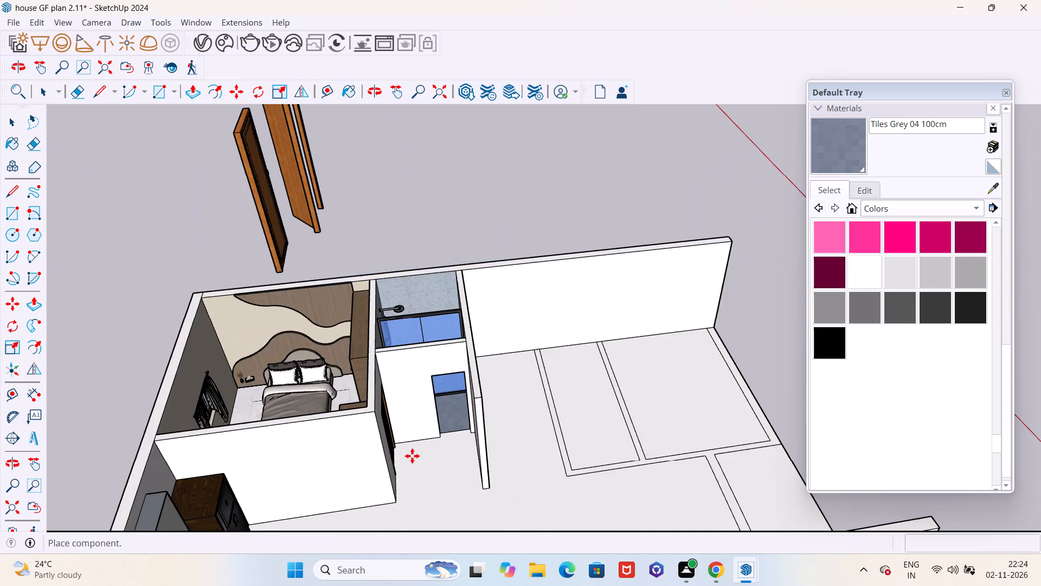
scroll(412, 456, "down", 4, "ctrl")
scroll(500, 418, "down", 6, "ctrl")
middle_click_drag(513, 438, 155, 444, "ctrl")
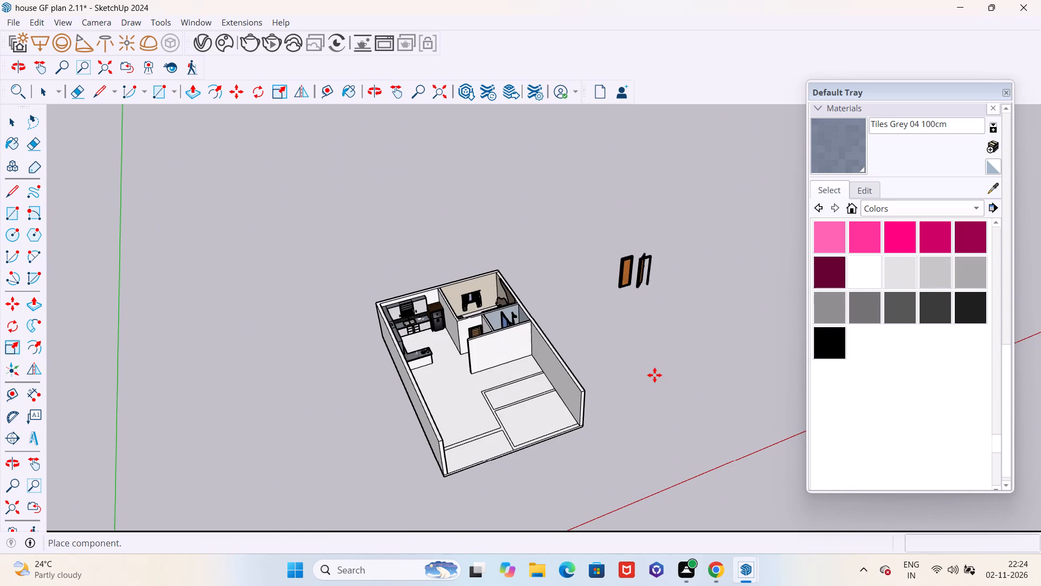
left_click(648, 404, "ctrl")
middle_click_drag(652, 402, 574, 374, "ctrl")
scroll(607, 350, "up", 6, "ctrl")
key("space")
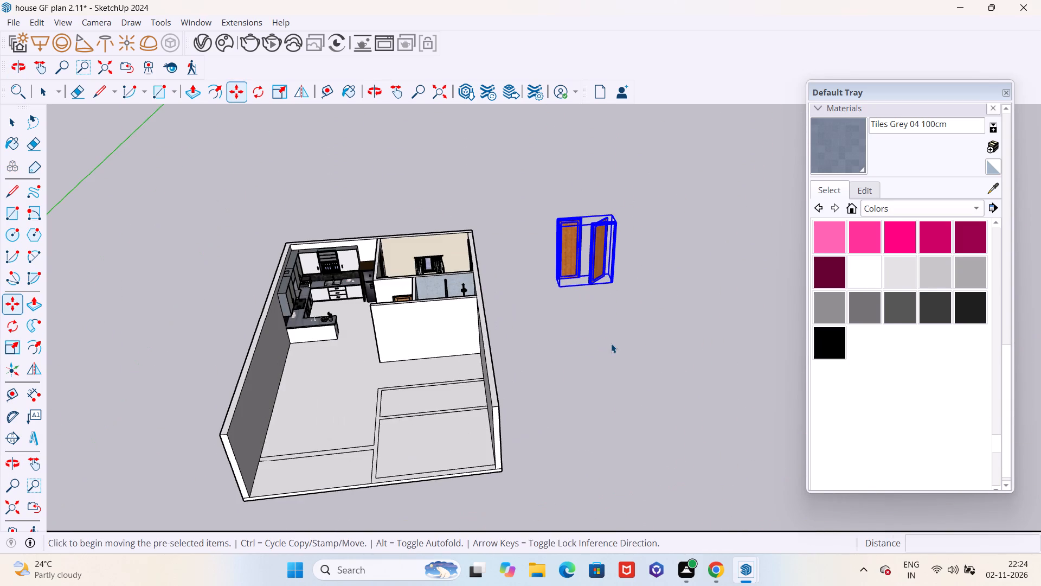
key("space")
left_click(635, 332, "ctrl")
Delete the closed door inside the imported bathroom door component, keeping only the open door with its frame, and exit the component.
middle_click_drag(638, 329, 611, 318, "ctrl")
scroll(550, 265, "up", 11, "ctrl")
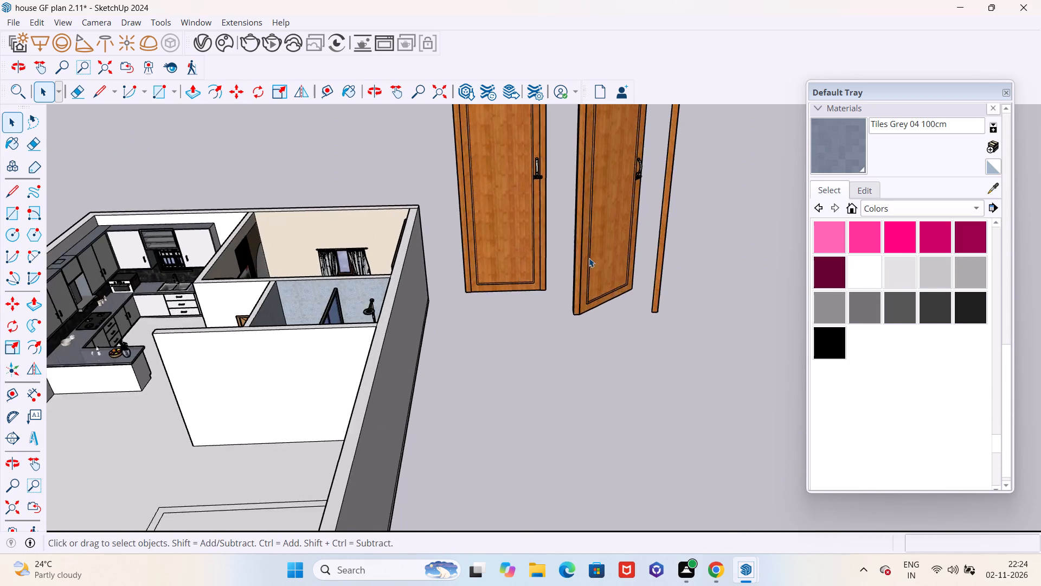
scroll(608, 334, "down", 3, "ctrl")
scroll(600, 288, "up", 4, "ctrl")
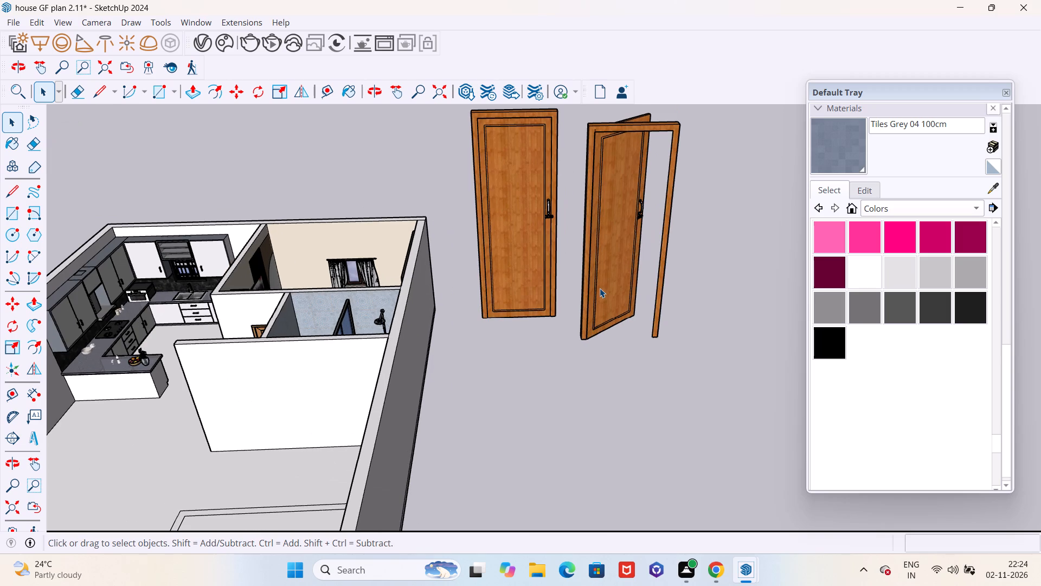
left_click(600, 288, "ctrl")
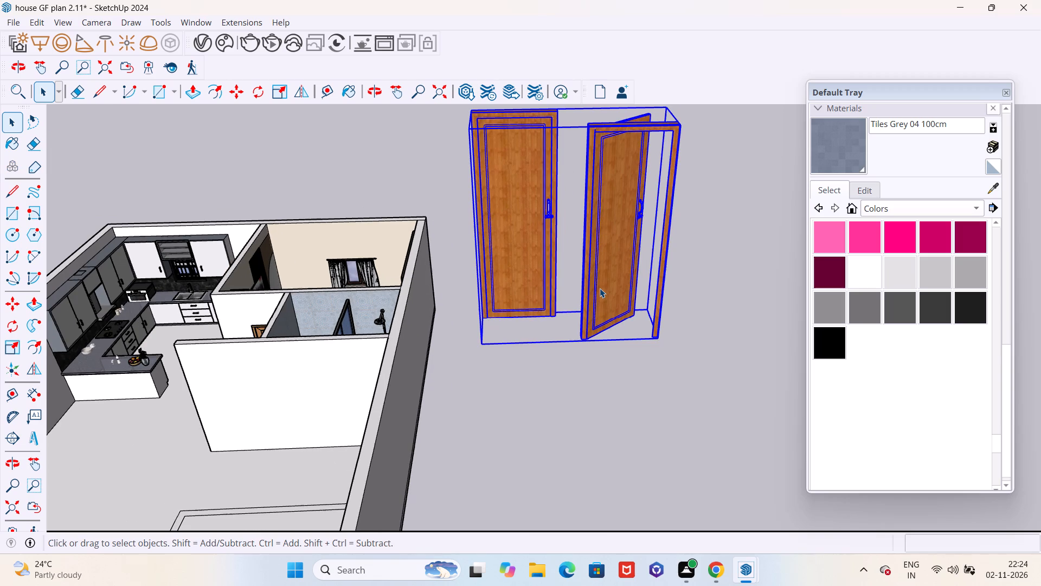
double_click(550, 278, "ctrl")
left_click(550, 278, "ctrl")
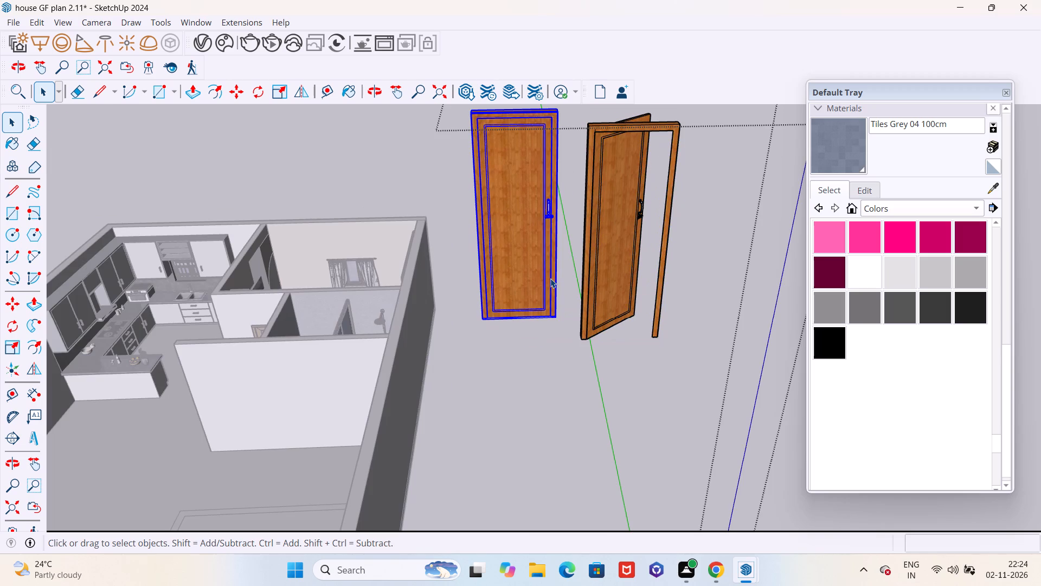
scroll(520, 254, "up", 5, "ctrl")
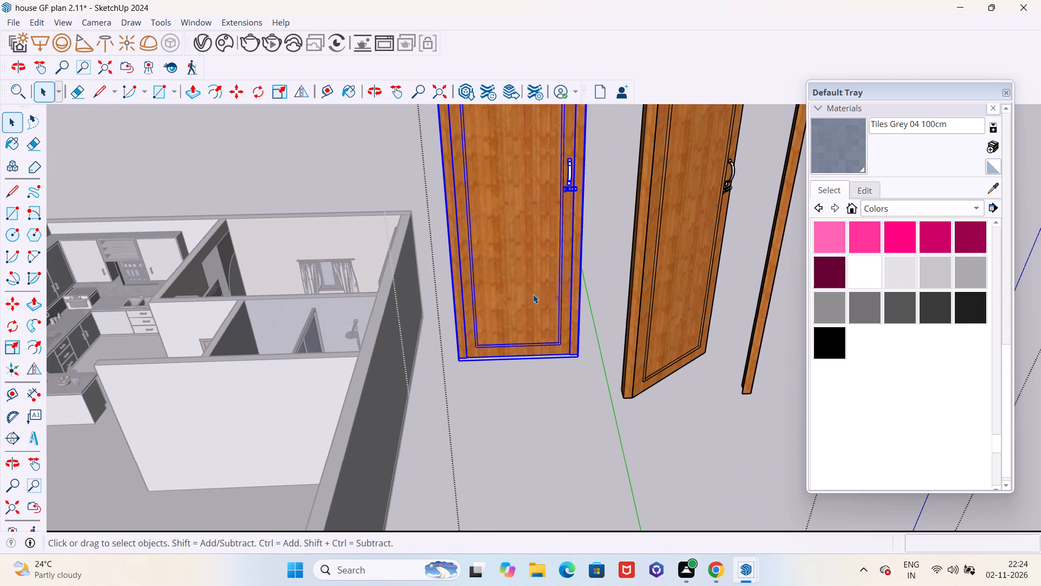
scroll(537, 316, "down", 4, "ctrl")
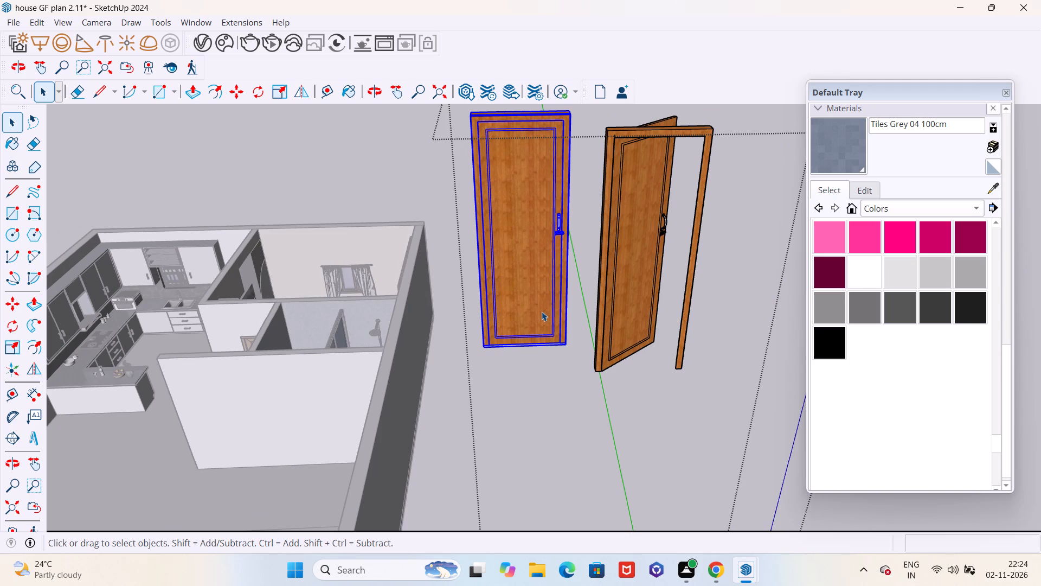
key("m")
scroll(484, 353, "up", 10, "ctrl")
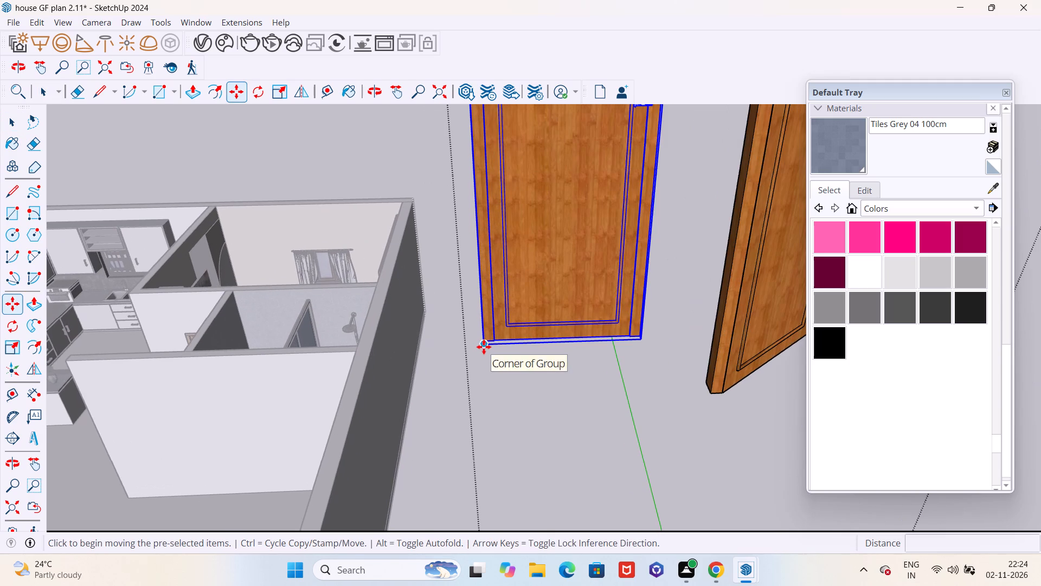
left_click(484, 347, "ctrl")
key("Escape")
scroll(484, 347, "down", 5, "ctrl")
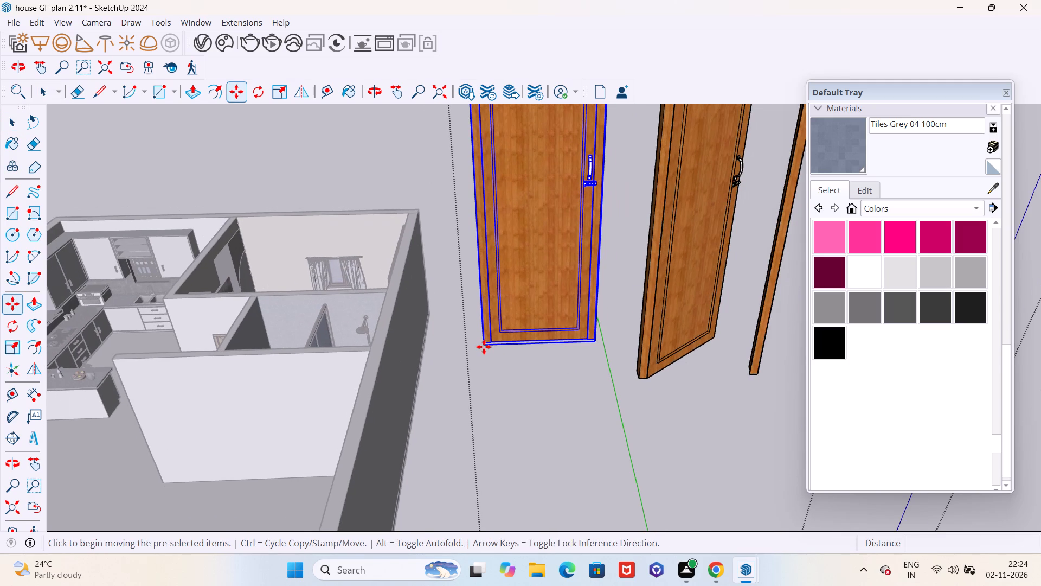
key("space")
key("Delete")
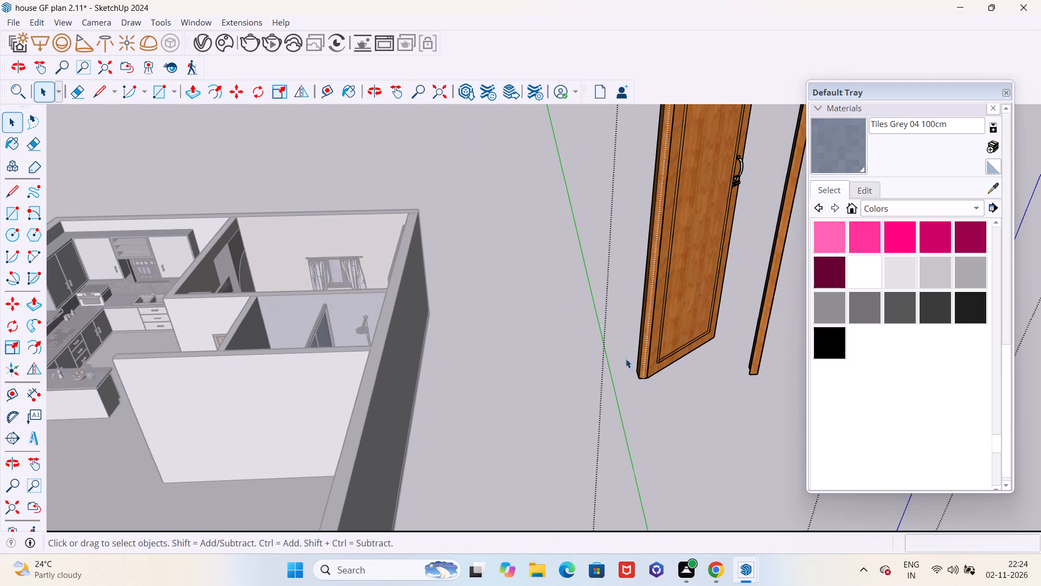
scroll(588, 380, "down", 20, "ctrl")
scroll(588, 380, "down", 2, "ctrl")
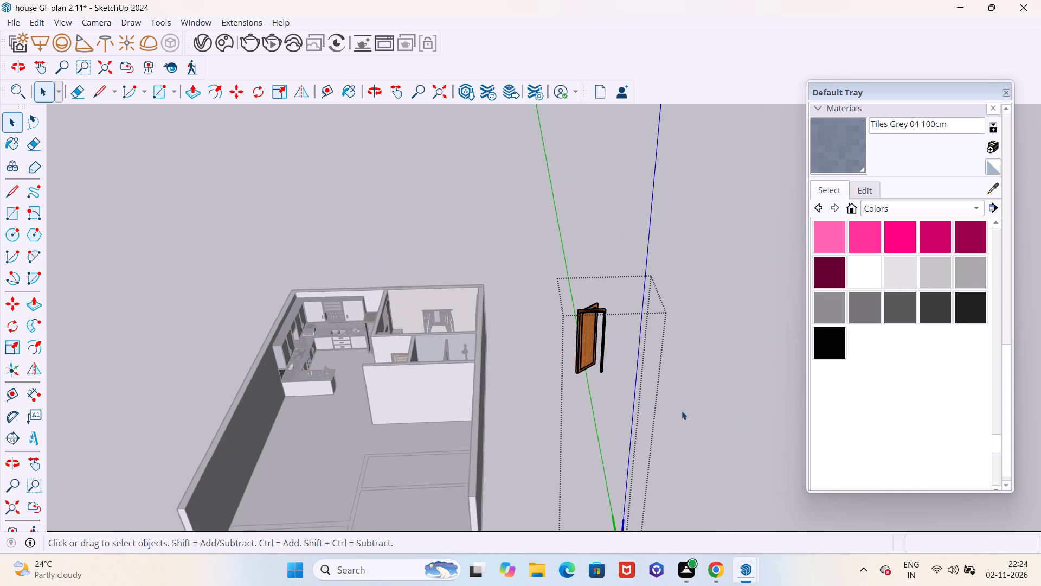
left_click(703, 417, "ctrl")
Move the remaining open door component by its bottom frame corner closer to the washroom side of the house.
scroll(581, 364, "up", 14, "ctrl")
left_click(577, 386, "ctrl")
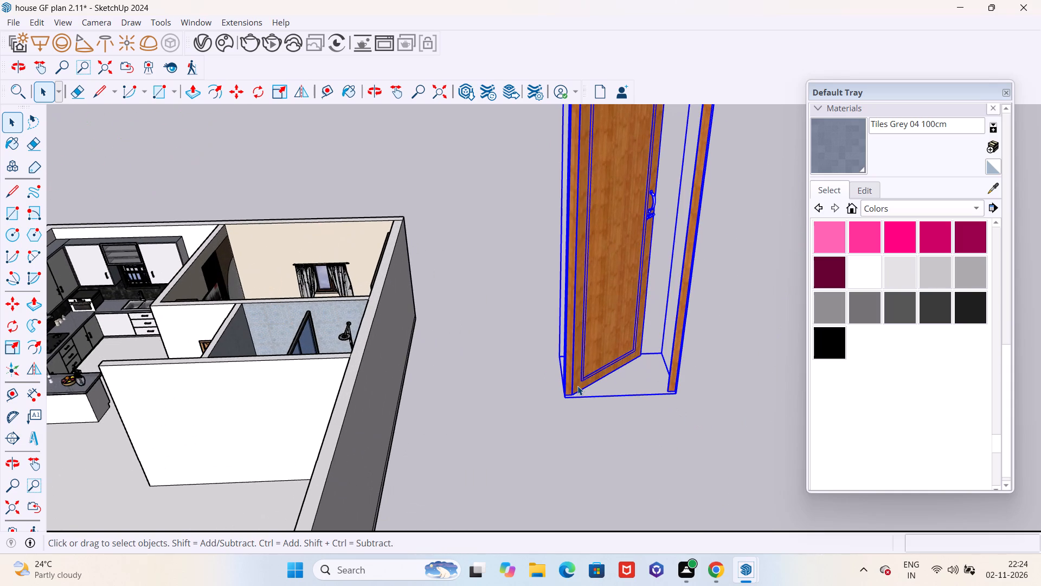
key("m")
scroll(557, 397, "up", 5, "ctrl")
scroll(576, 410, "down", 4, "ctrl")
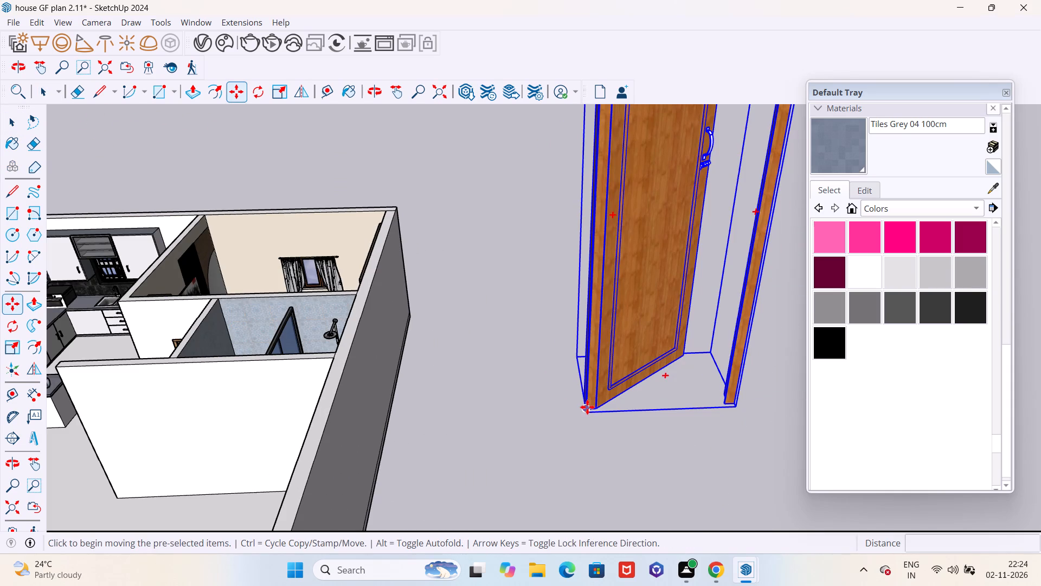
left_click(587, 411, "ctrl")
scroll(609, 411, "down", 16, "ctrl")
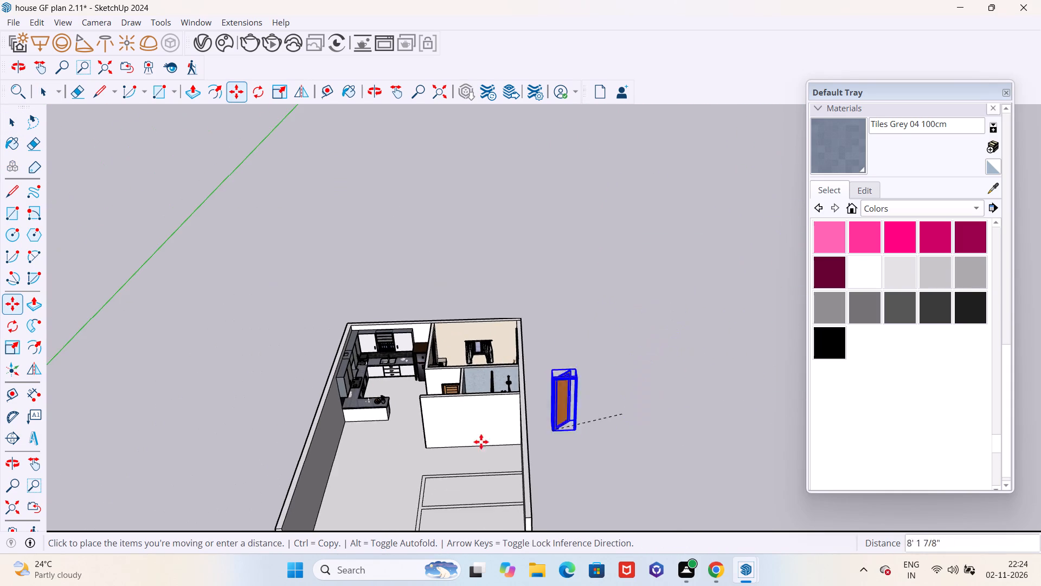
middle_click_drag(415, 450, 569, 441, "ctrl")
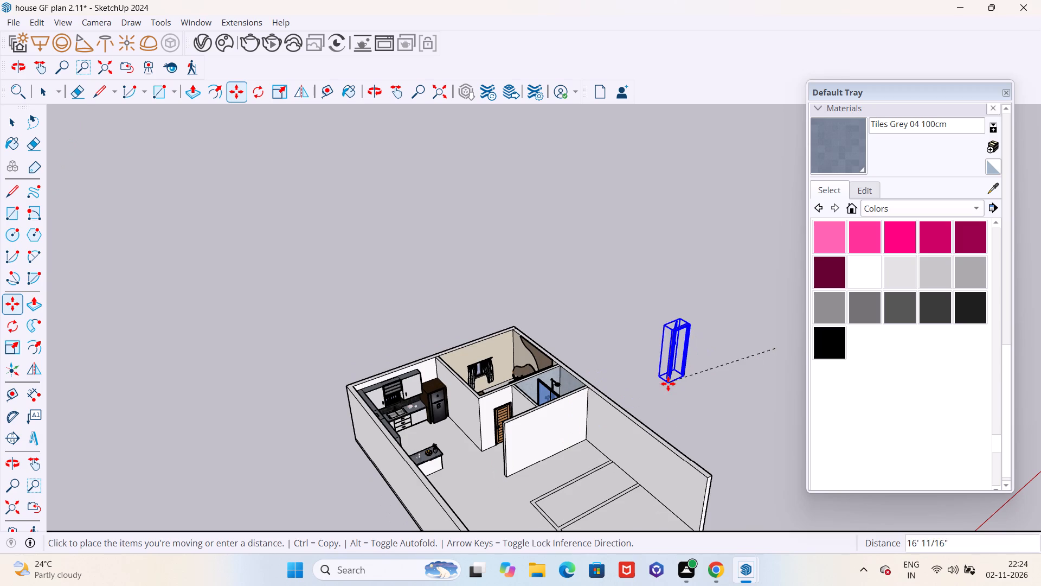
left_click(683, 398, "ctrl")
Rotate the door component 90 degrees in the horizontal plane.
middle_click_drag(704, 406, 577, 396, "ctrl")
scroll(561, 394, "down", 4, "ctrl")
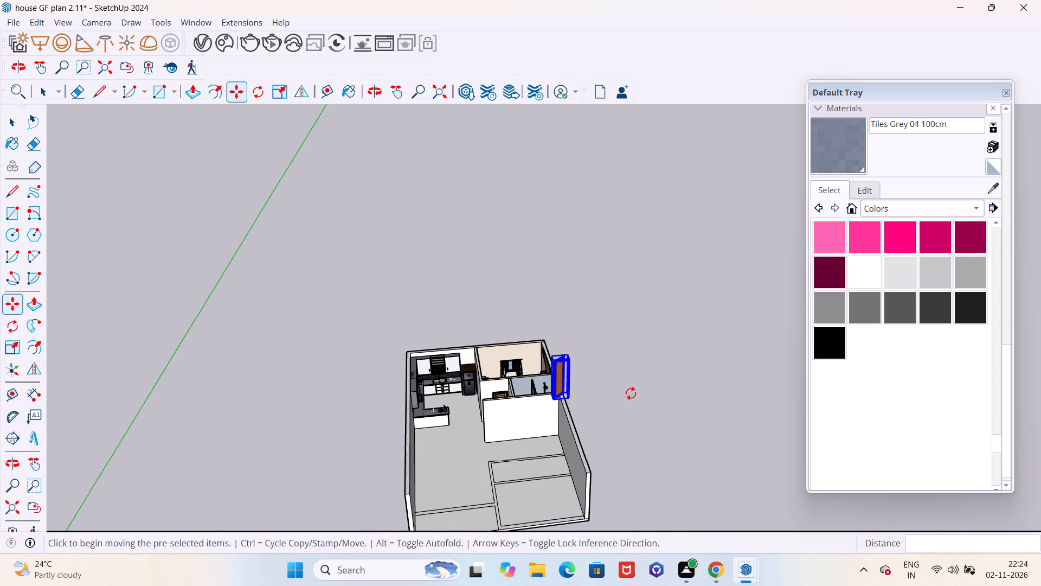
key("q")
left_click(665, 398, "ctrl")
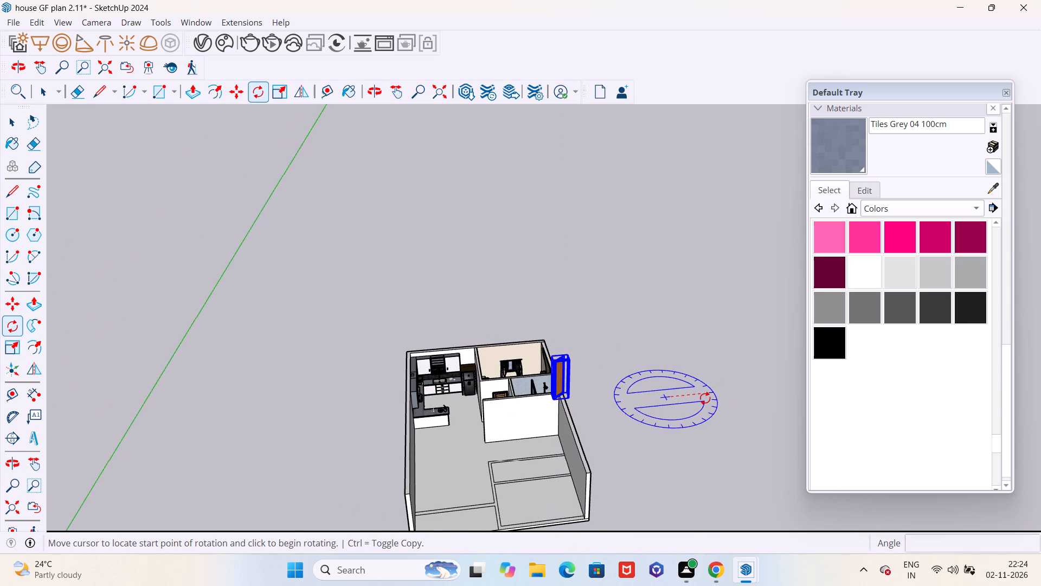
left_click(705, 398, "ctrl")
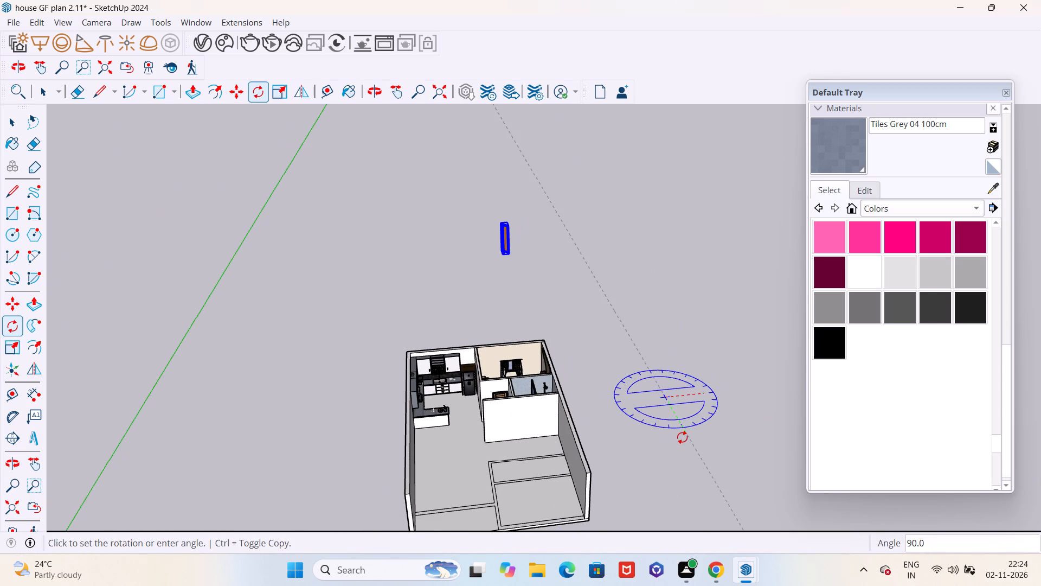
left_click(682, 437, "ctrl")
middle_click_drag(458, 342, 777, 329, "ctrl")
scroll(495, 337, "down", 5, "ctrl")
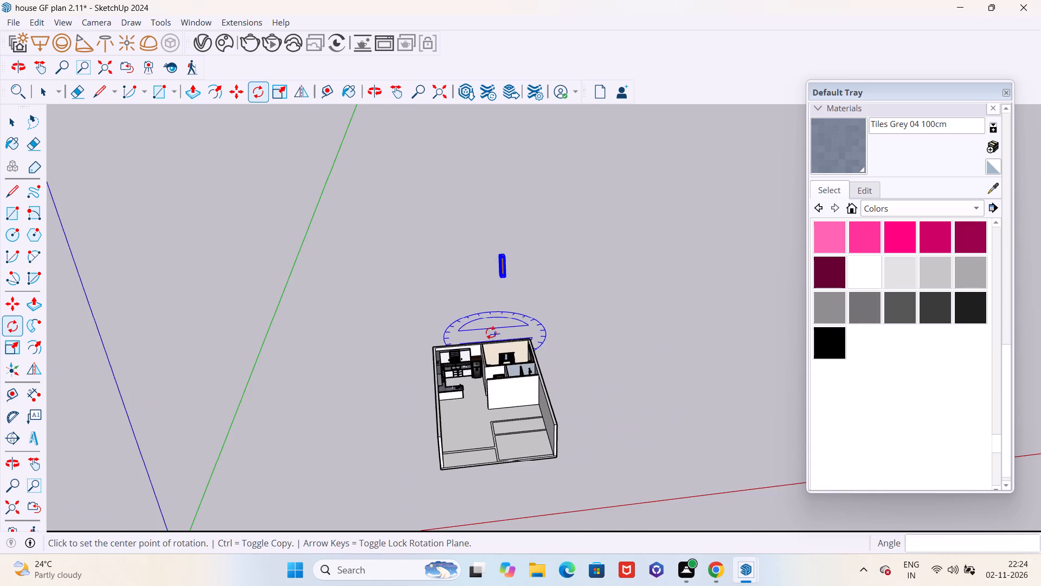
Move the rotated door by its bottom frame corner about 44' 4" onto the house floor in front of the washroom doorway.
middle_click_drag(416, 319, 786, 295, "ctrl")
scroll(422, 308, "up", 10, "ctrl")
key("m")
scroll(507, 327, "up", 6, "ctrl")
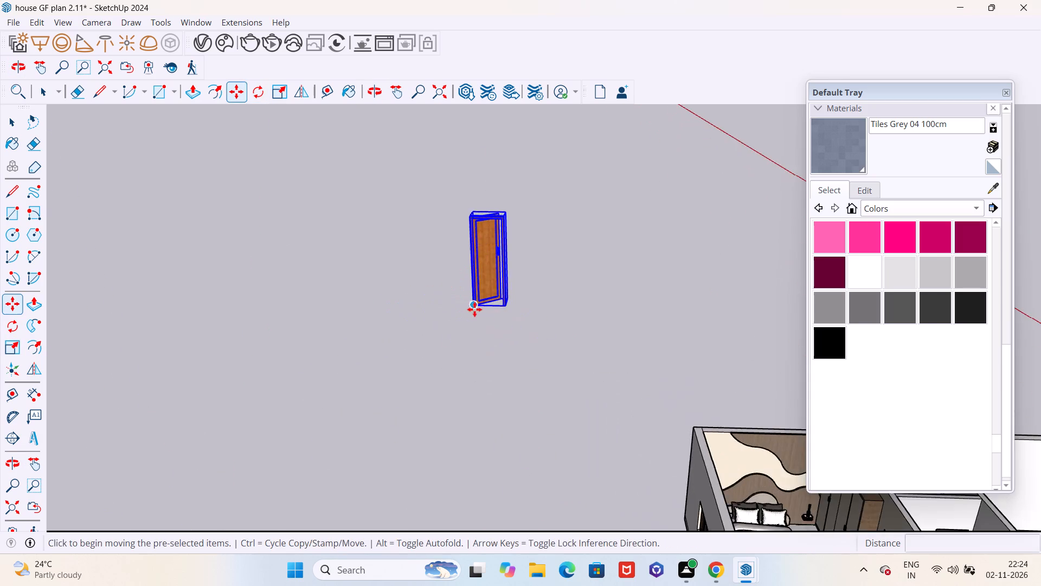
scroll(474, 309, "up", 20, "ctrl")
scroll(474, 309, "up", 1, "ctrl")
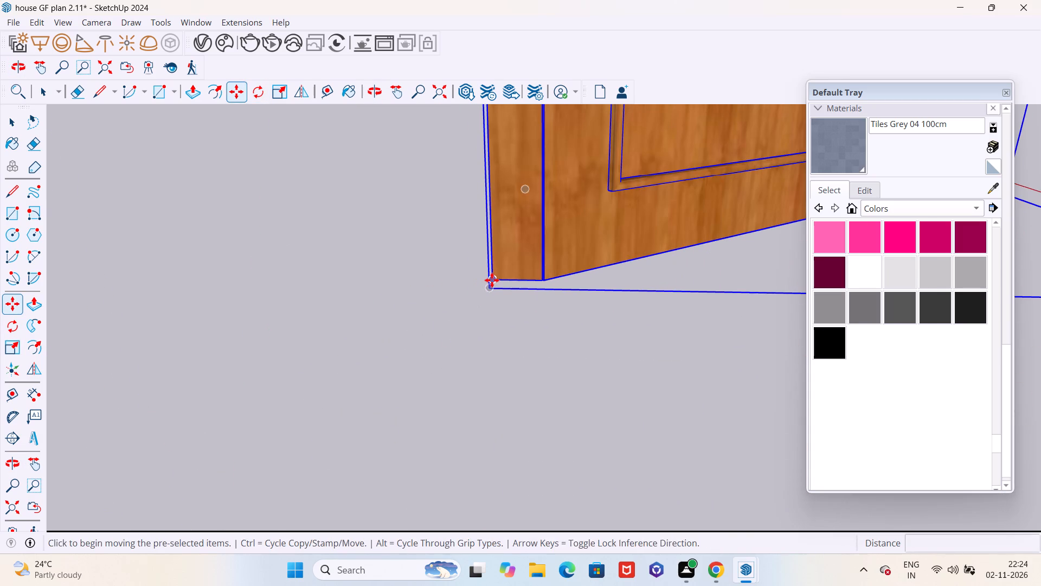
left_click(492, 280, "ctrl")
scroll(424, 314, "down", 20, "ctrl")
scroll(424, 314, "down", 16, "ctrl")
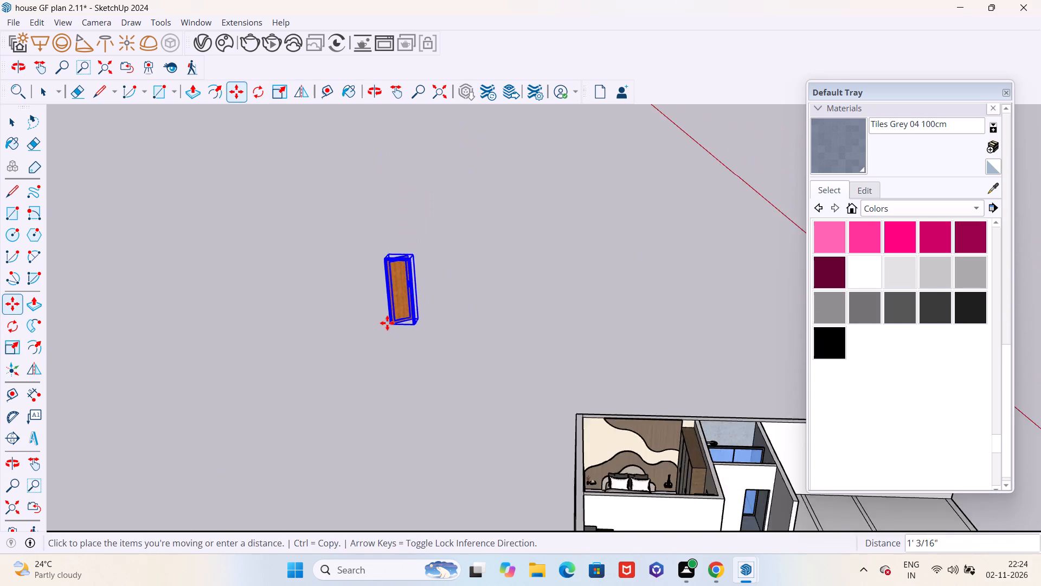
scroll(387, 323, "down", 9, "ctrl")
middle_click_drag(536, 435, 542, 456, "ctrl")
scroll(551, 419, "up", 12, "ctrl")
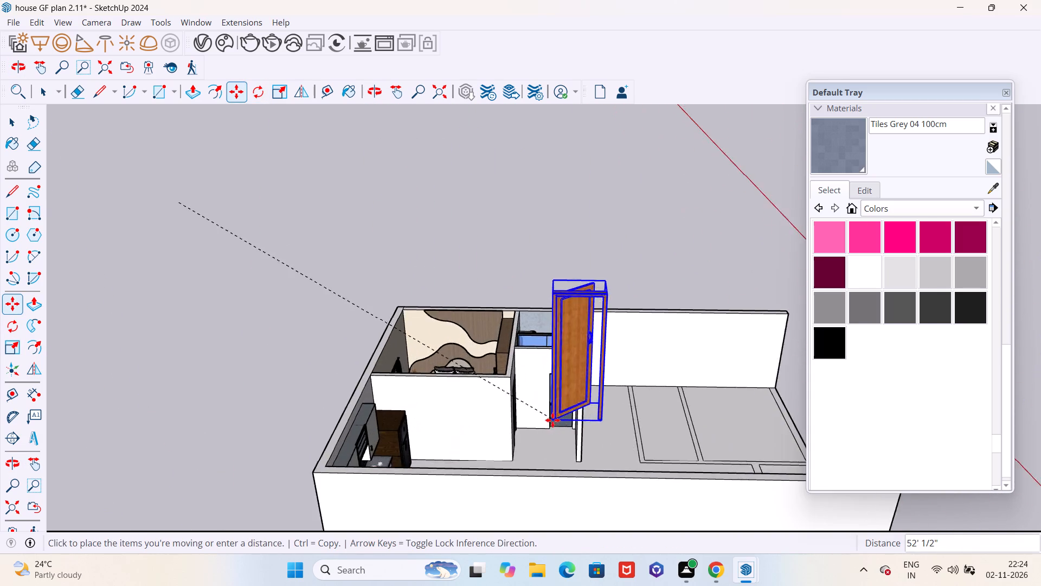
scroll(552, 420, "up", 13, "ctrl")
middle_click_drag(544, 449, 638, 482, "ctrl")
scroll(551, 415, "up", 6, "ctrl")
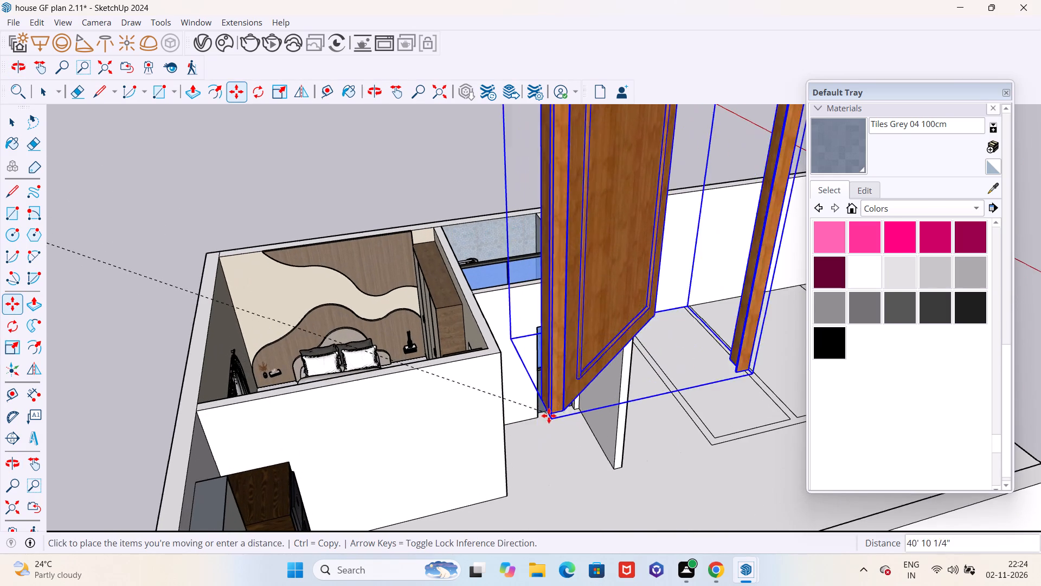
middle_click_drag(557, 518, 593, 518, "ctrl")
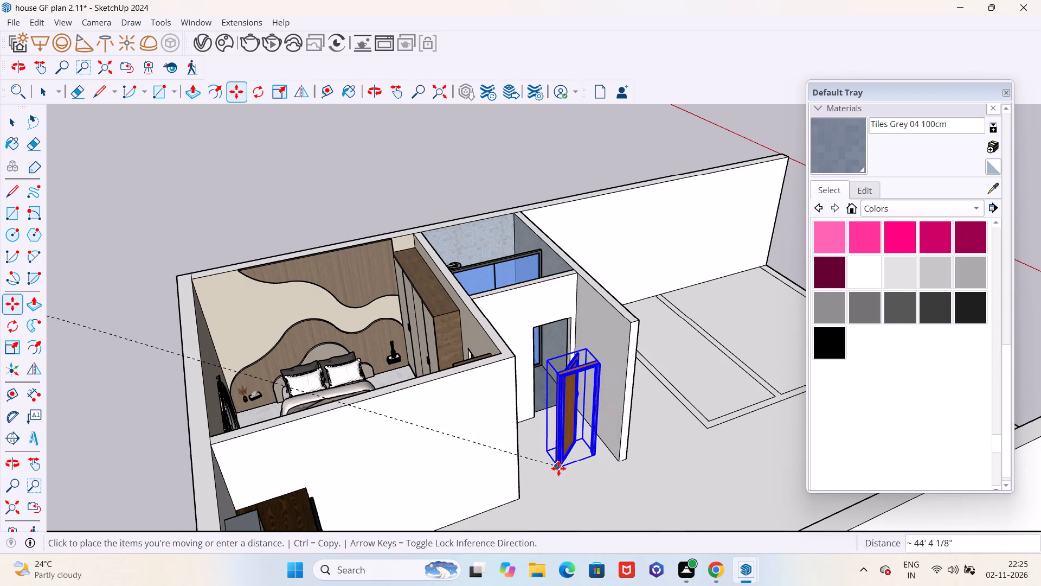
left_click(558, 468, "ctrl")
Move the door by its bottom frame corner onto the bottom corner of the washroom doorway opening.
scroll(564, 482, "up", 20, "ctrl")
scroll(564, 482, "up", 1, "ctrl")
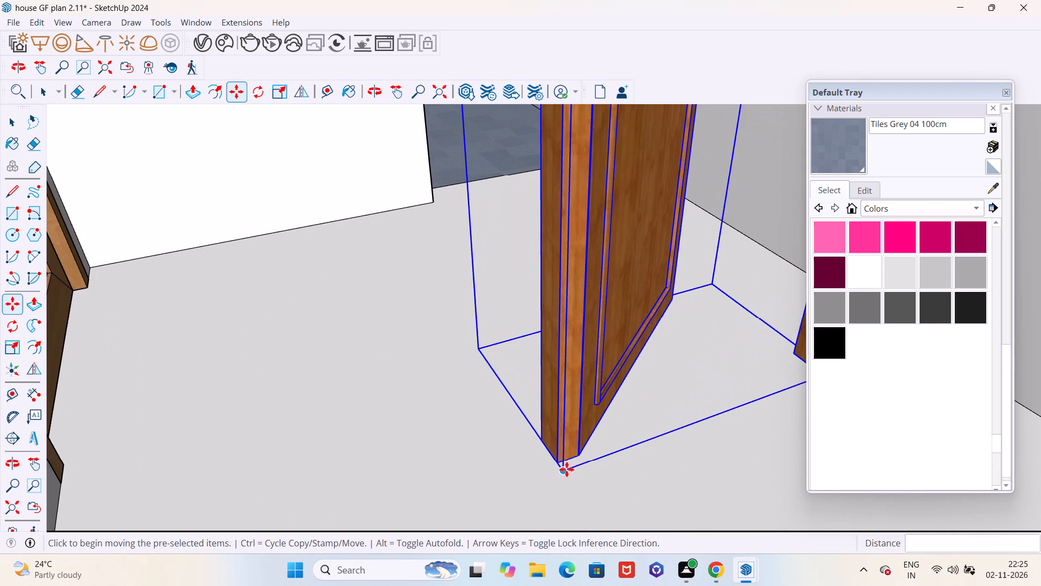
scroll(560, 463, "up", 4, "ctrl")
left_click(559, 463, "ctrl")
scroll(494, 322, "down", 5, "ctrl")
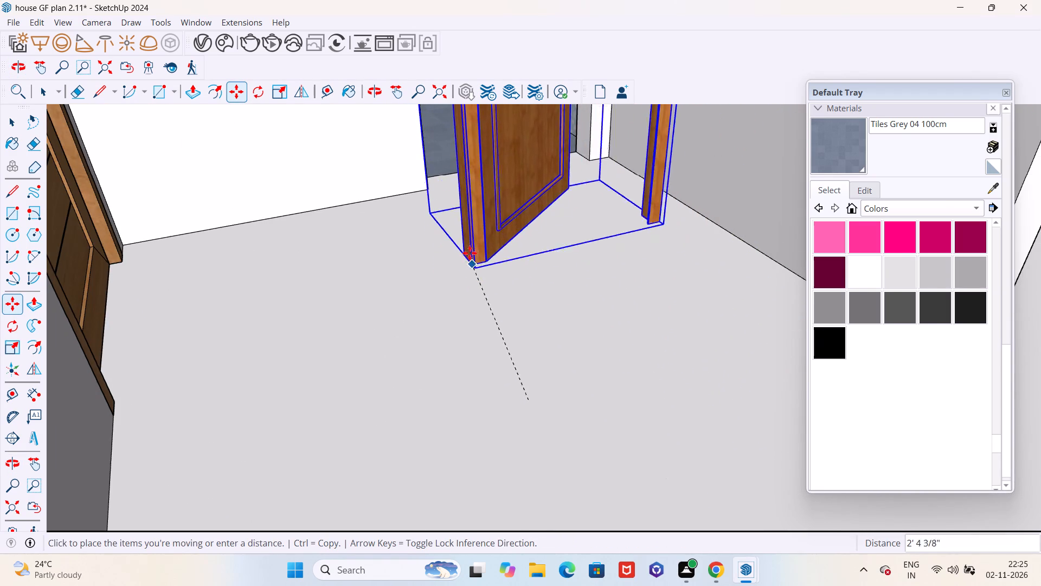
left_click(430, 192, "ctrl")
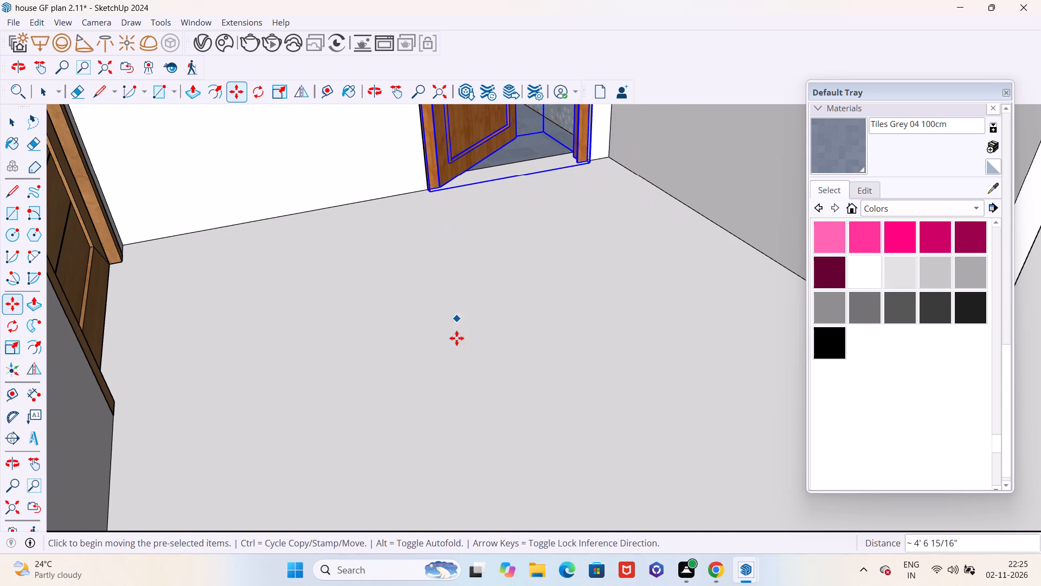
scroll(451, 377, "down", 11, "ctrl")
scroll(497, 418, "down", 6, "ctrl")
middle_click_drag(500, 423, 425, 402, "ctrl")
scroll(529, 291, "up", 6, "ctrl")
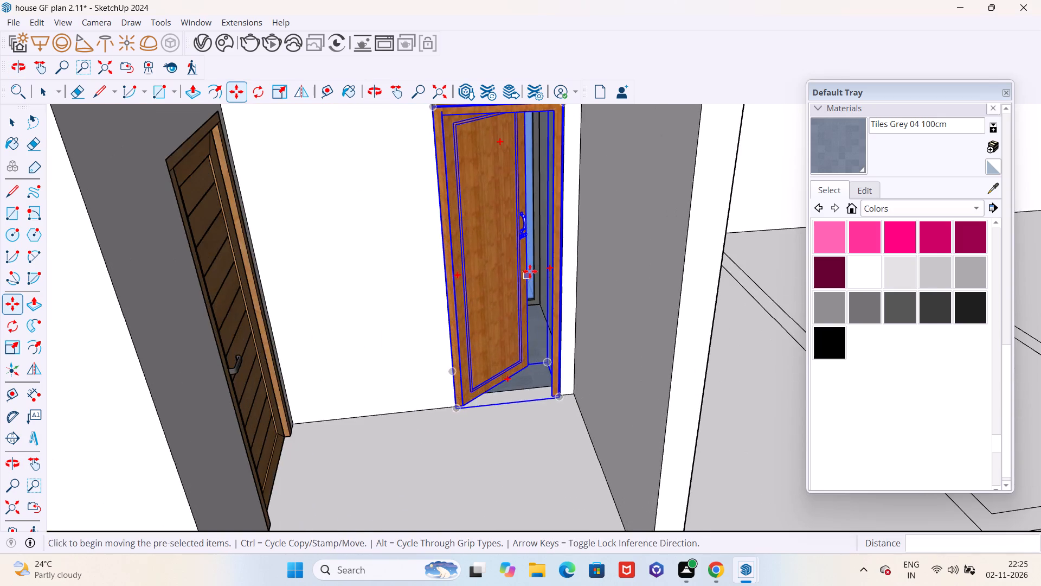
Scale the door from its corner, and stretch its height by about 1.10 to the top edge of the washroom doorway.
scroll(515, 314, "down", 5, "ctrl")
middle_click_drag(509, 327, 504, 316, "ctrl")
scroll(535, 220, "up", 6, "ctrl")
scroll(505, 174, "up", 5, "ctrl")
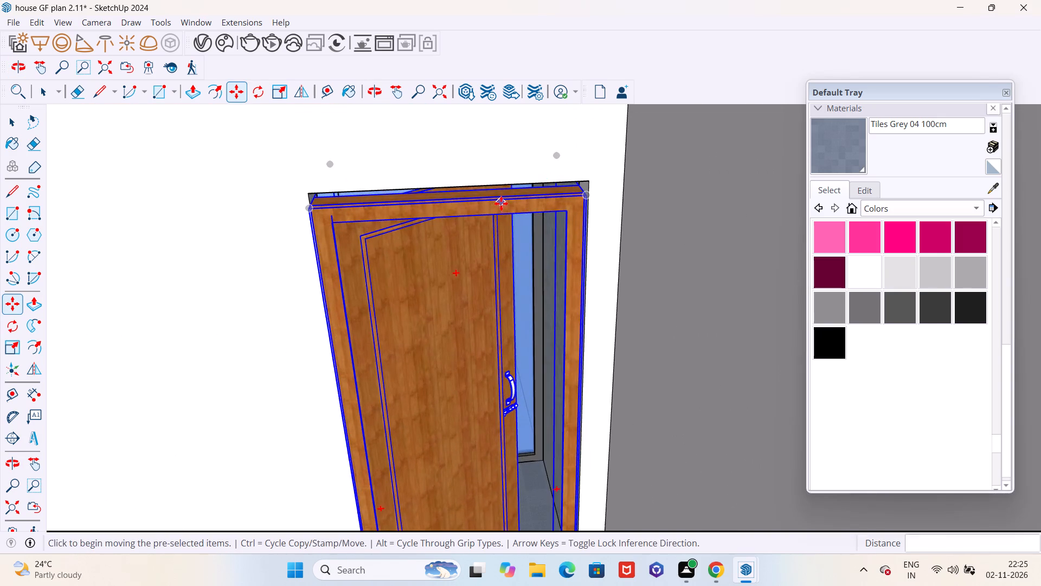
middle_click_drag(492, 202, 458, 174, "ctrl")
scroll(459, 173, "down", 3, "ctrl")
middle_click_drag(476, 187, 483, 193, "ctrl")
key("s")
scroll(461, 184, "up", 1, "ctrl")
middle_click_drag(461, 185, 473, 197, "ctrl")
scroll(484, 197, "down", 1, "ctrl")
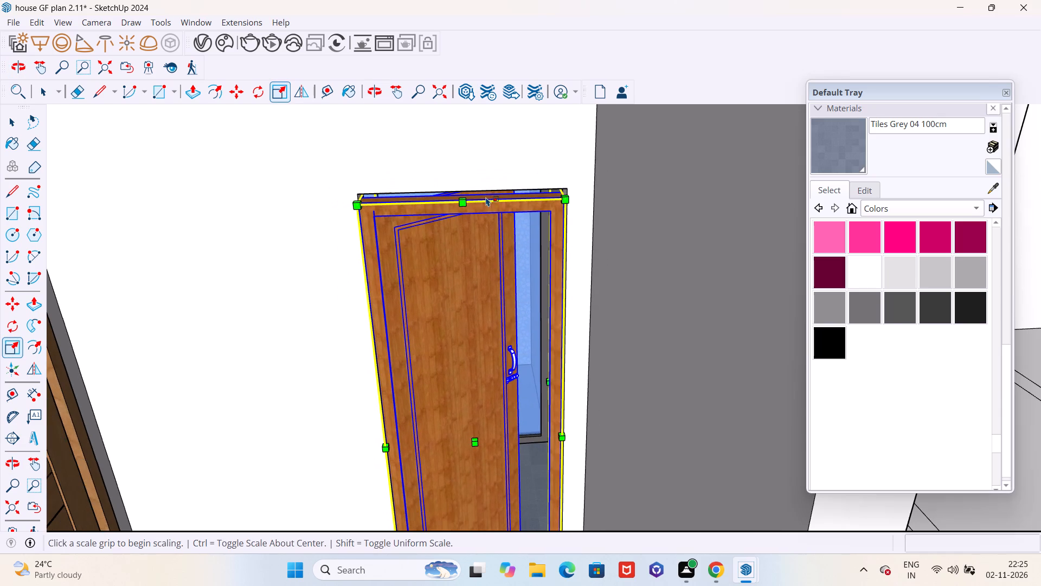
left_click_drag(564, 203, 533, 233, "ctrl")
scroll(464, 224, "up", 3, "ctrl")
left_click_drag(457, 225, 463, 171, "ctrl")
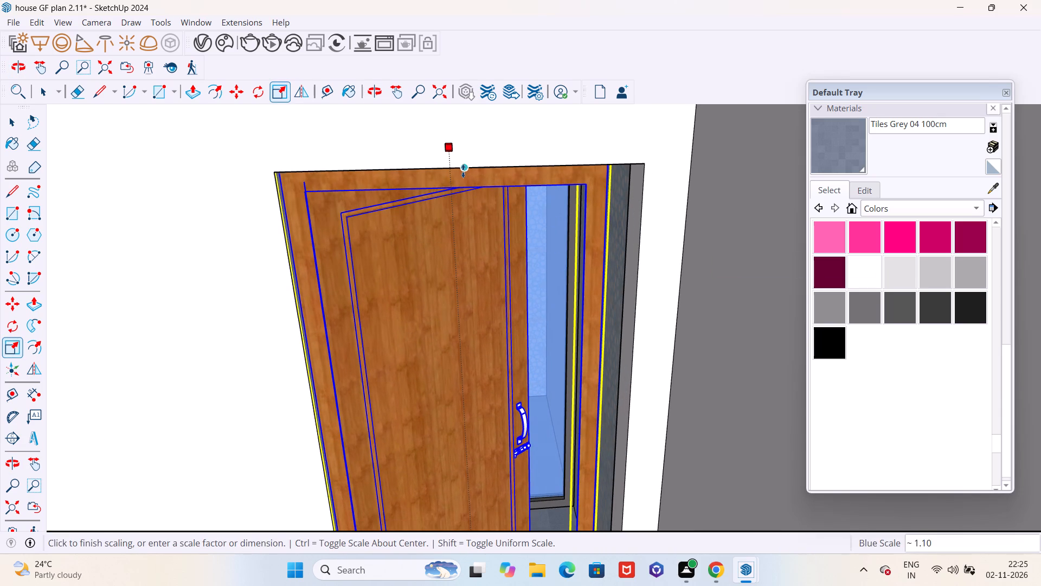
left_click_drag(463, 171, 465, 169, "ctrl")
Scale the door's width along the red axis so its frame reaches the far side of the washroom doorway.
scroll(462, 171, "down", 4, "ctrl")
middle_click_drag(499, 350, 424, 303, "ctrl")
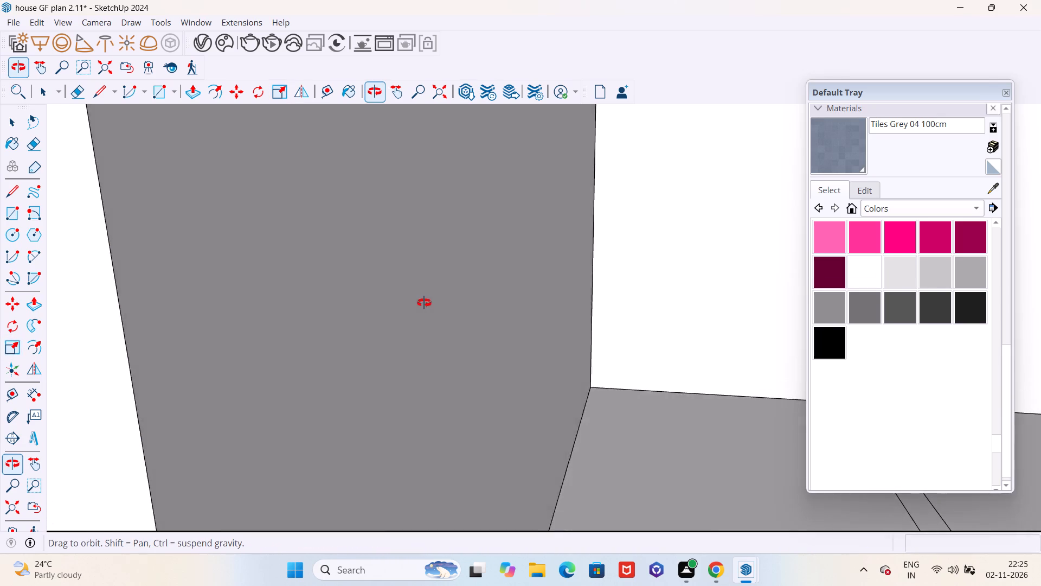
middle_click_drag(424, 303, 473, 296, "ctrl")
scroll(479, 380, "up", 5, "ctrl")
middle_click_drag(562, 347, 552, 350, "ctrl")
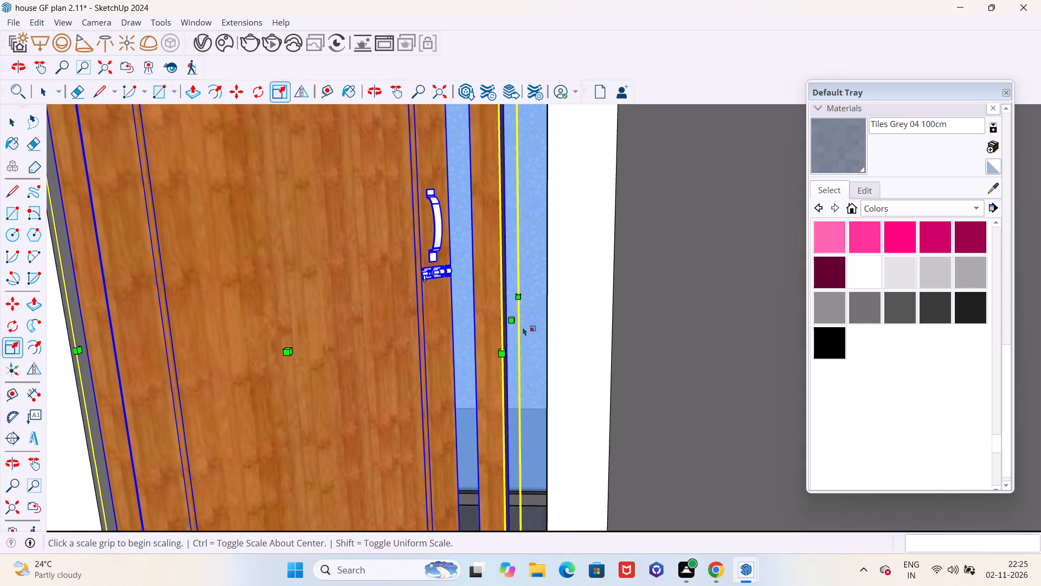
left_click_drag(515, 321, 550, 325, "ctrl")
scroll(568, 320, "down", 3, "ctrl")
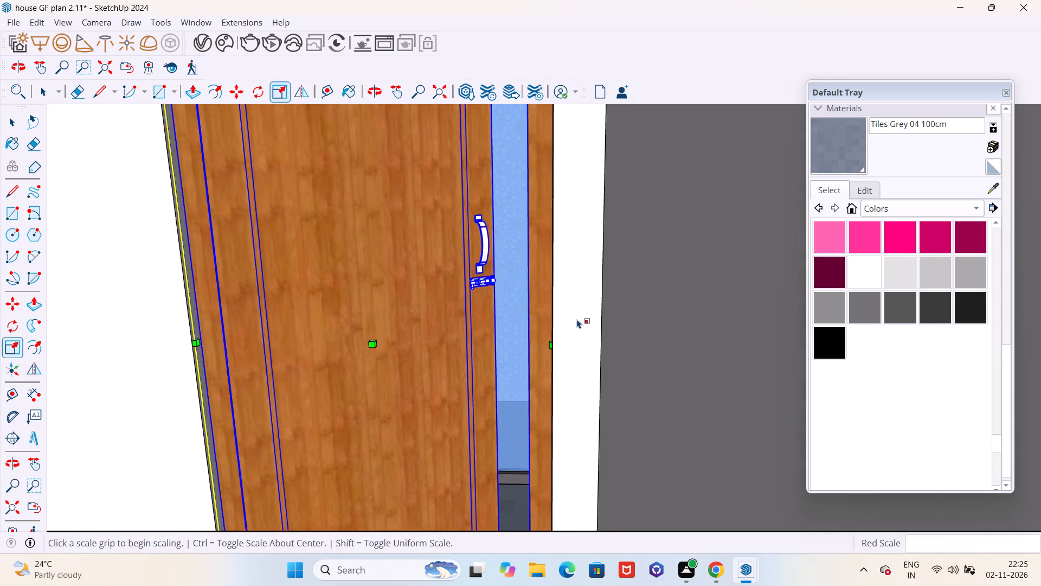
scroll(577, 319, "down", 9, "ctrl")
key("space")
scroll(520, 319, "down", 6, "ctrl")
middle_click_drag(501, 323, 512, 397, "ctrl")
left_click(434, 95, "ctrl")
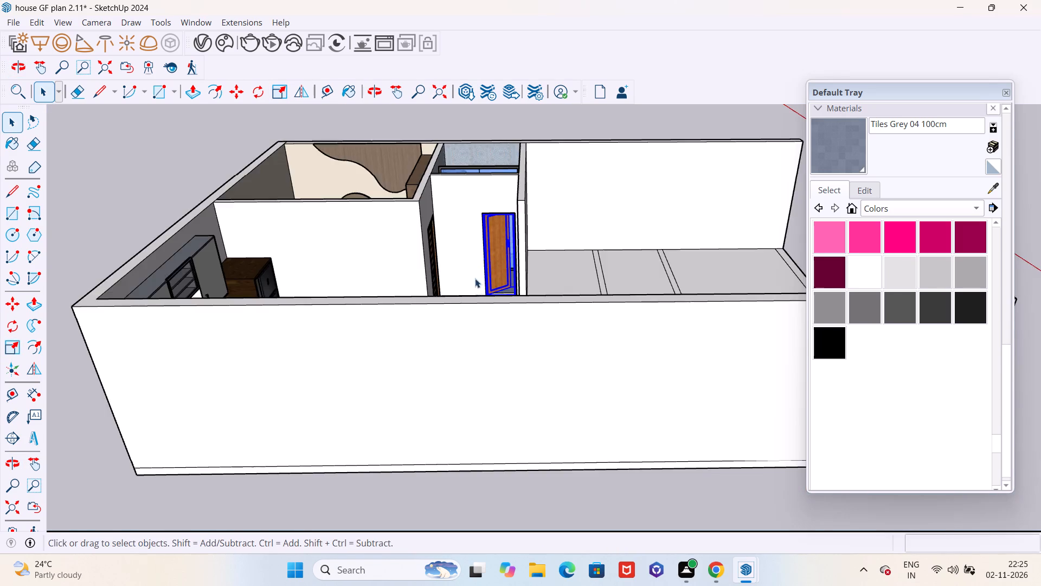
Deselect the scaled door and examine its fit in the washroom doorway from outside and inside the washroom.
scroll(478, 298, "down", 4, "ctrl")
middle_click_drag(484, 297, 489, 352, "ctrl")
key("space")
left_click(161, 232, "ctrl")
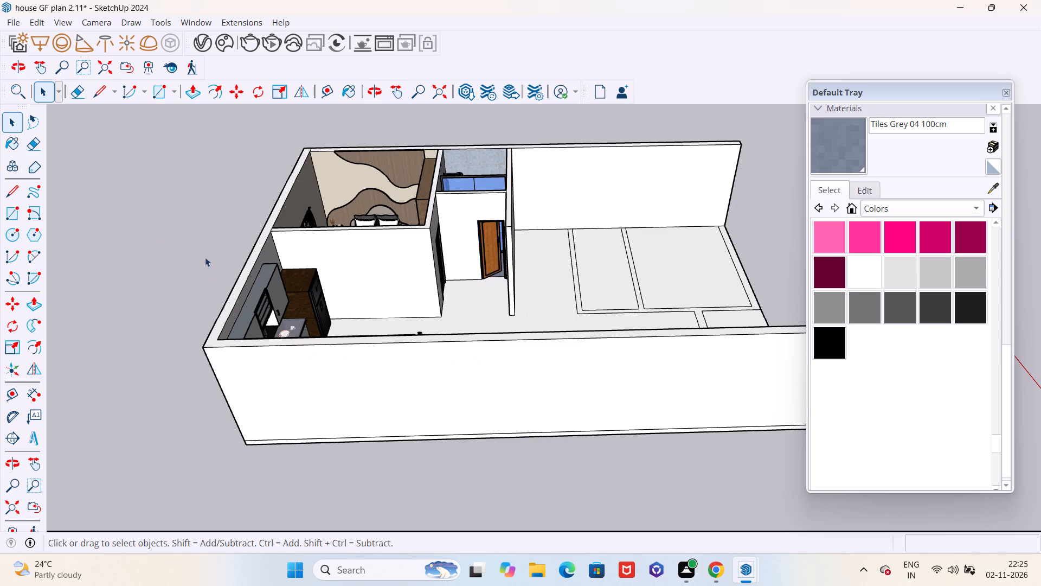
scroll(343, 289, "down", 4, "ctrl")
middle_click_drag(439, 271, 440, 370, "ctrl")
scroll(474, 174, "up", 9, "ctrl")
scroll(412, 199, "down", 2, "ctrl")
scroll(412, 199, "up", 2, "ctrl")
scroll(423, 214, "down", 4, "ctrl")
middle_click_drag(403, 246, 409, 246, "ctrl")
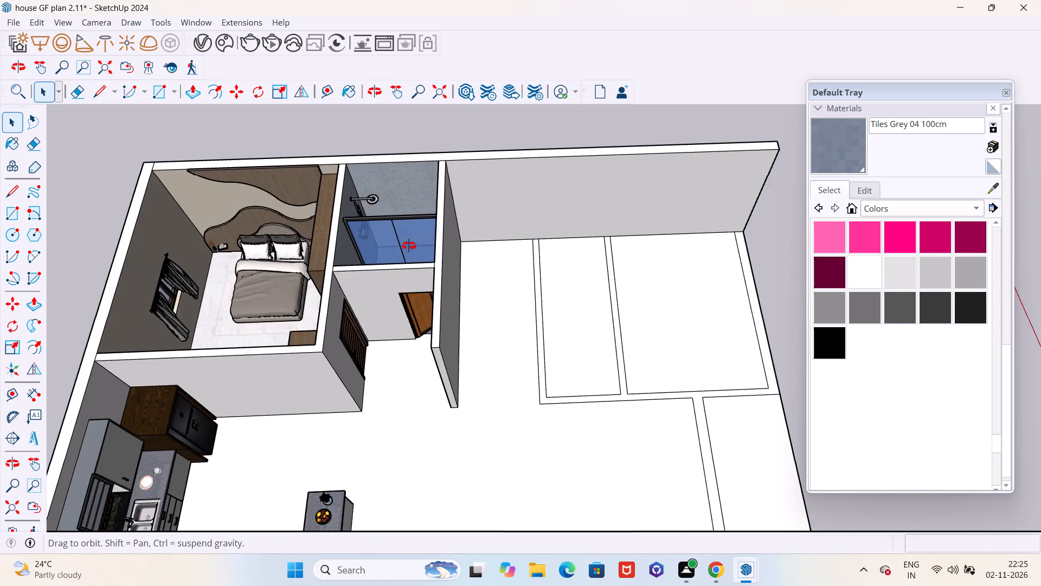
middle_click_drag(409, 246, 554, 220, "ctrl")
scroll(408, 351, "up", 12, "ctrl")
middle_click_drag(306, 251, 704, 226, "ctrl")
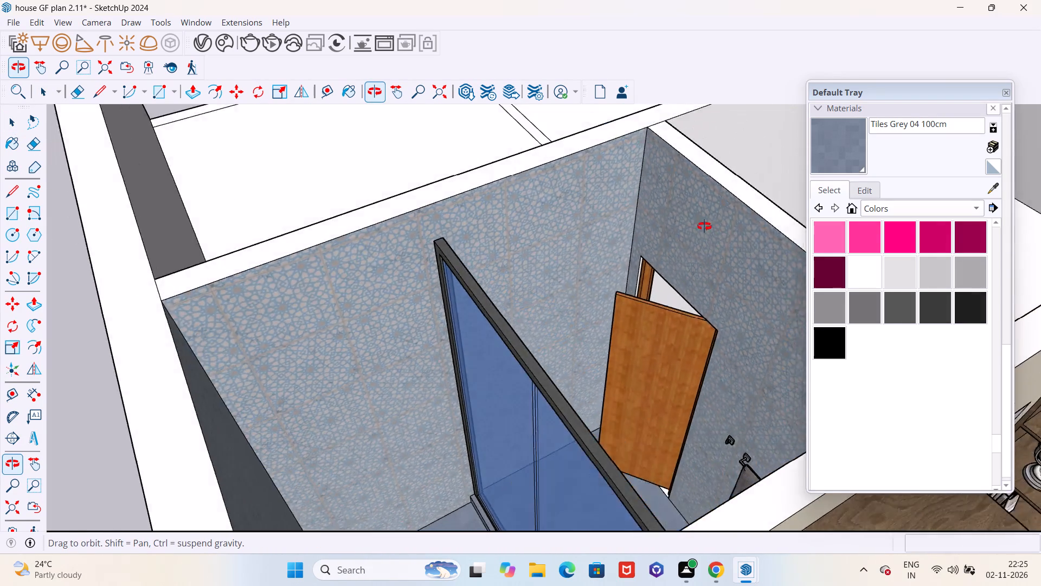
middle_click_drag(704, 226, 348, 273, "ctrl")
scroll(374, 347, "down", 10, "ctrl")
middle_click_drag(421, 359, 142, 249, "ctrl")
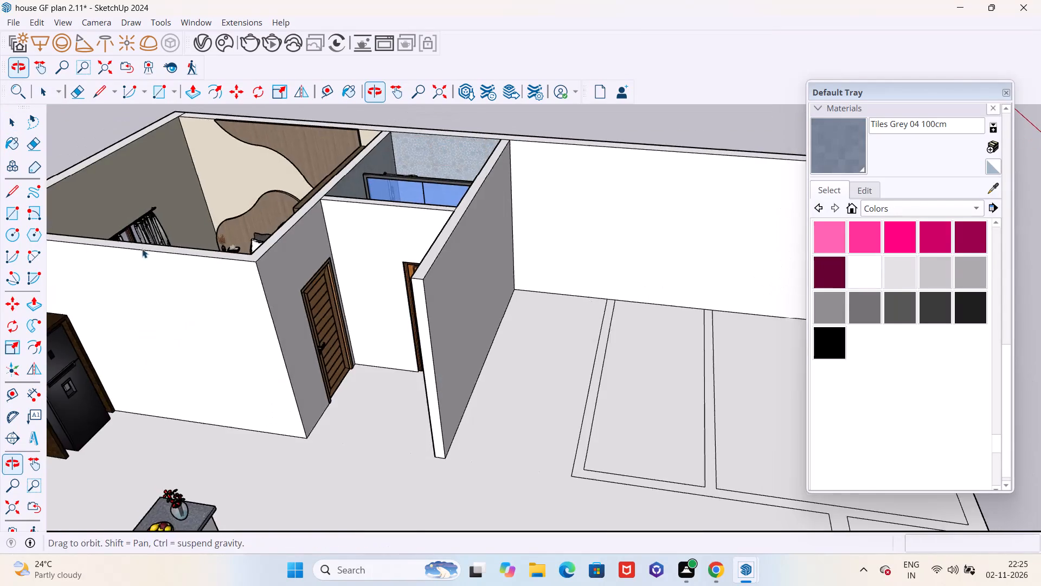
middle_click_drag(142, 249, 150, 252, "ctrl")
scroll(325, 260, "down", 5, "ctrl")
scroll(368, 275, "down", 4, "ctrl")
middle_click_drag(356, 280, 468, 265, "ctrl")
scroll(303, 334, "up", 6, "ctrl")
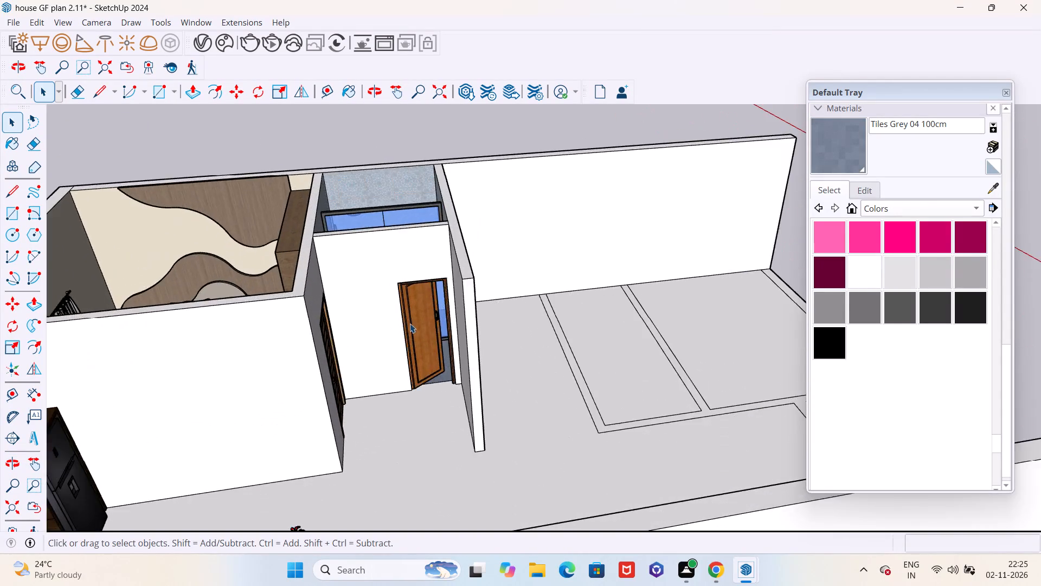
Place a Tape Measure guide line on the floor 10' out from the bottom edge of the kitchen counter.
scroll(427, 323, "down", 3, "ctrl")
middle_click_drag(446, 333, 220, 319, "ctrl")
scroll(331, 330, "down", 4, "ctrl")
middle_click_drag(389, 328, 258, 364, "ctrl")
scroll(525, 369, "up", 5, "ctrl")
scroll(402, 336, "down", 3, "ctrl")
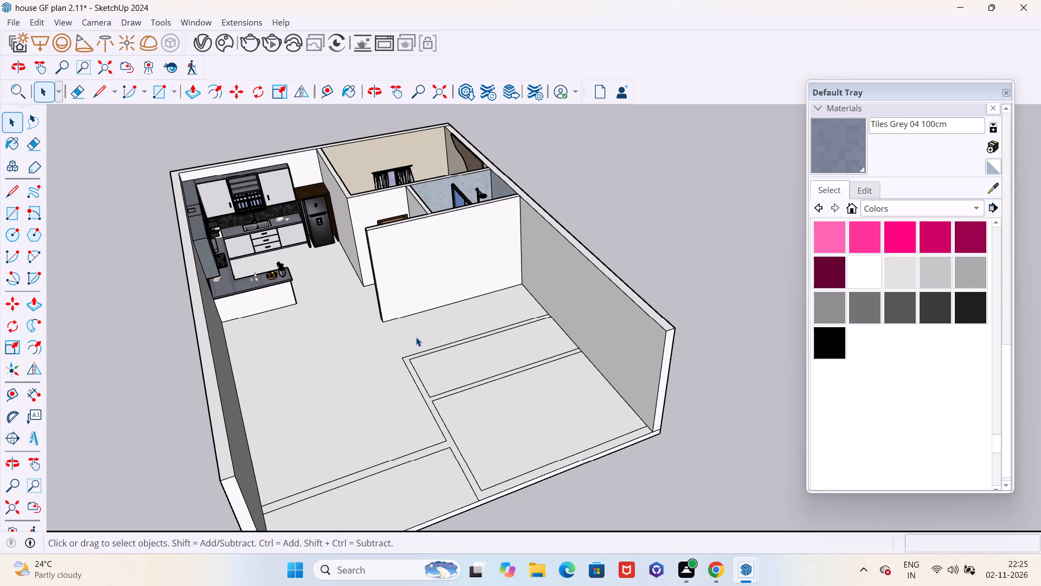
scroll(416, 340, "down", 3, "ctrl")
middle_click_drag(419, 343, 302, 436, "ctrl")
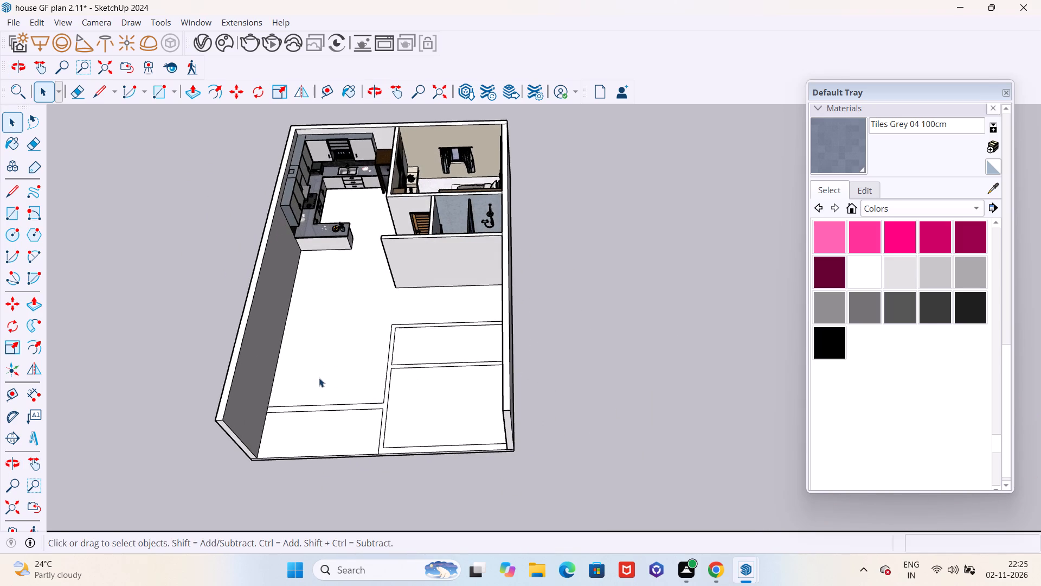
scroll(313, 266, "up", 3, "ctrl")
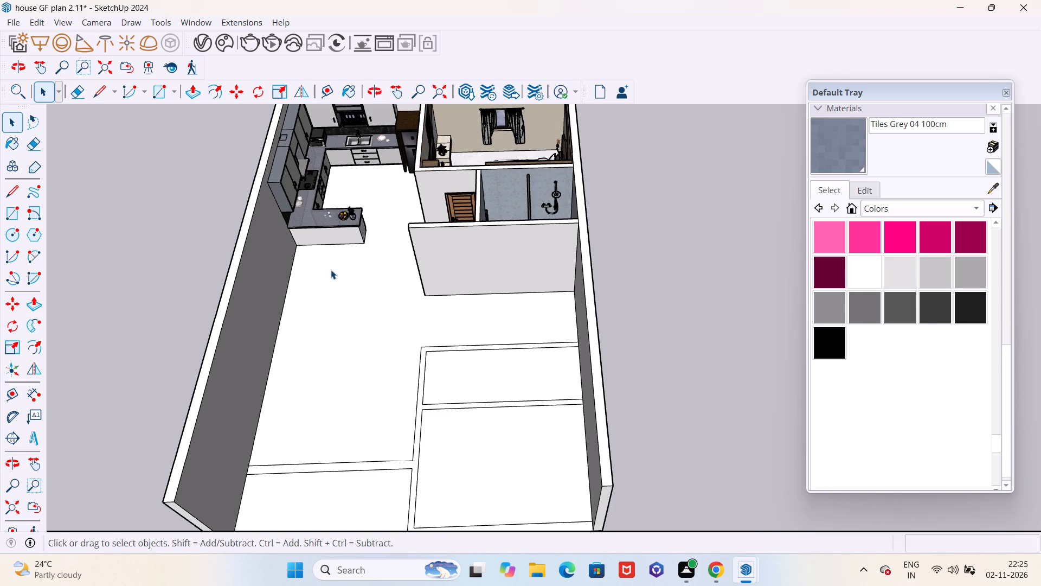
key("t")
scroll(324, 262, "up", 4, "ctrl")
left_click(336, 236, "ctrl")
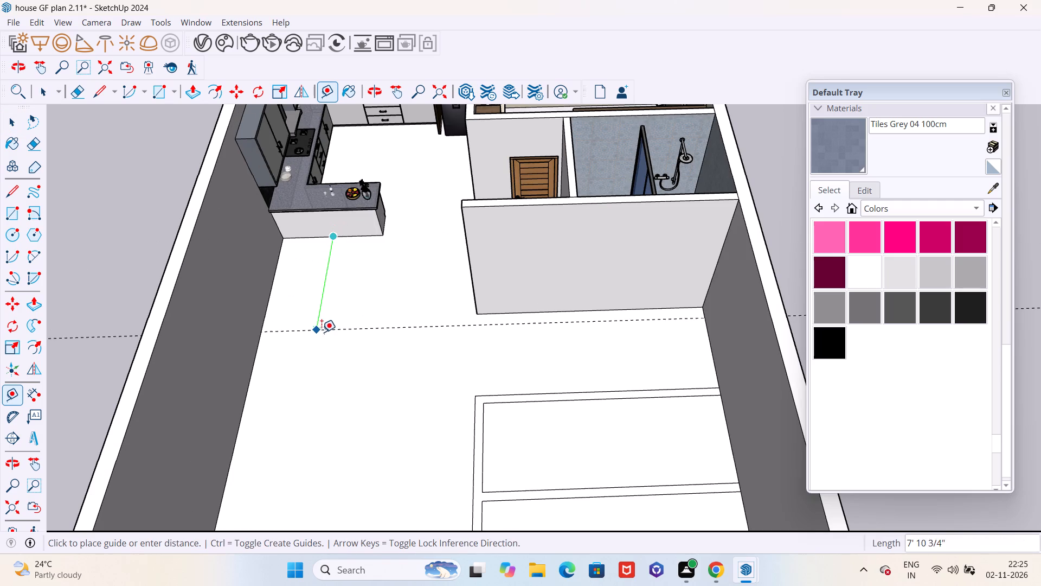
type("10'")
key("Return")
Examine the floor area between the kitchen counter, the new guide line and the washroom wall.
scroll(350, 347, "down", 3, "ctrl")
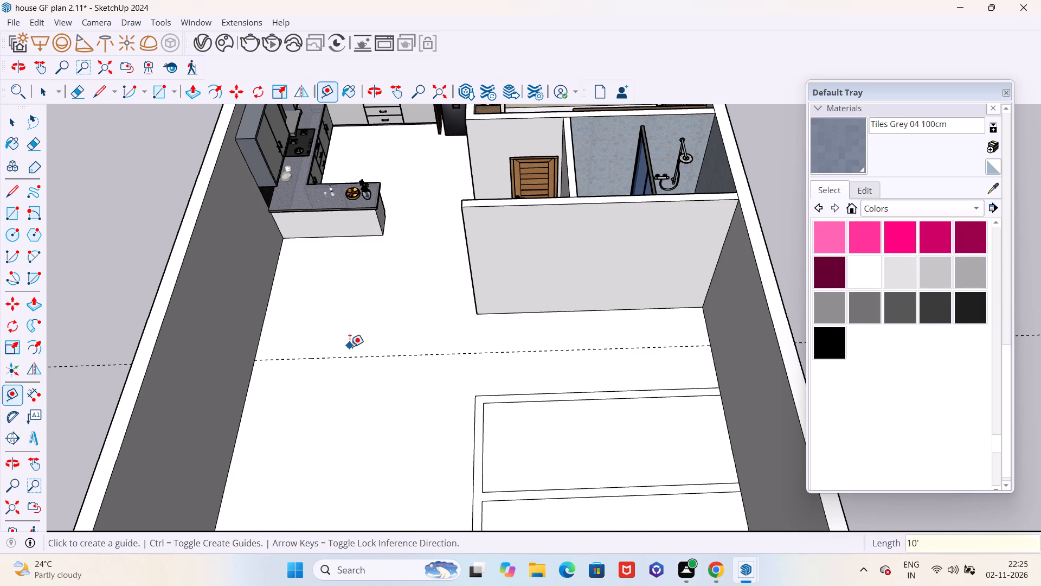
scroll(350, 347, "down", 2, "ctrl")
middle_click_drag(353, 344, 301, 399, "ctrl")
scroll(315, 337, "up", 3, "ctrl")
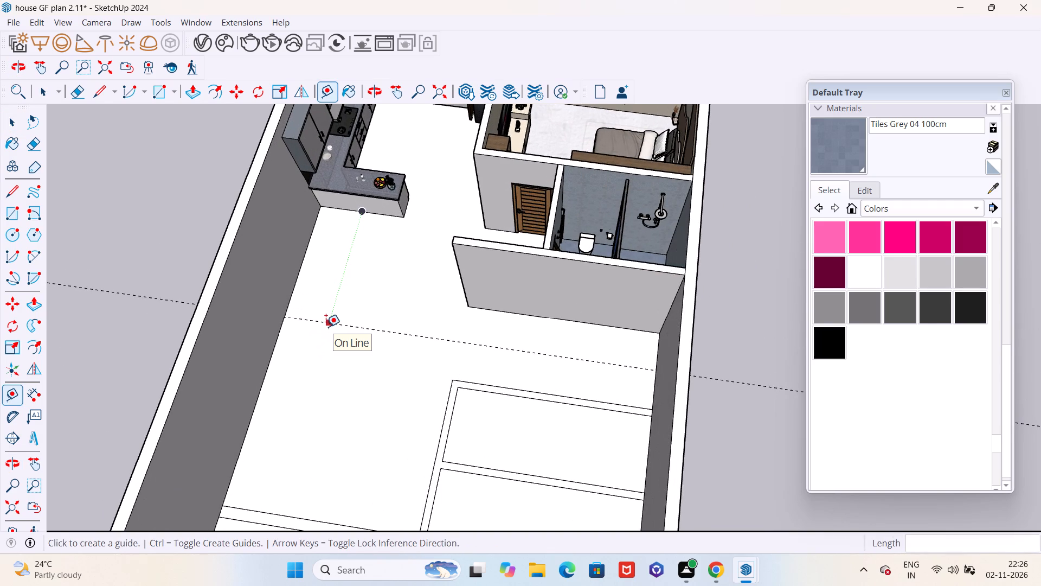
scroll(326, 327, "up", 5, "ctrl")
scroll(326, 335, "down", 5, "ctrl")
scroll(403, 434, "down", 4, "ctrl")
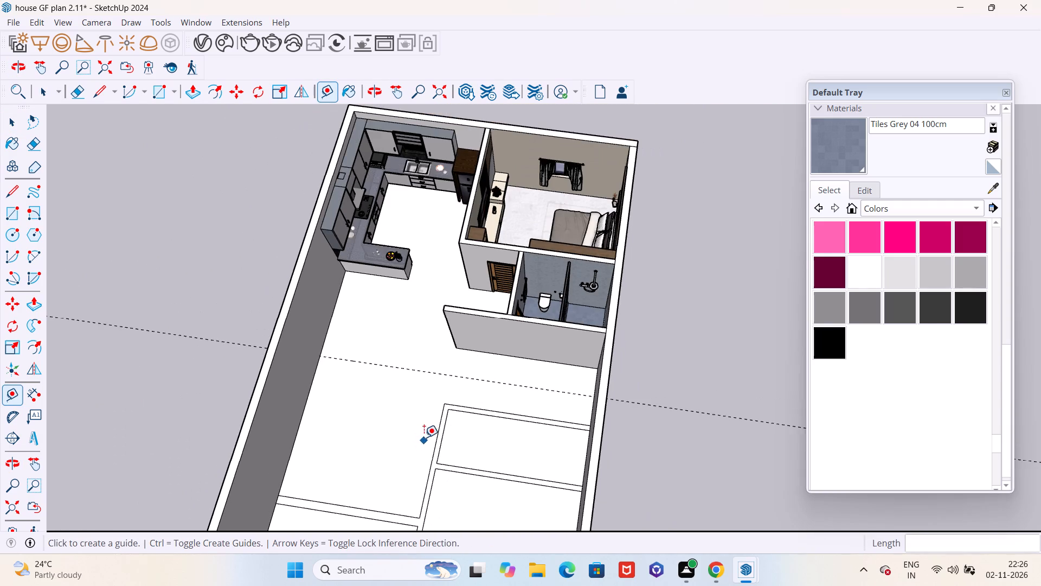
middle_click_drag(420, 405, 325, 422, "ctrl")
scroll(368, 320, "up", 5, "ctrl")
scroll(371, 354, "down", 4, "ctrl")
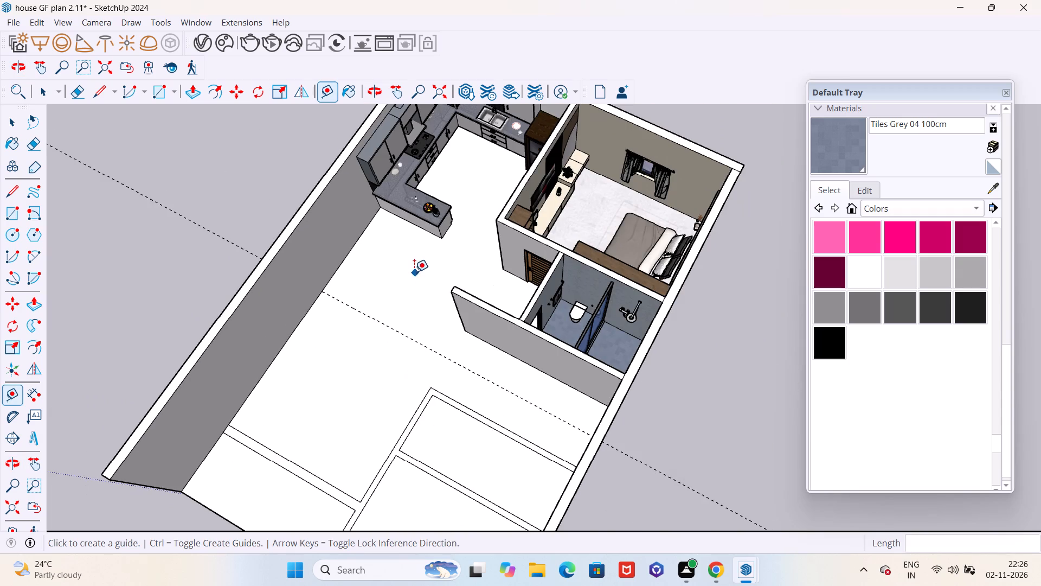
scroll(406, 262, "up", 4, "ctrl")
scroll(392, 314, "down", 7, "ctrl")
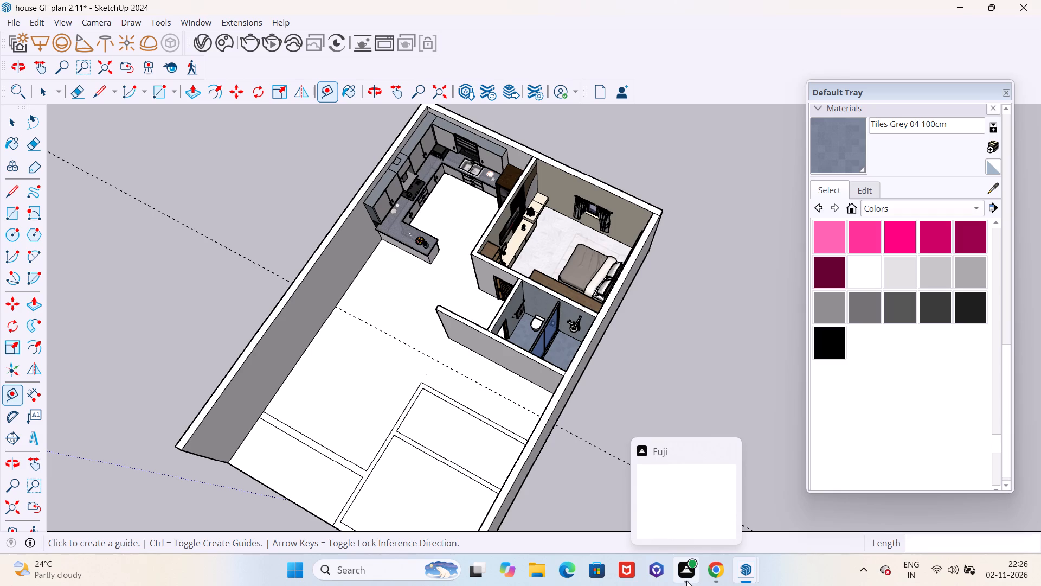
Switch to Chrome and close the PVC Bathroom Door and Bathroom model pages.
left_click(719, 568, "ctrl")
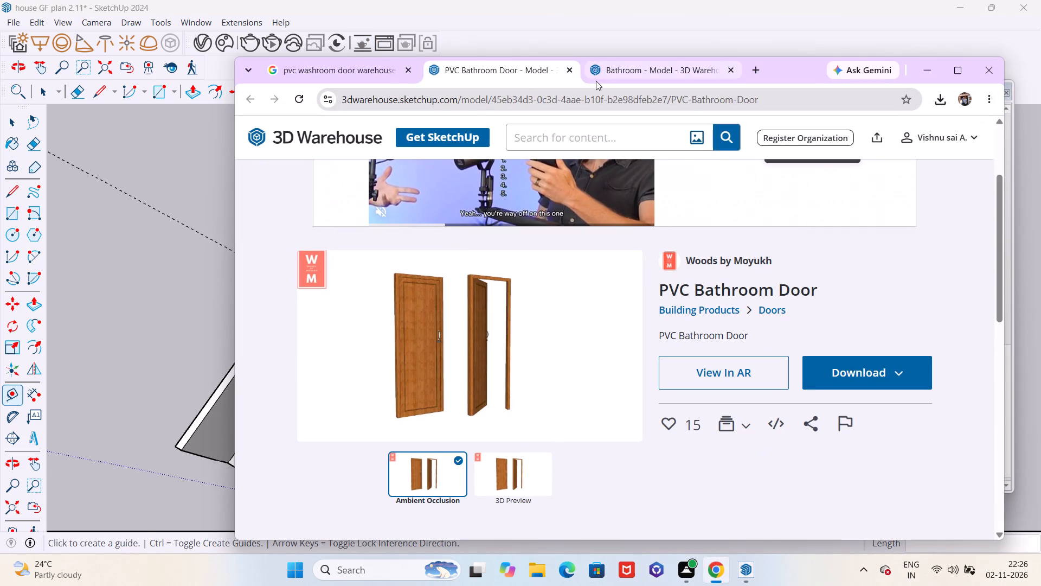
left_click(570, 73, "ctrl")
left_click(565, 75, "ctrl")
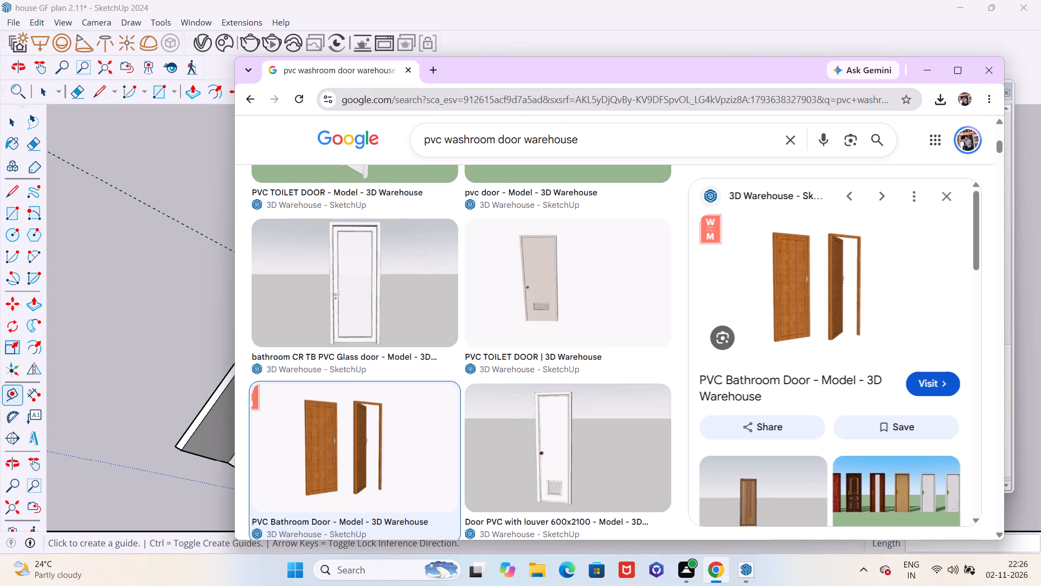
Replace the Google Images query with "dinning hall 3 d warehouse" and run the search.
left_click_drag(597, 139, 419, 139, "ctrl")
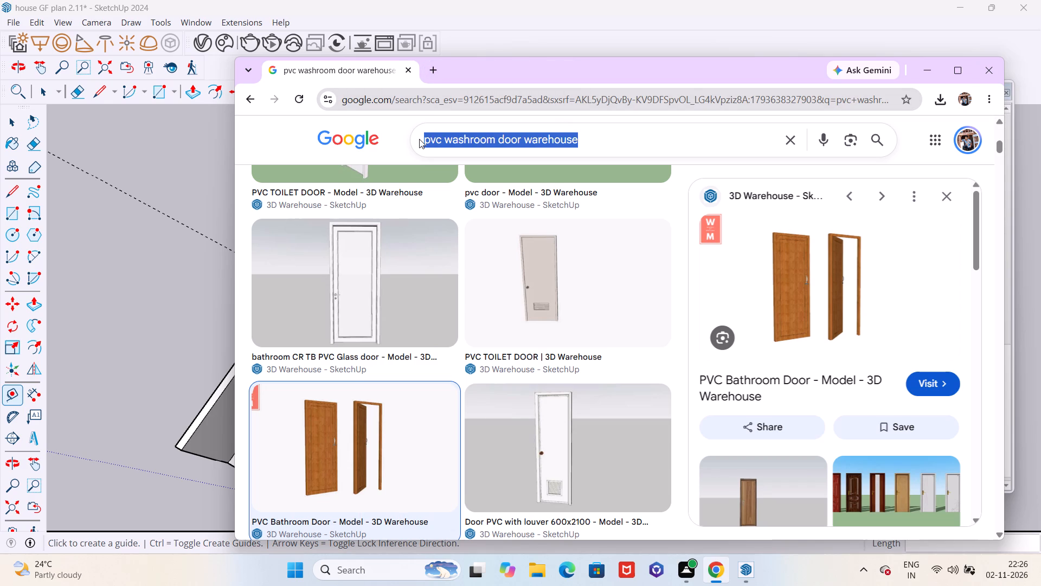
key("BackSpace")
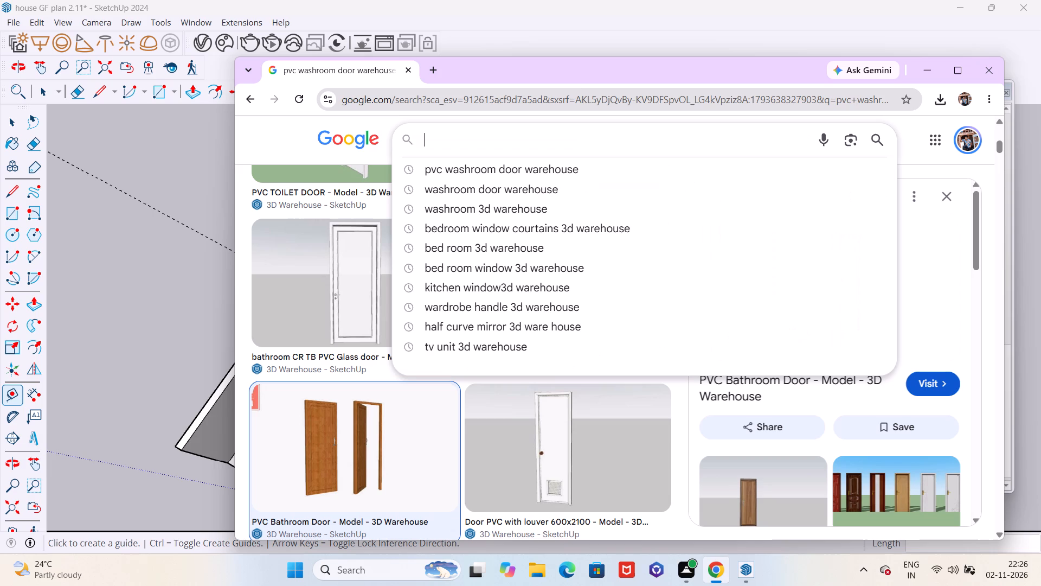
type("din")
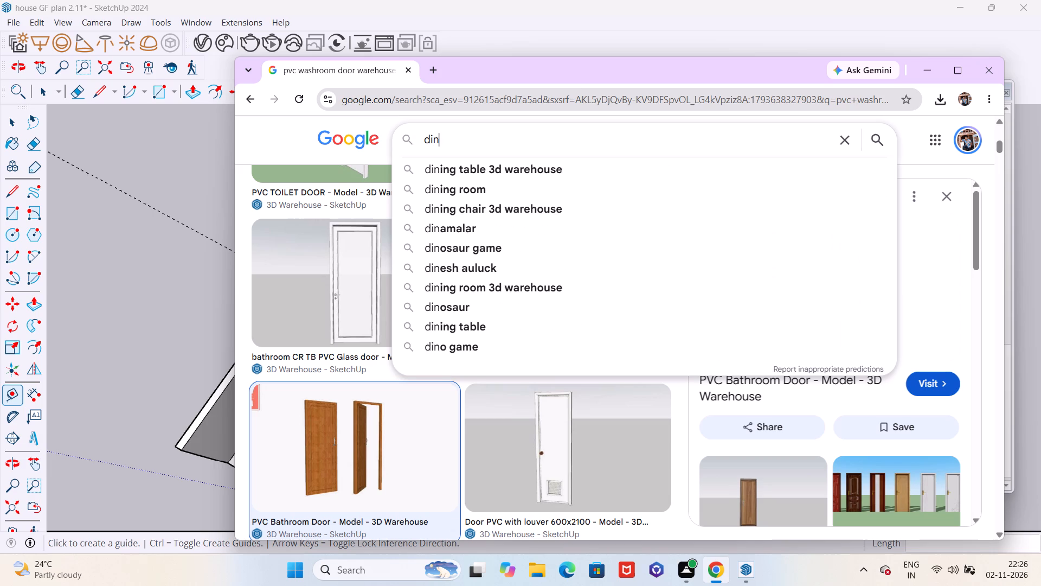
type("ning hall 3 d ware")
type("house")
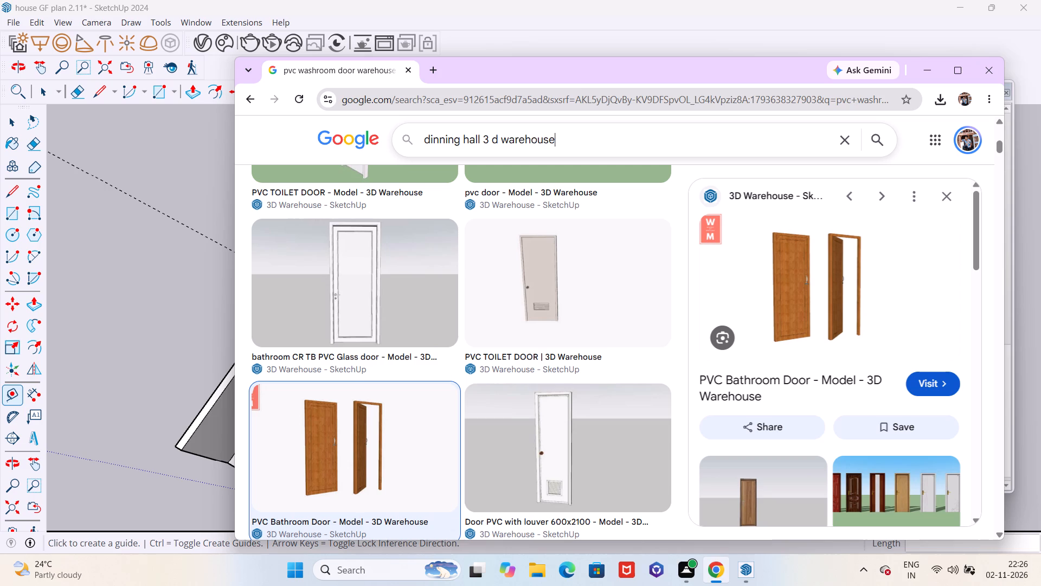
key("Return")
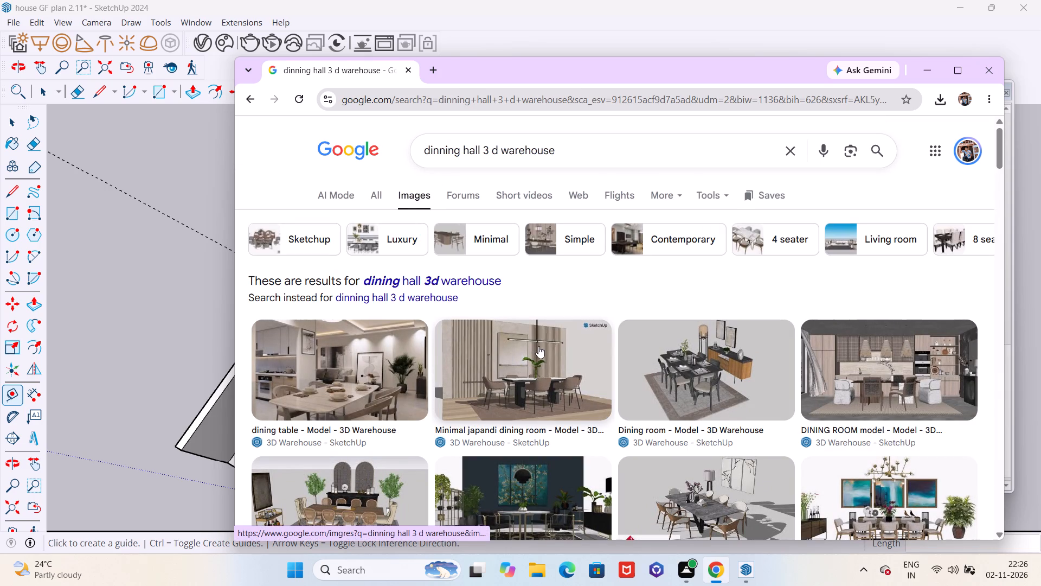
Download the 3D Warehouse "Dining room" model with the dark table and rug as a SketchUp file, and return to SketchUp.
left_click(711, 366, "ctrl")
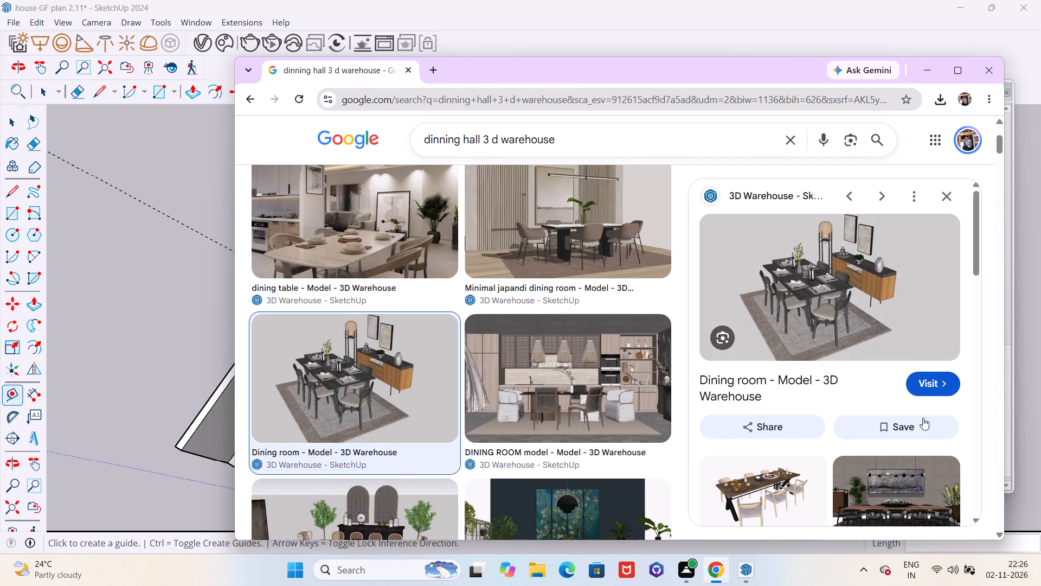
left_click(926, 383, "ctrl")
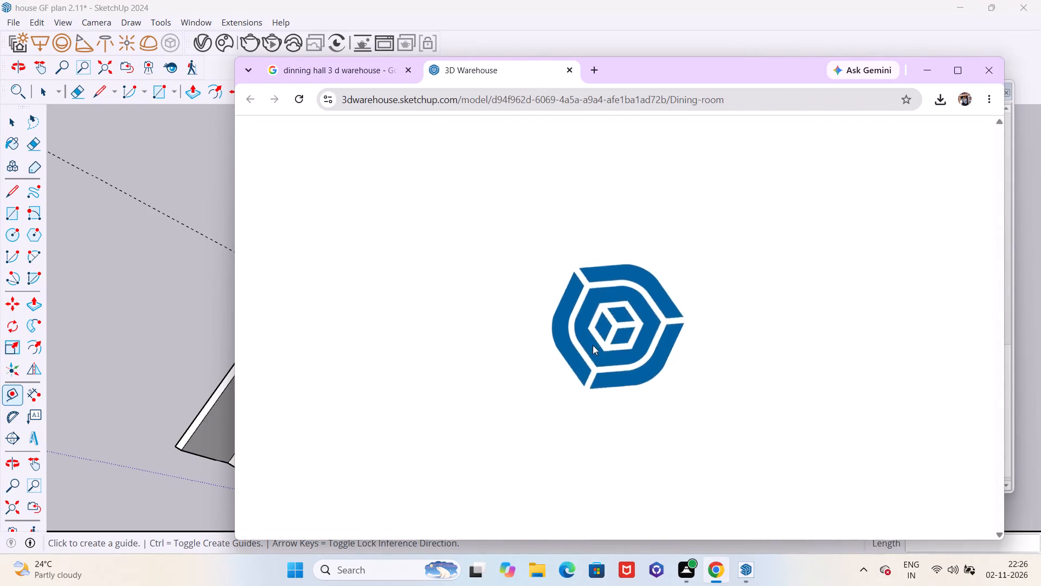
scroll(471, 334, "down", 5, "ctrl")
left_click(887, 223, "ctrl")
left_click(830, 255, "ctrl")
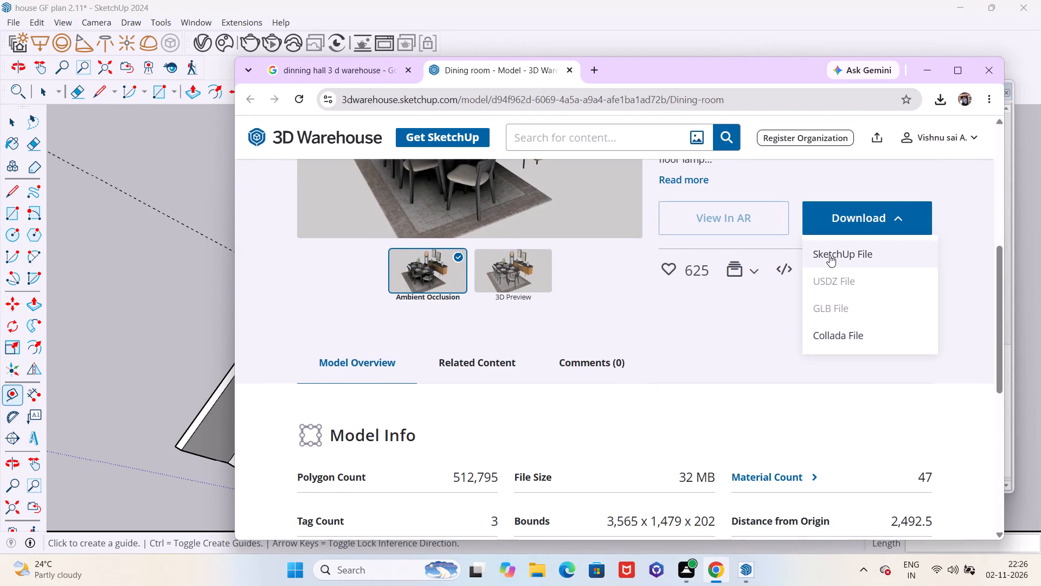
scroll(780, 282, "down", 10, "ctrl")
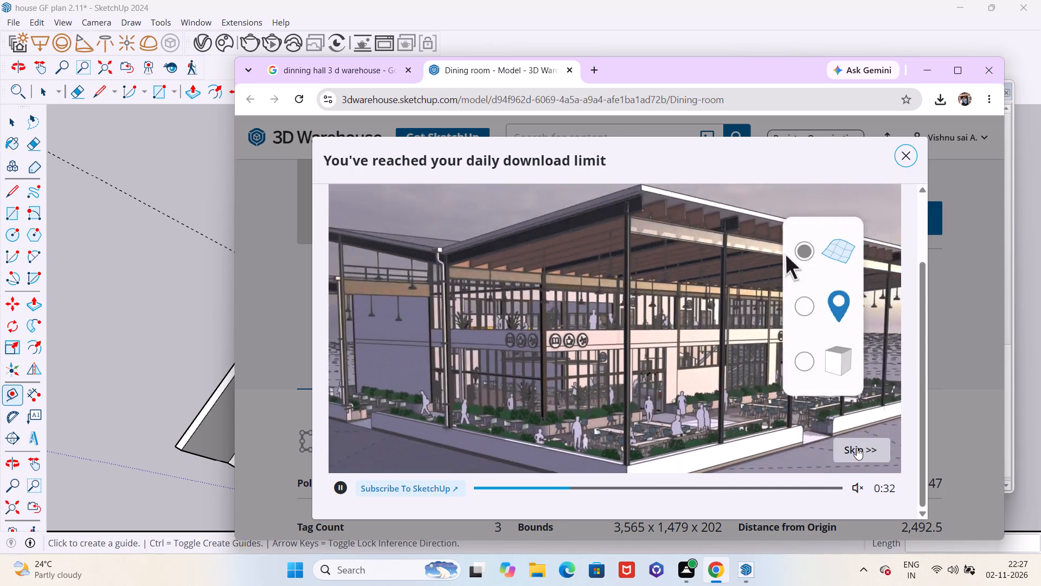
left_click(857, 448, "ctrl")
left_click(625, 392, "ctrl")
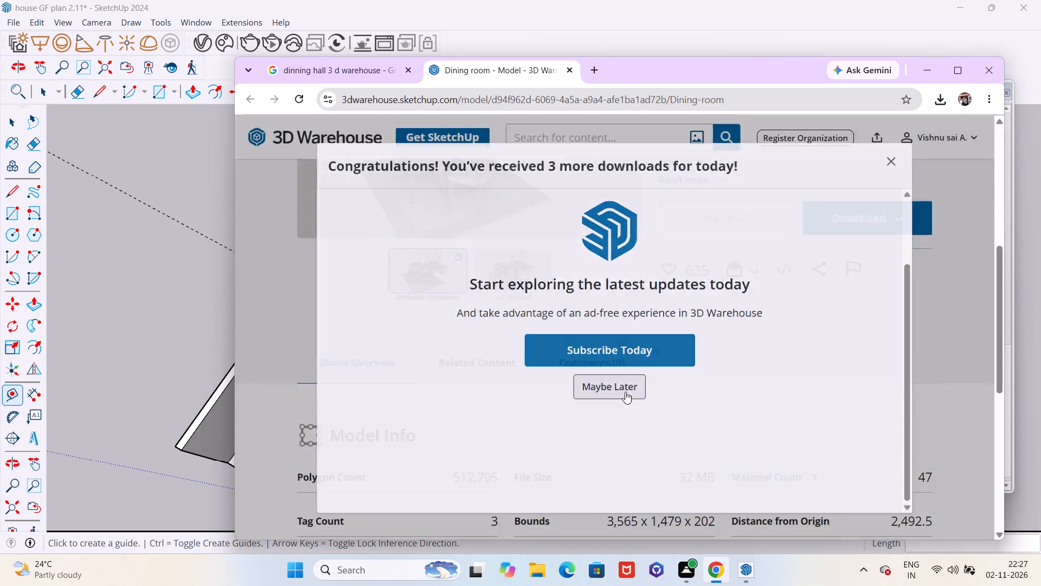
left_click(884, 230, "ctrl")
left_click(879, 258, "ctrl")
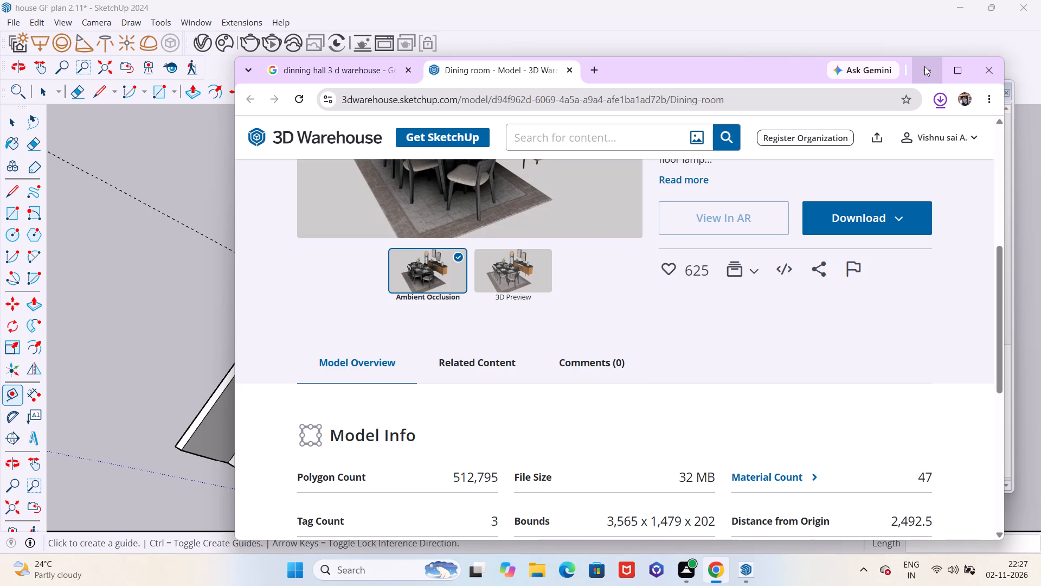
left_click(924, 66, "ctrl")
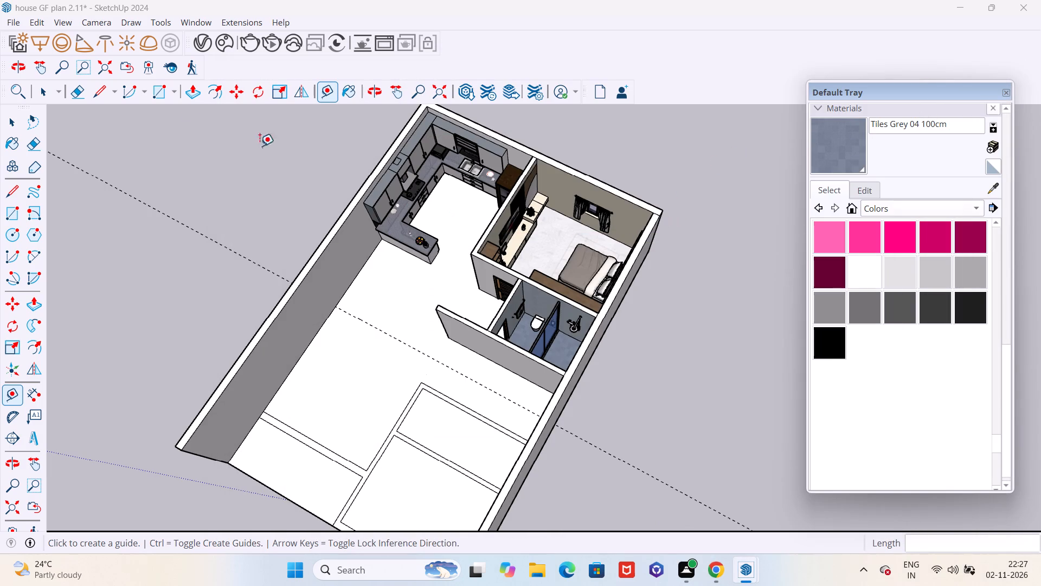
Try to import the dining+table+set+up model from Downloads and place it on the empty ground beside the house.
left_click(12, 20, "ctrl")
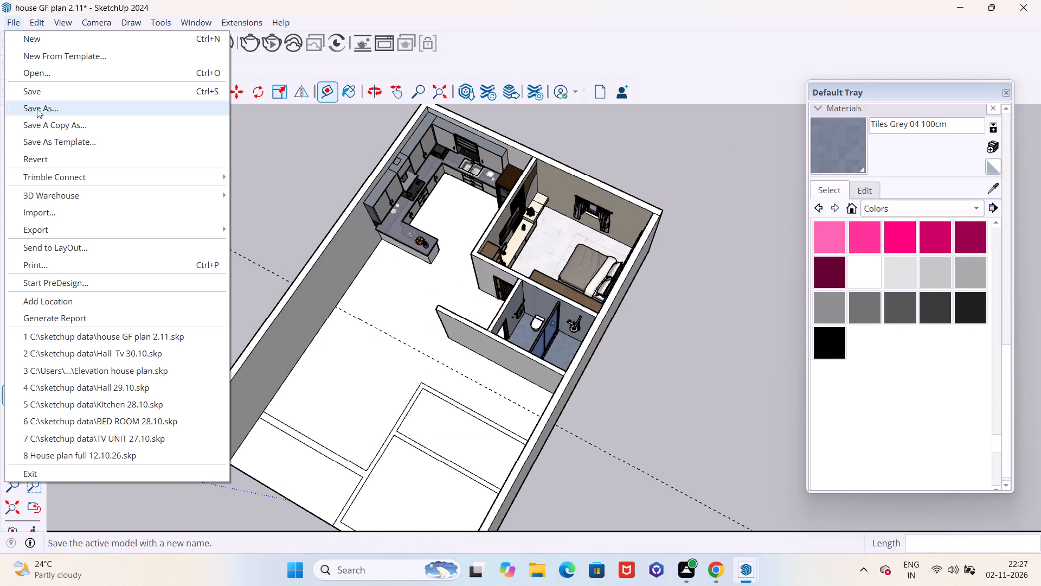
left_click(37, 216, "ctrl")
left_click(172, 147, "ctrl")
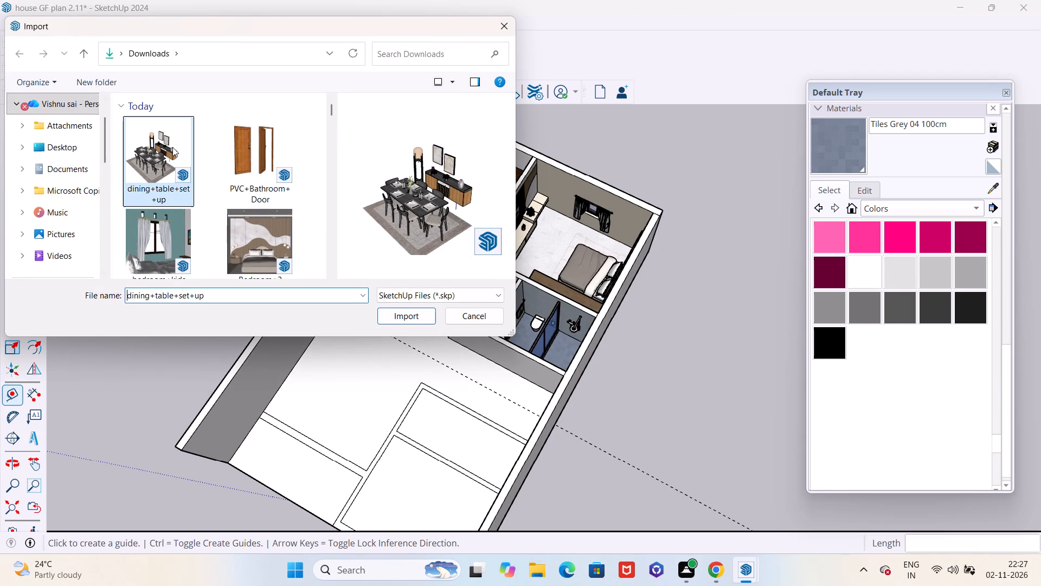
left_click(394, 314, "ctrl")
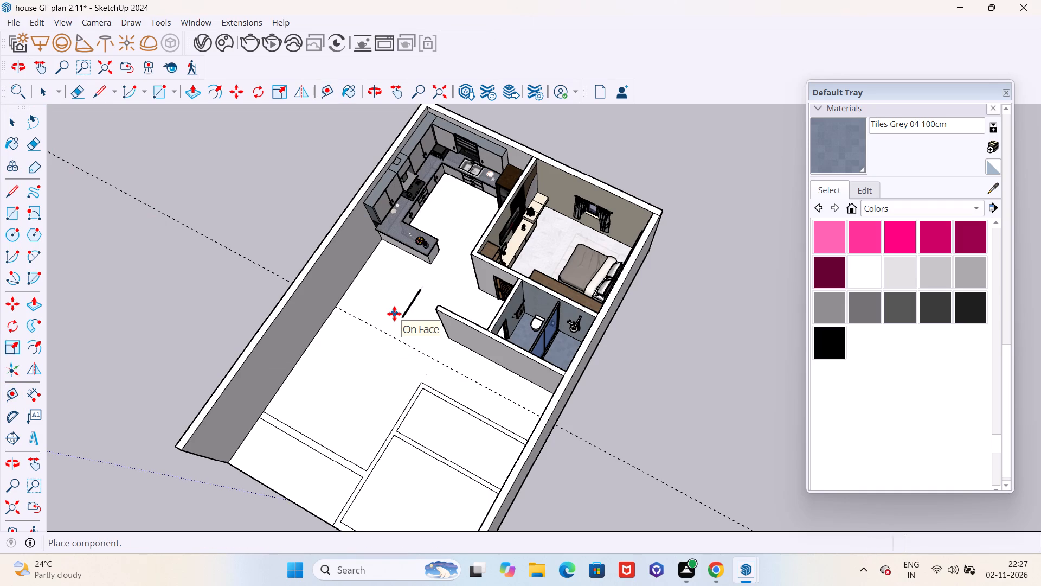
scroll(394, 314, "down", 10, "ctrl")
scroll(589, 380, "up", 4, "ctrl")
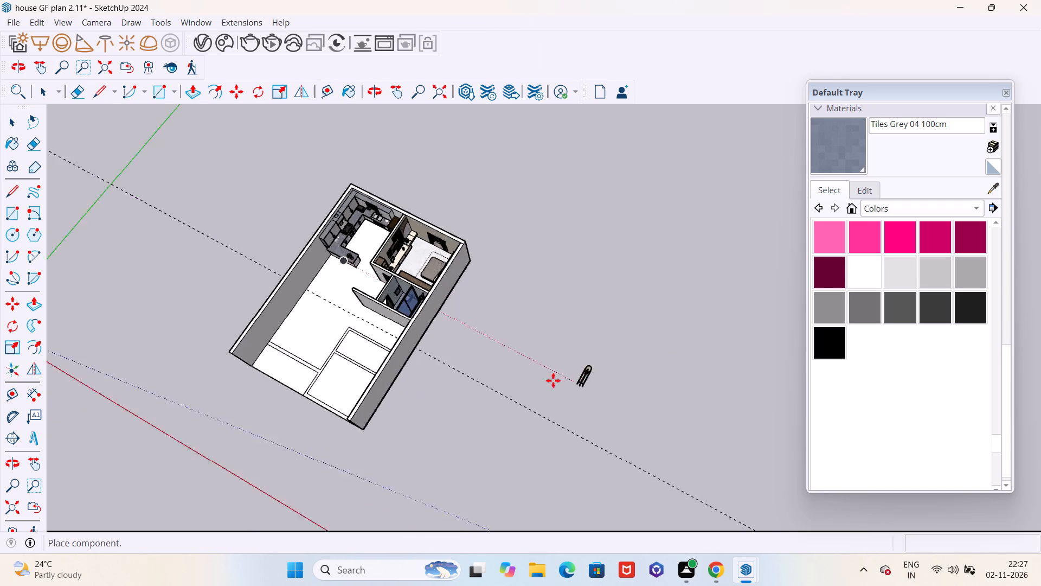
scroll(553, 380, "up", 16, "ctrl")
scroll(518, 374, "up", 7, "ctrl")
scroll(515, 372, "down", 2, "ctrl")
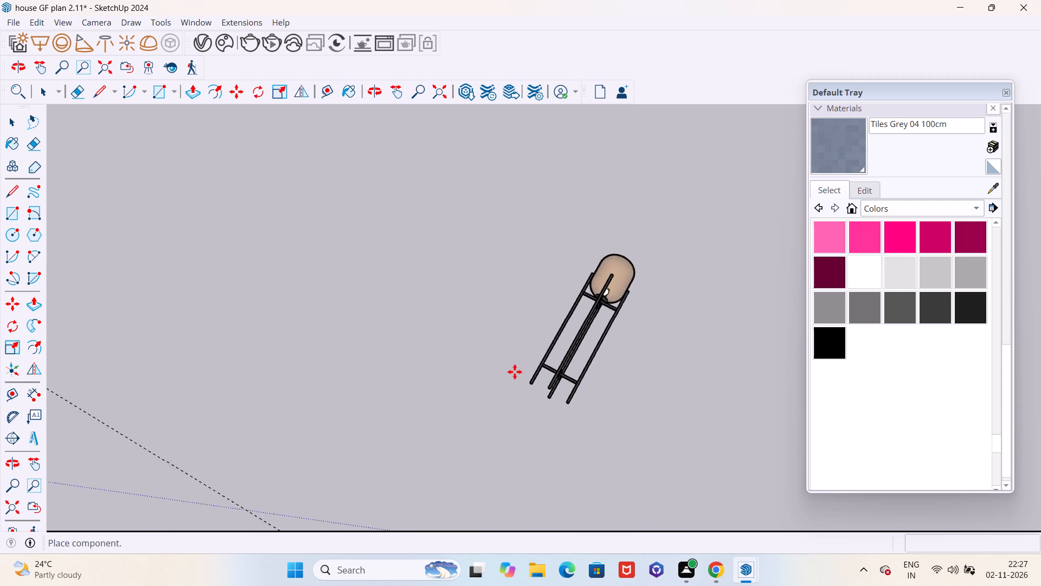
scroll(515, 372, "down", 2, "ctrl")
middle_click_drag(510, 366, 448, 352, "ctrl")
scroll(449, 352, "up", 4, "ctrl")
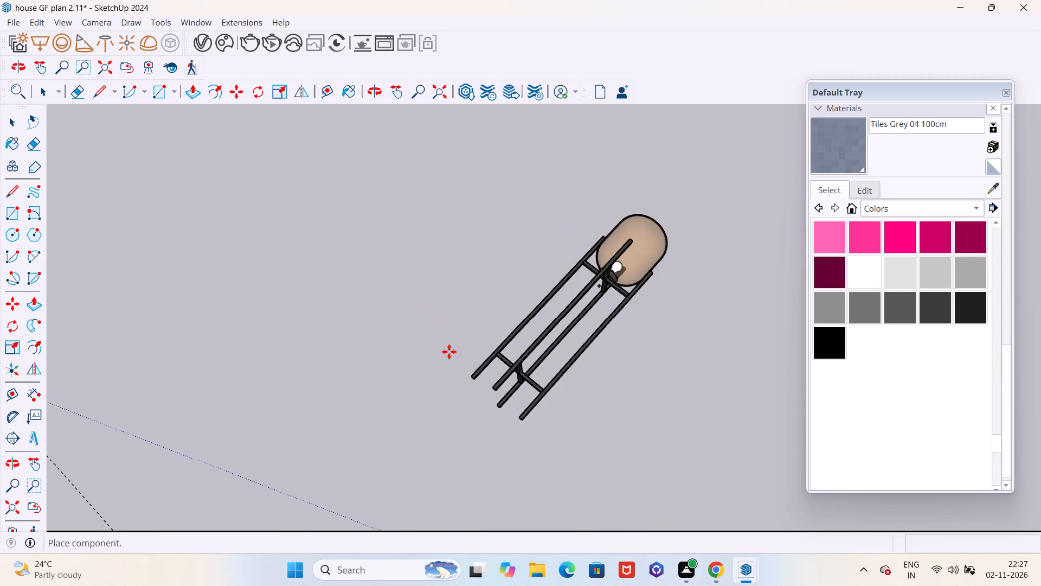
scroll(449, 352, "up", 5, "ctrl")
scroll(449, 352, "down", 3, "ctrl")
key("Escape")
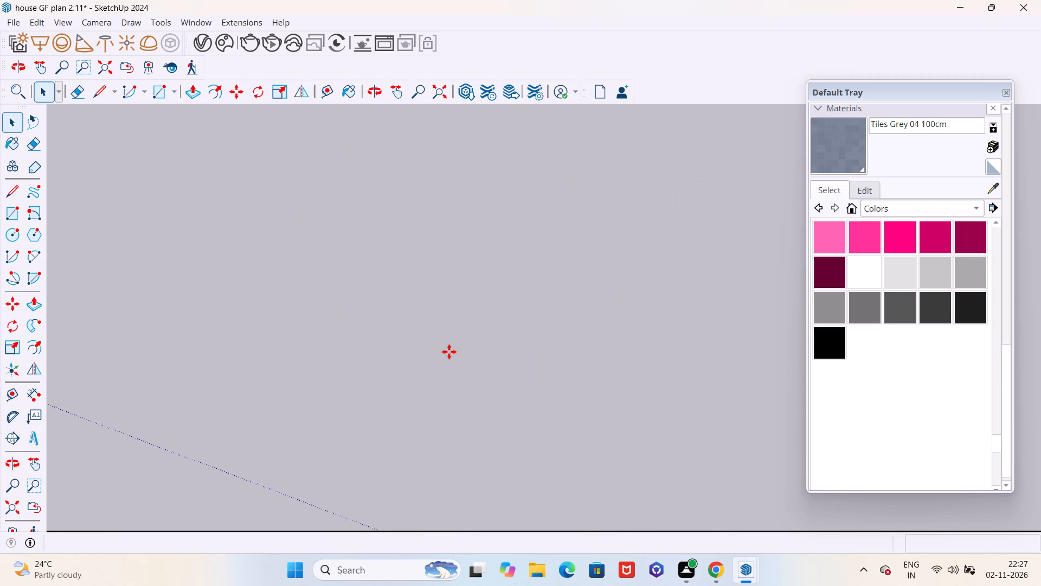
Import the dining+table+set+up SketchUp model from the Downloads folder into the house plan again.
scroll(450, 352, "down", 4, "ctrl")
left_click(14, 21, "ctrl")
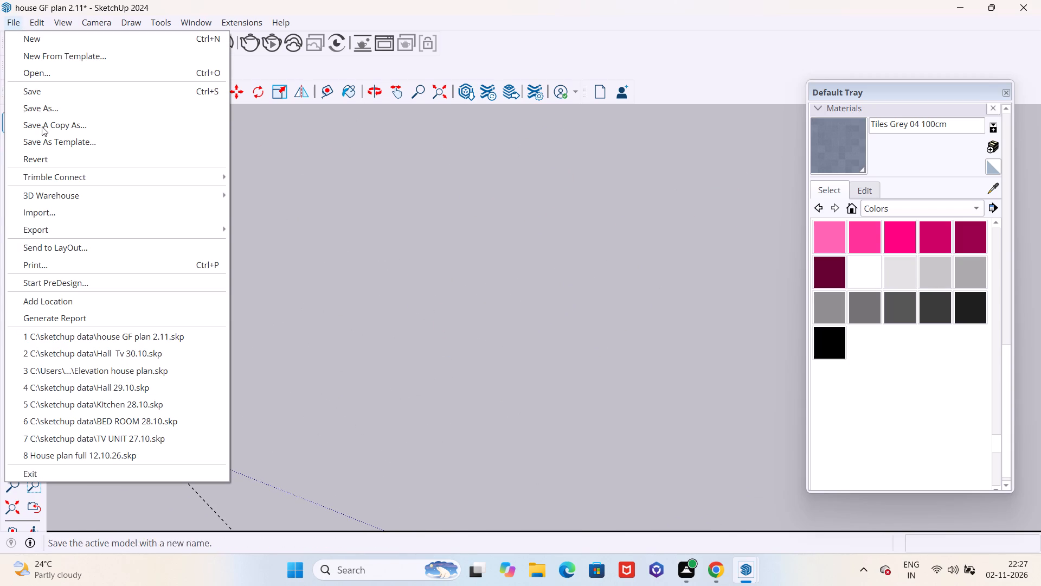
left_click(44, 211, "ctrl")
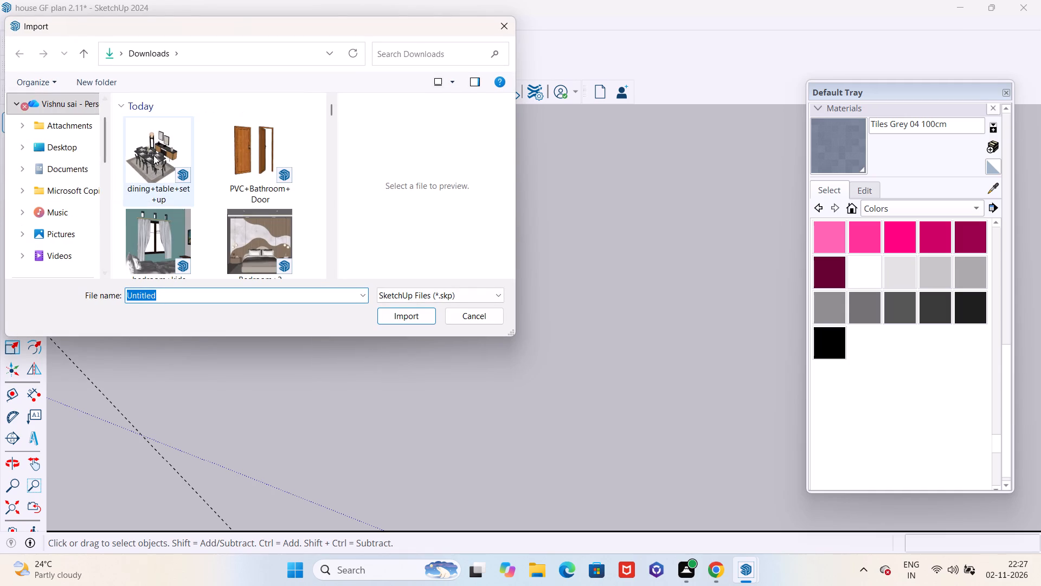
left_click(155, 154, "ctrl")
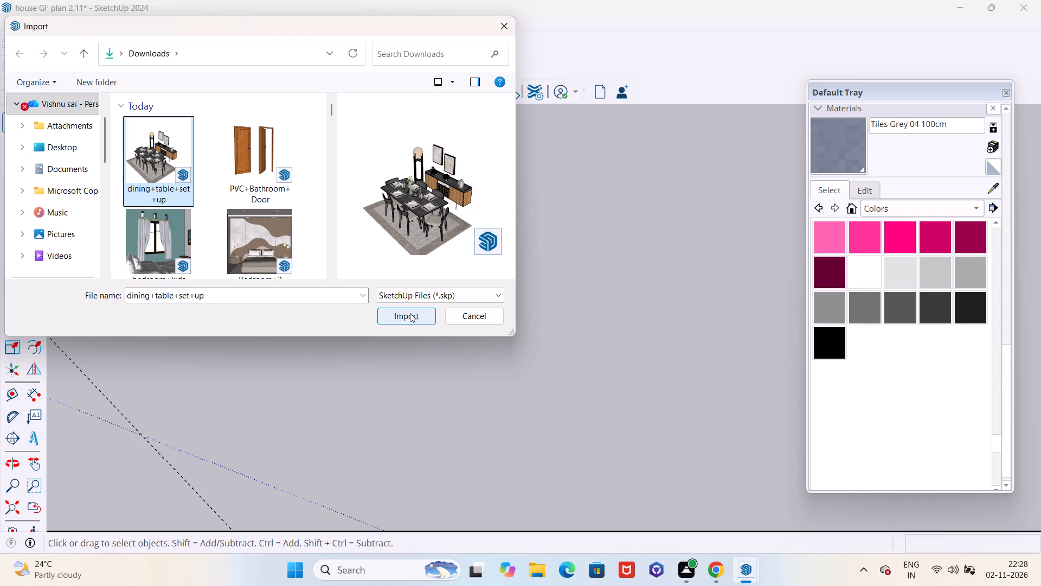
left_click(410, 313, "ctrl")
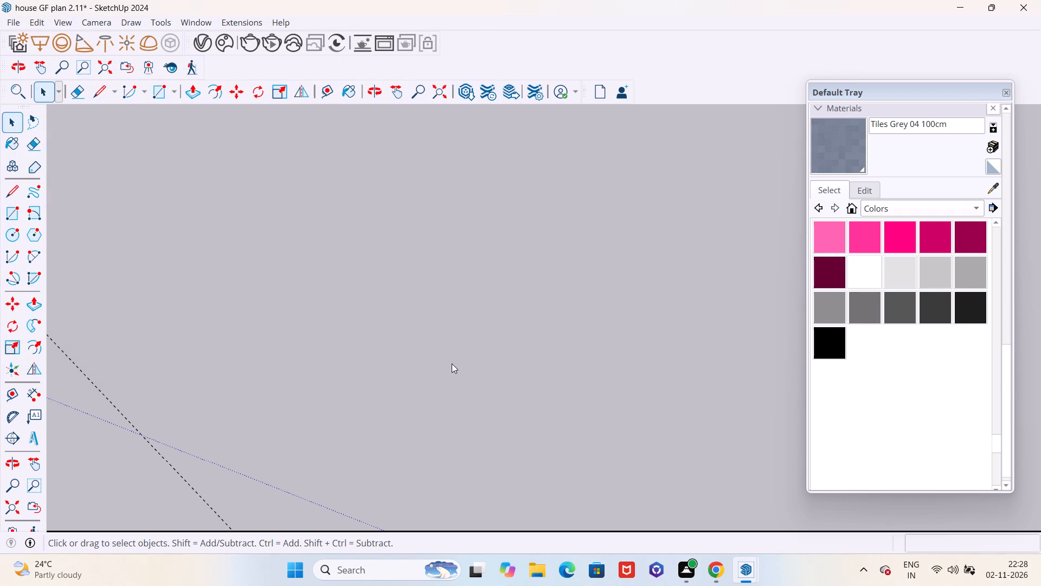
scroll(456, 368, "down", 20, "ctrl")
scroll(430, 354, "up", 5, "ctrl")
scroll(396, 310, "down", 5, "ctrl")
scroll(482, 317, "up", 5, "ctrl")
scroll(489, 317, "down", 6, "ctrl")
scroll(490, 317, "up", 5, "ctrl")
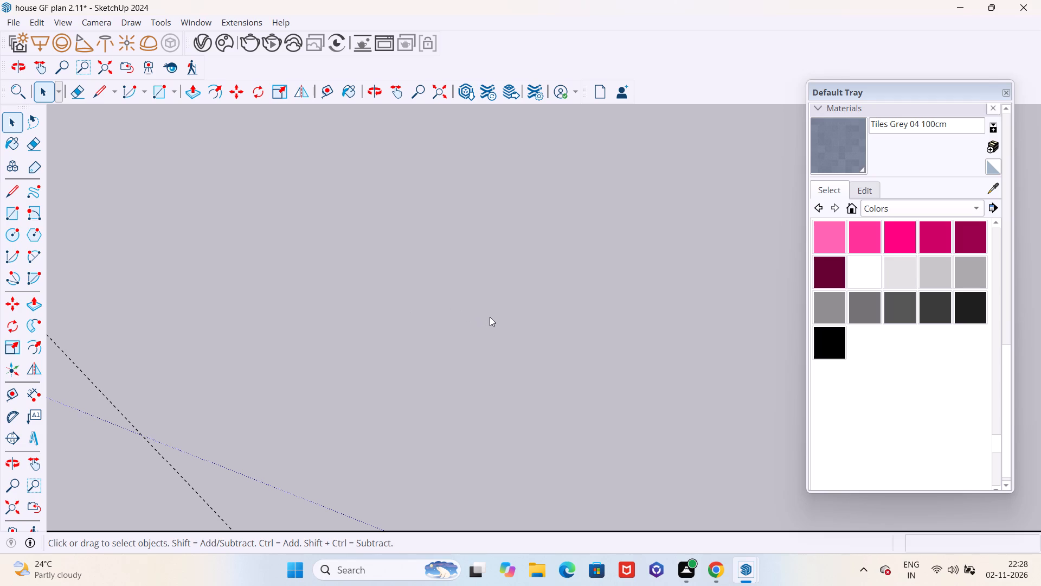
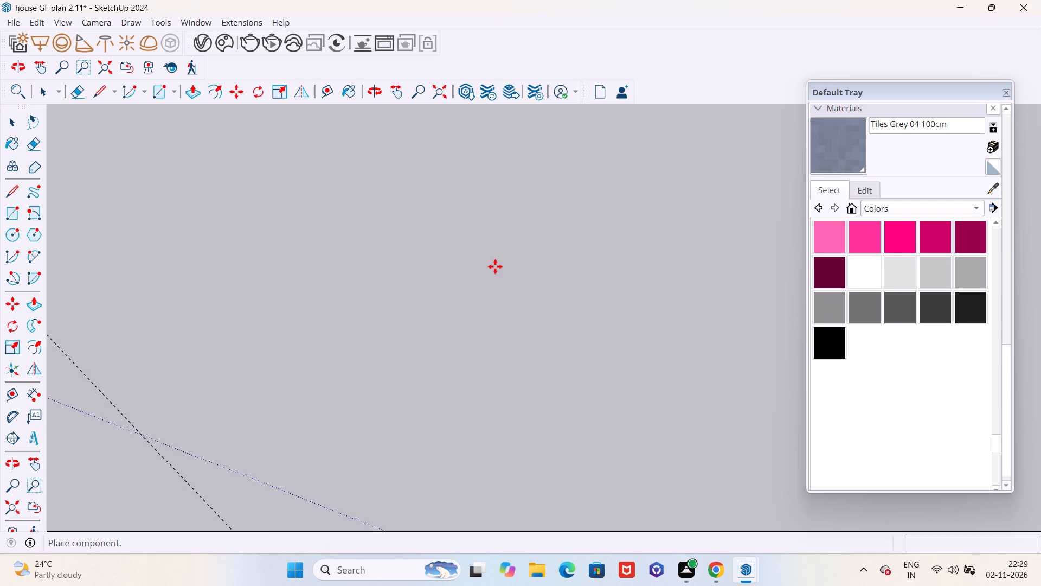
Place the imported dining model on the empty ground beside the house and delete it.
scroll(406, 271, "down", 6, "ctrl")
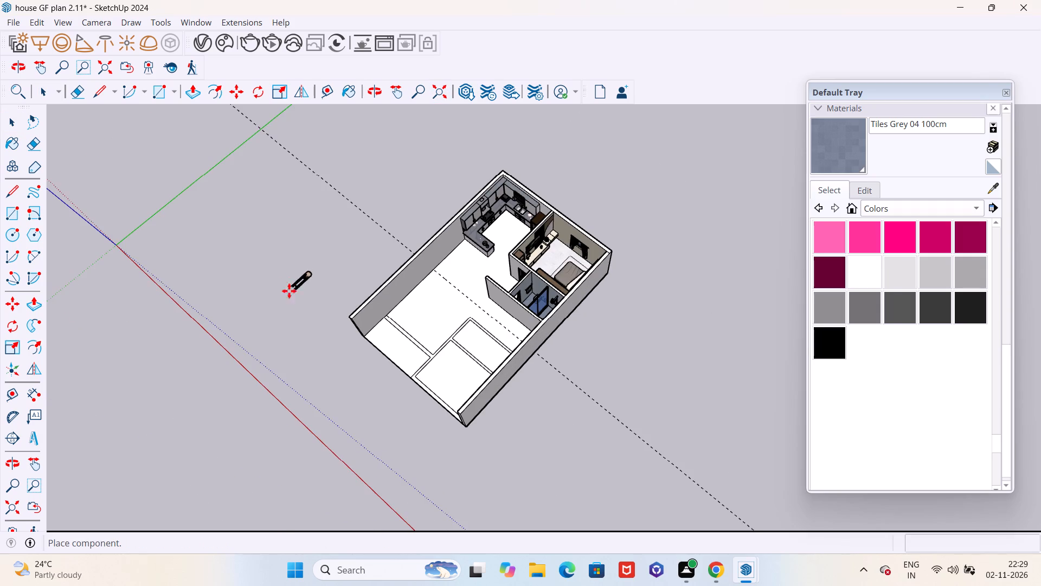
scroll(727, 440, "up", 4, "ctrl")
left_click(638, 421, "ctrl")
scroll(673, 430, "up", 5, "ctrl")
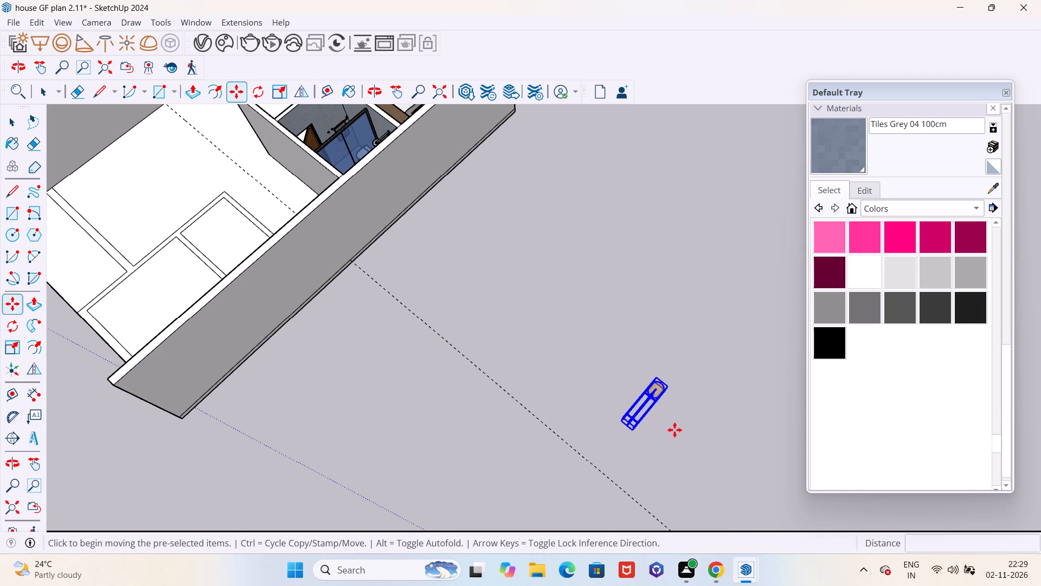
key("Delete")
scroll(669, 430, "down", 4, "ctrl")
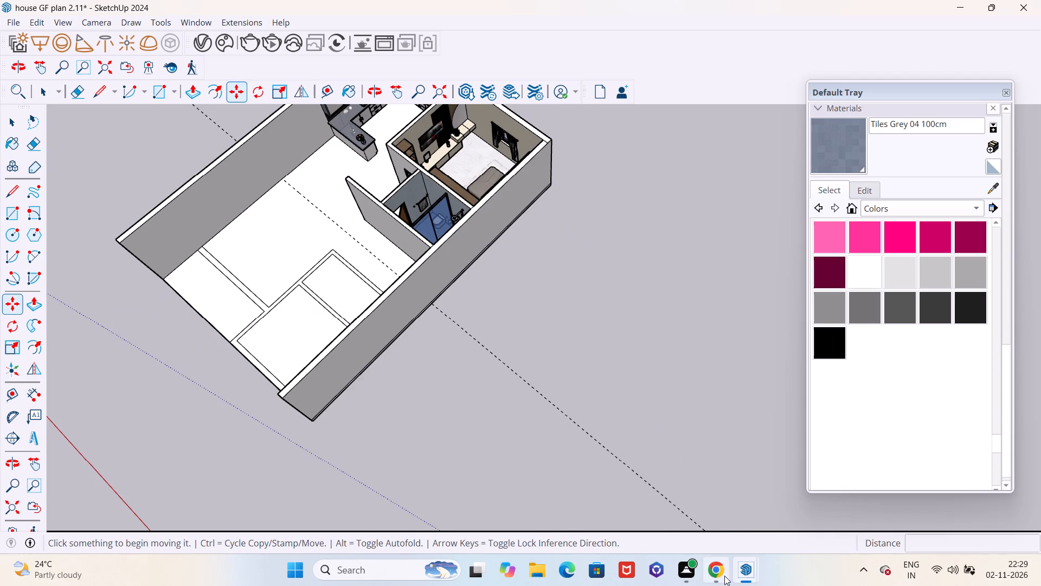
Switch to Chrome and look through the "dinning hall 3 d warehouse" image results for a different dining set model.
left_click(724, 576, "ctrl")
scroll(502, 451, "up", 5, "ctrl")
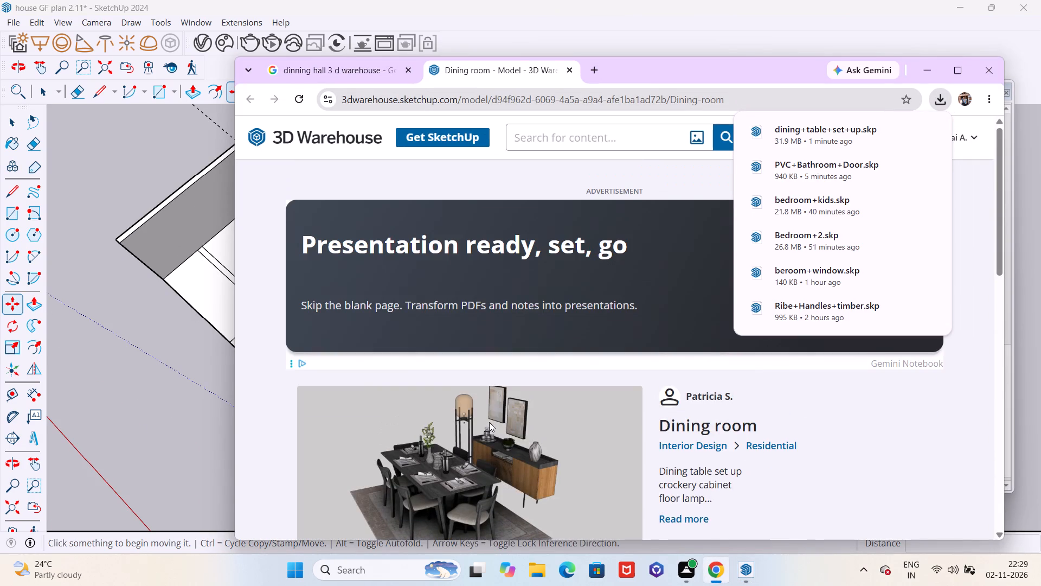
scroll(489, 422, "down", 1, "ctrl")
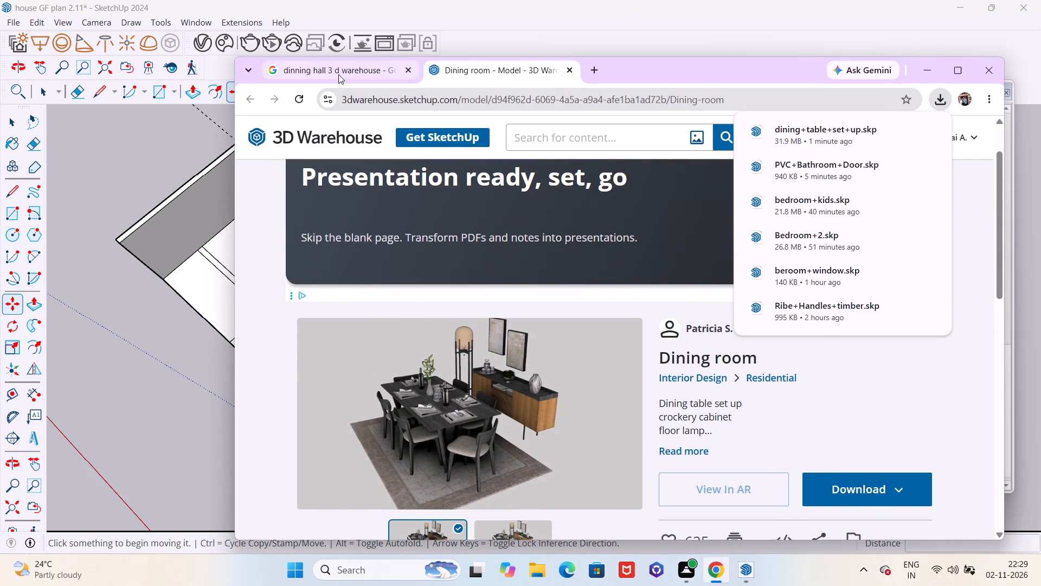
left_click(338, 74, "ctrl")
scroll(471, 319, "down", 3, "ctrl")
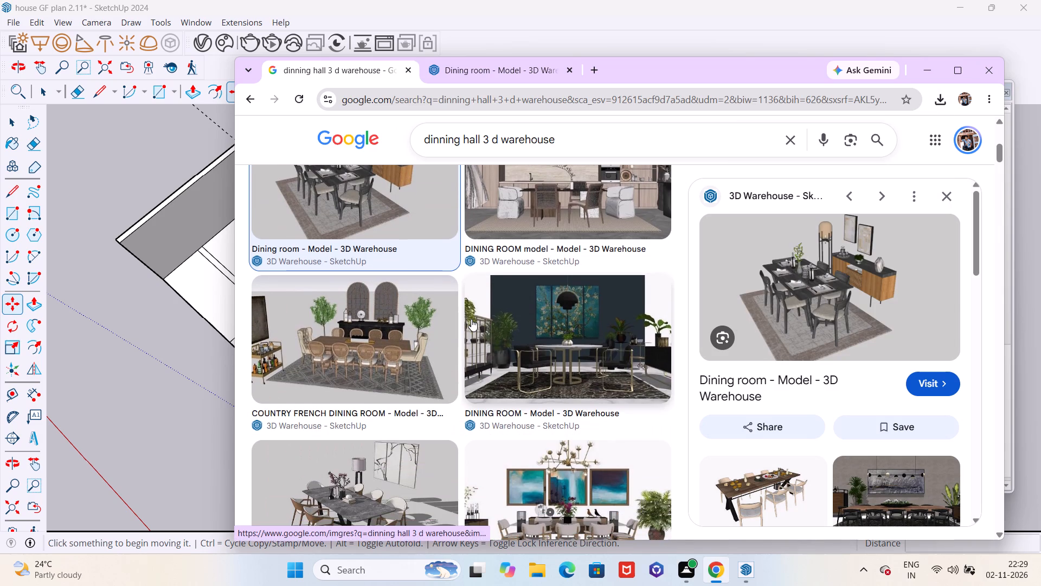
scroll(471, 319, "down", 2, "ctrl")
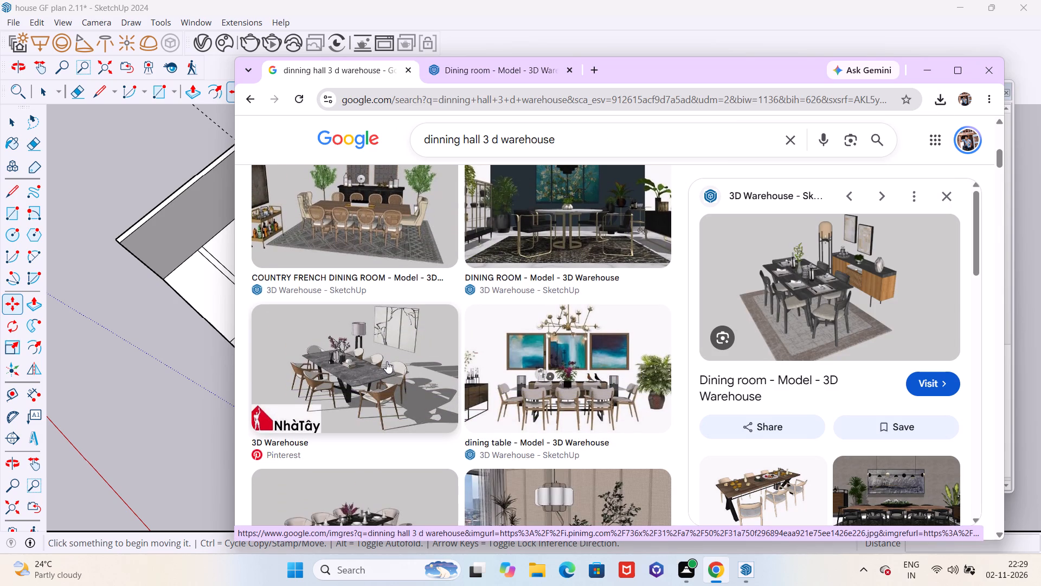
scroll(388, 353, "down", 2, "ctrl")
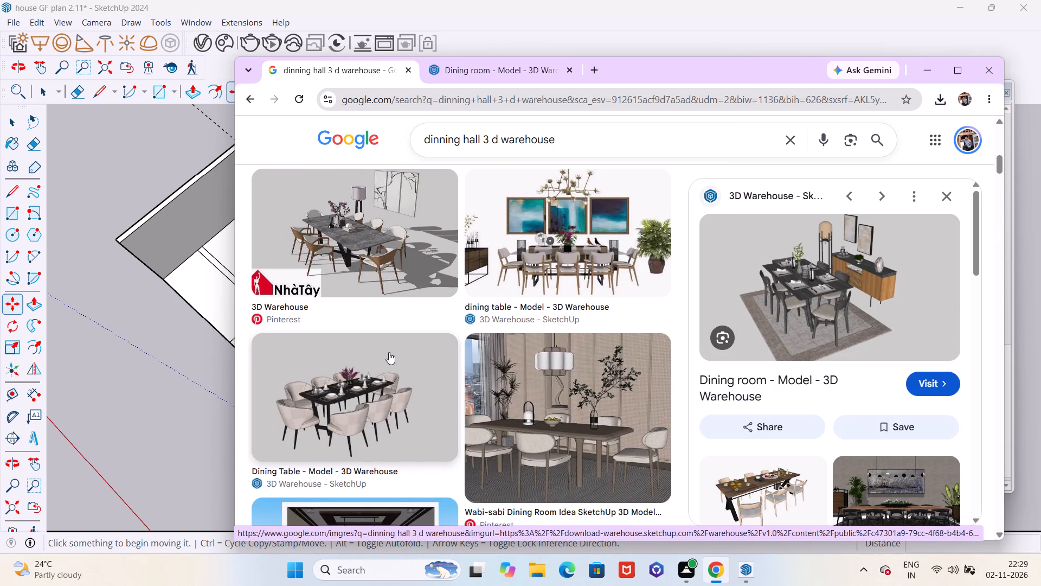
scroll(389, 352, "down", 1, "ctrl")
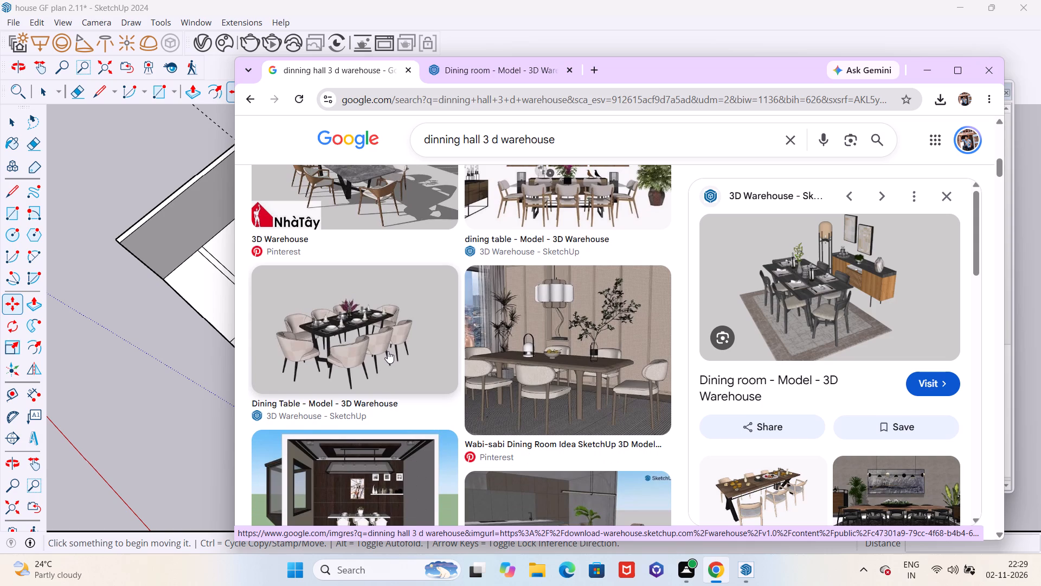
scroll(388, 351, "down", 2, "ctrl")
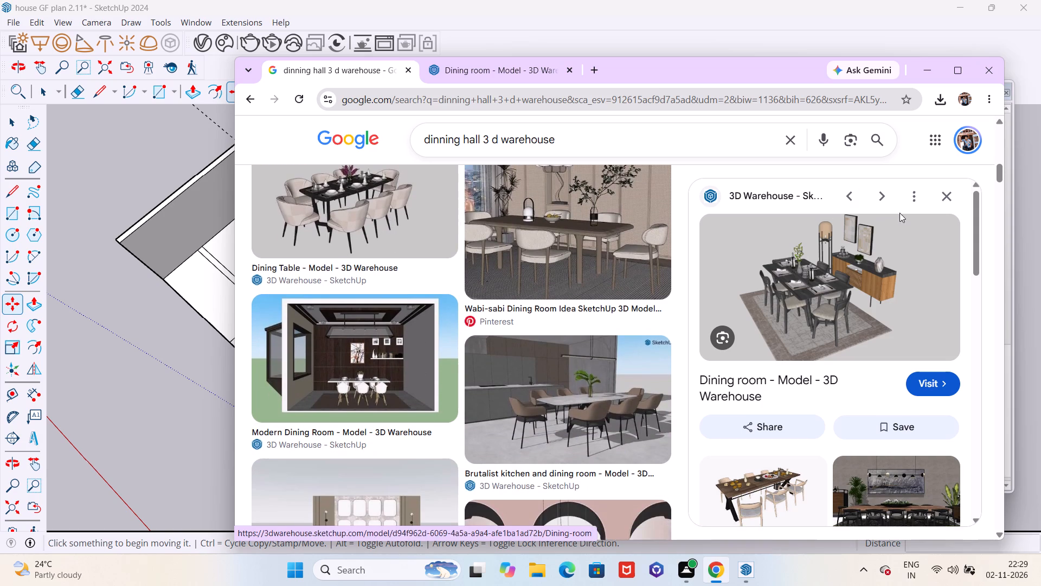
left_click(943, 193, "ctrl")
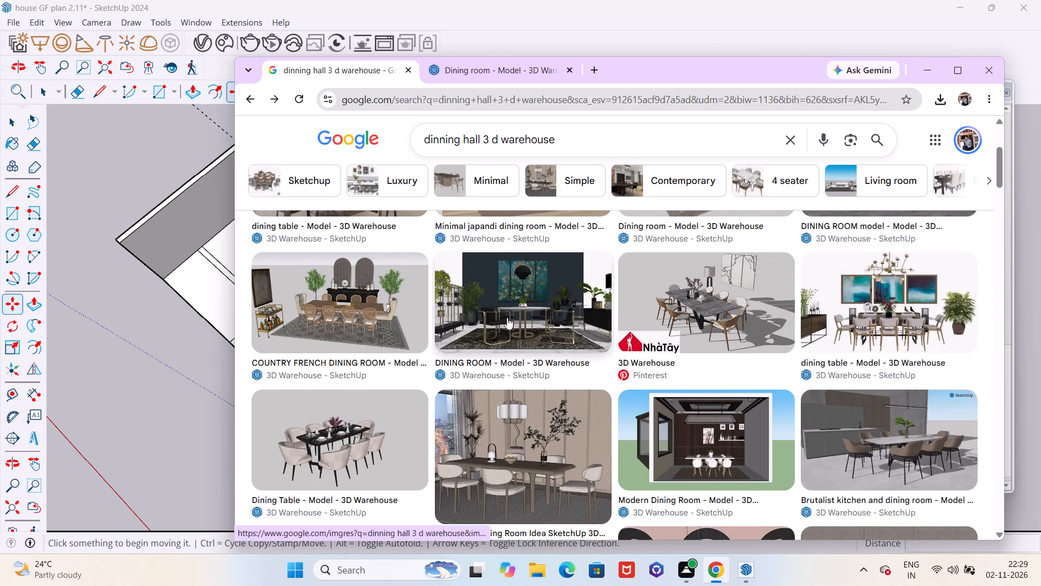
scroll(507, 317, "down", 3, "ctrl")
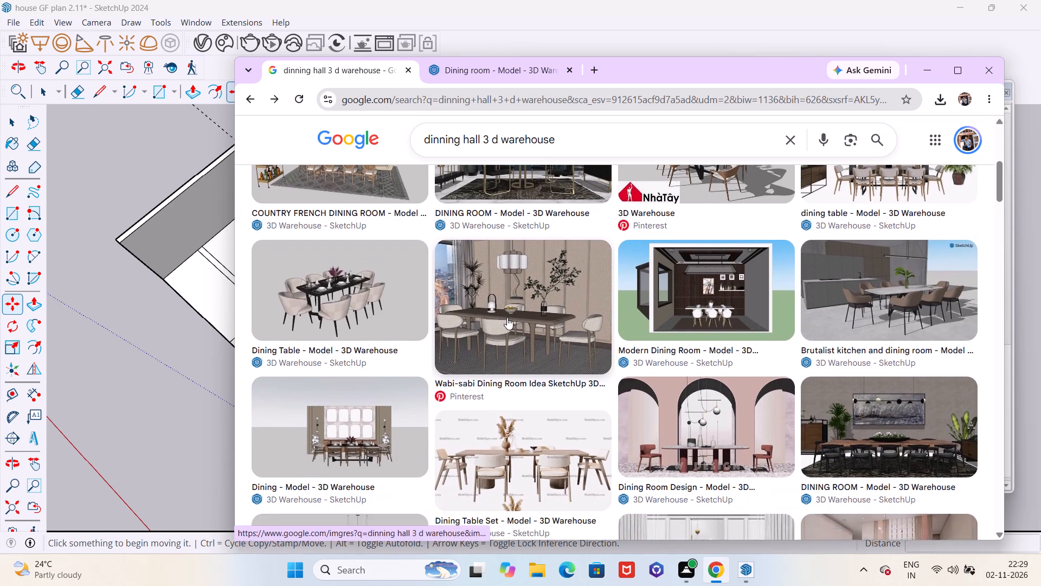
scroll(507, 317, "down", 1, "ctrl")
scroll(356, 335, "up", 4, "ctrl")
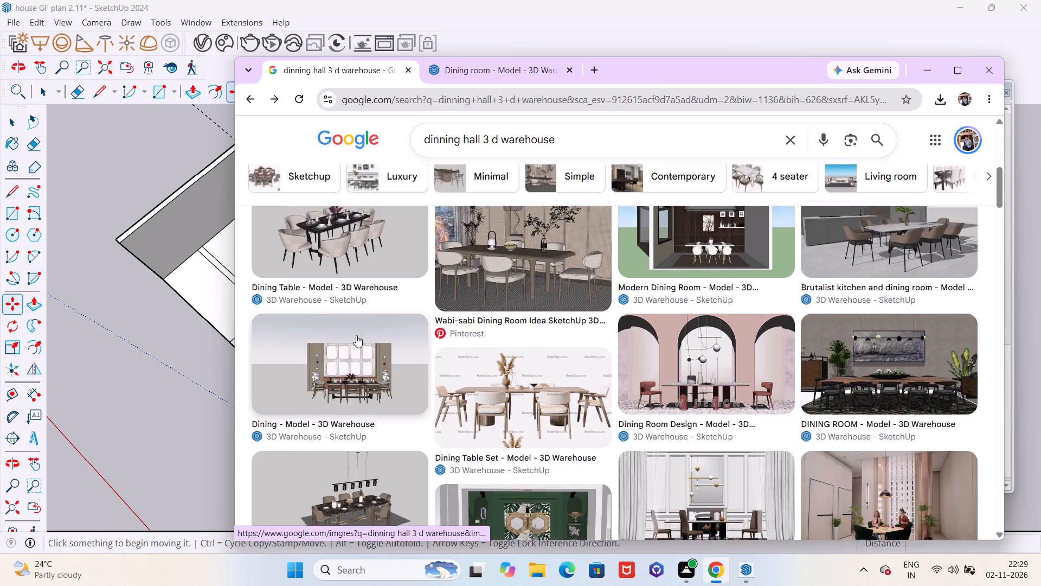
scroll(356, 335, "down", 2, "ctrl")
Preview the "Dining" 3D Warehouse result and examine the dining models listed further down, closing the preview at the end.
left_click(348, 426, "ctrl")
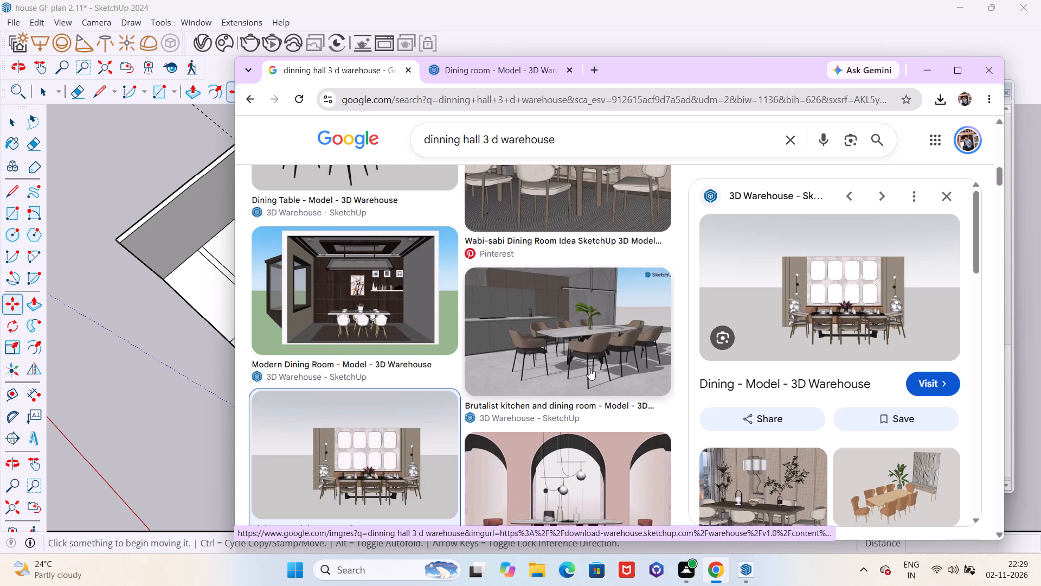
scroll(576, 364, "down", 5, "ctrl")
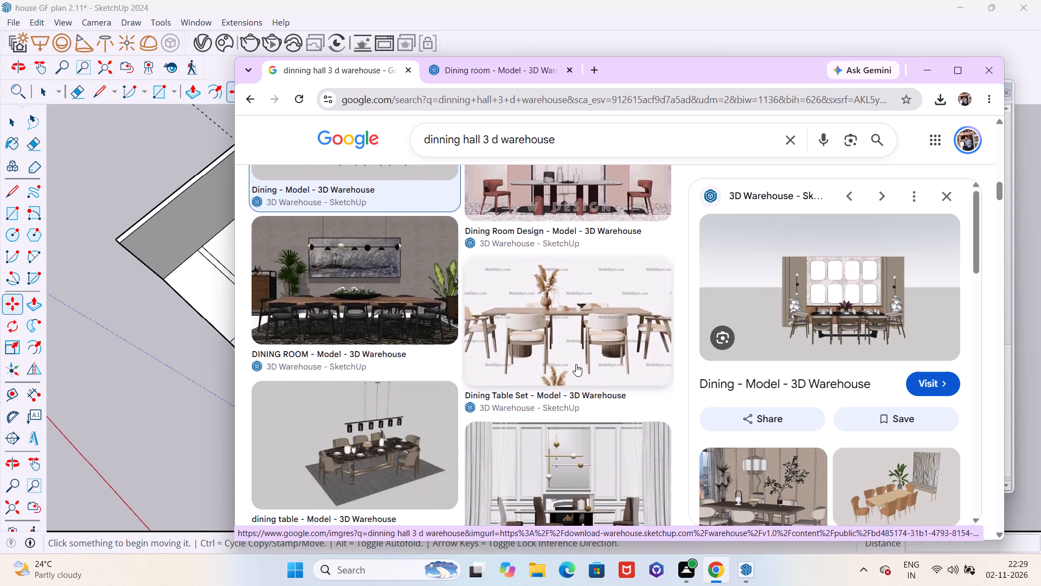
scroll(576, 364, "down", 4, "ctrl")
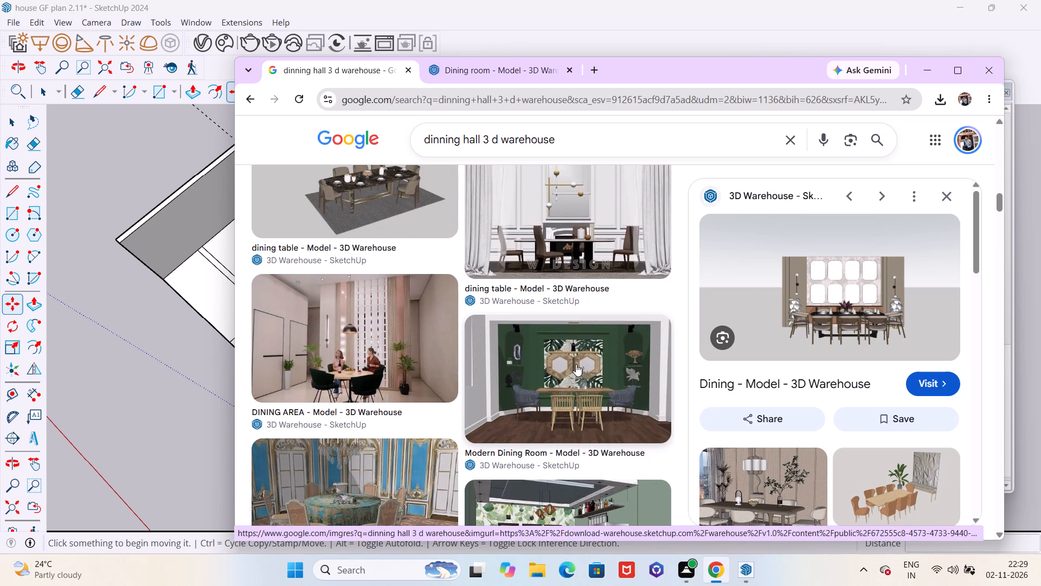
scroll(576, 364, "down", 5, "ctrl")
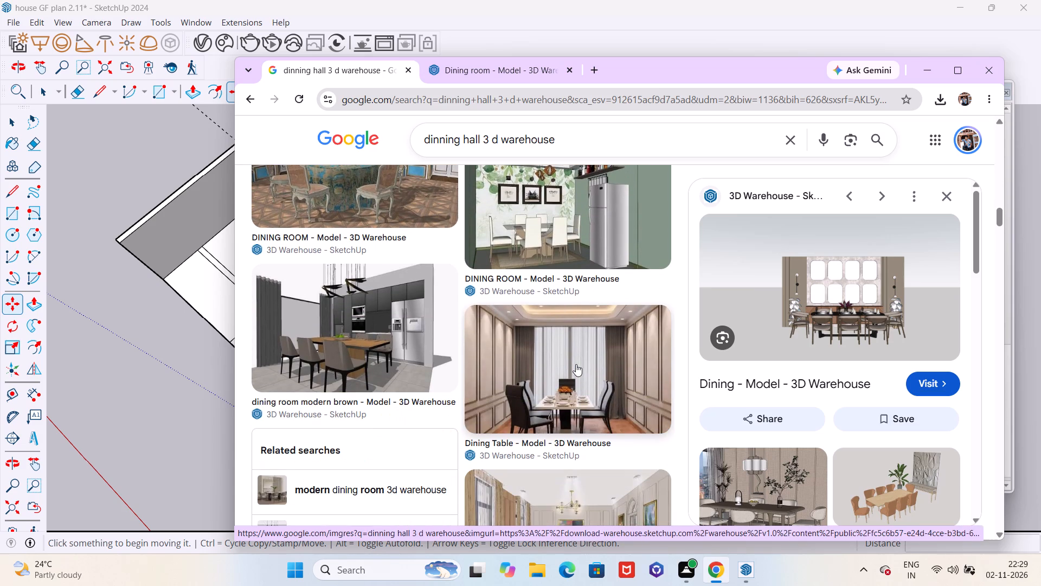
scroll(576, 364, "down", 3, "ctrl")
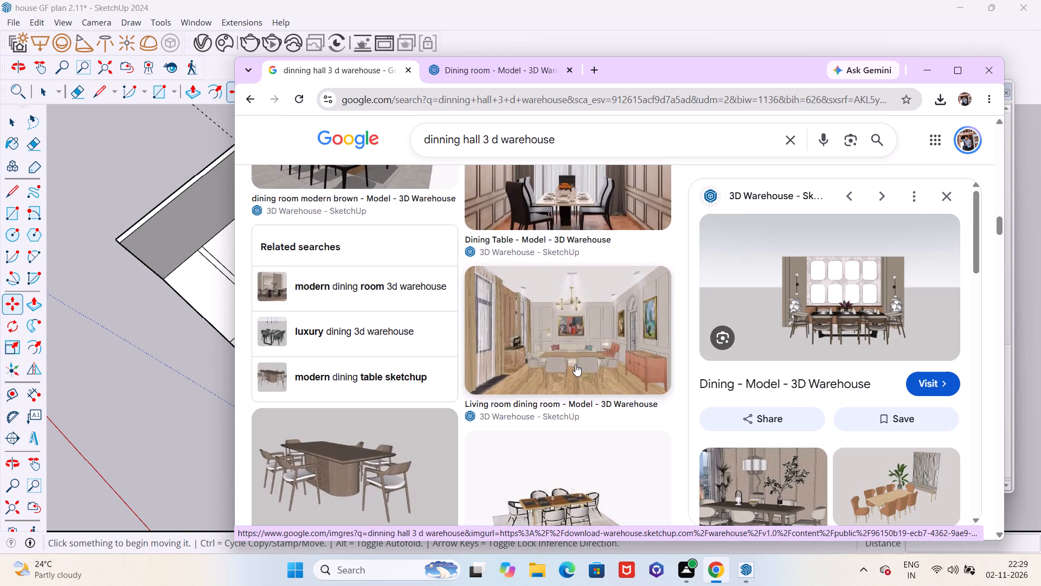
scroll(575, 364, "up", 12, "ctrl")
left_click(944, 247, "ctrl")
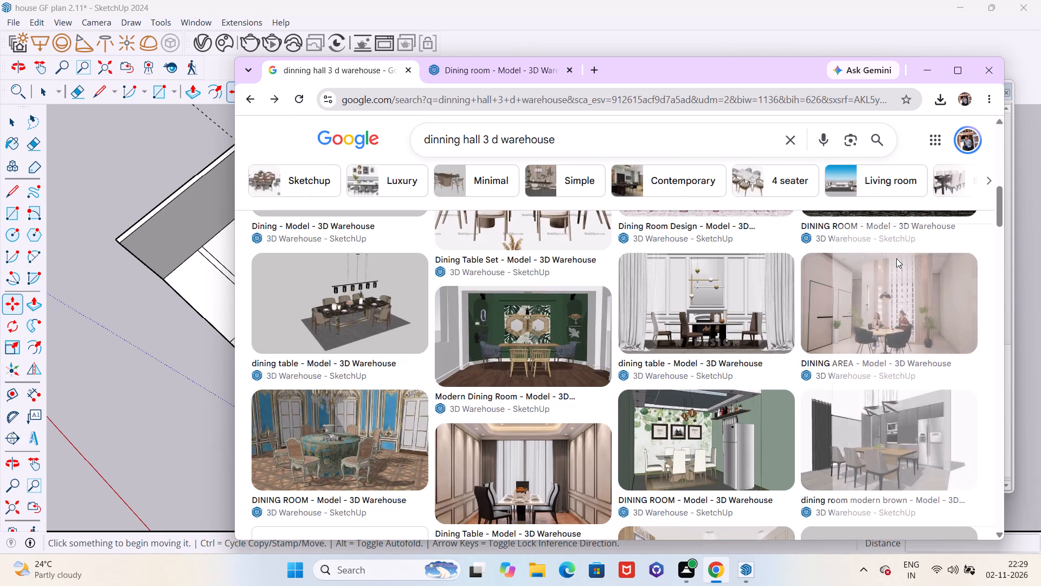
Return to the first image results and preview the NhàTây grey dining table from Pinterest, comparing it with the neighbouring models.
scroll(692, 345, "up", 14, "ctrl")
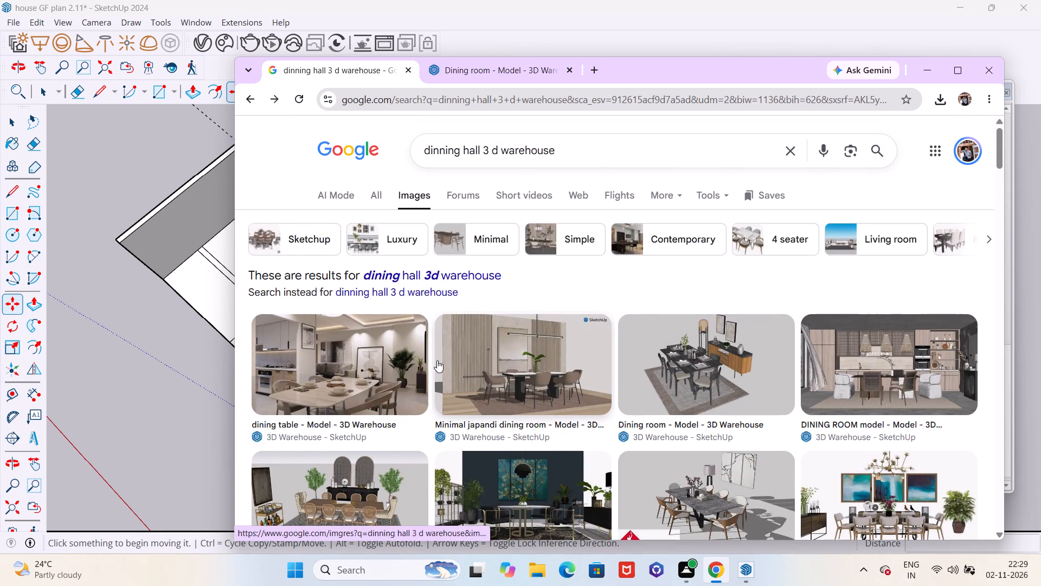
scroll(442, 359, "down", 1, "ctrl")
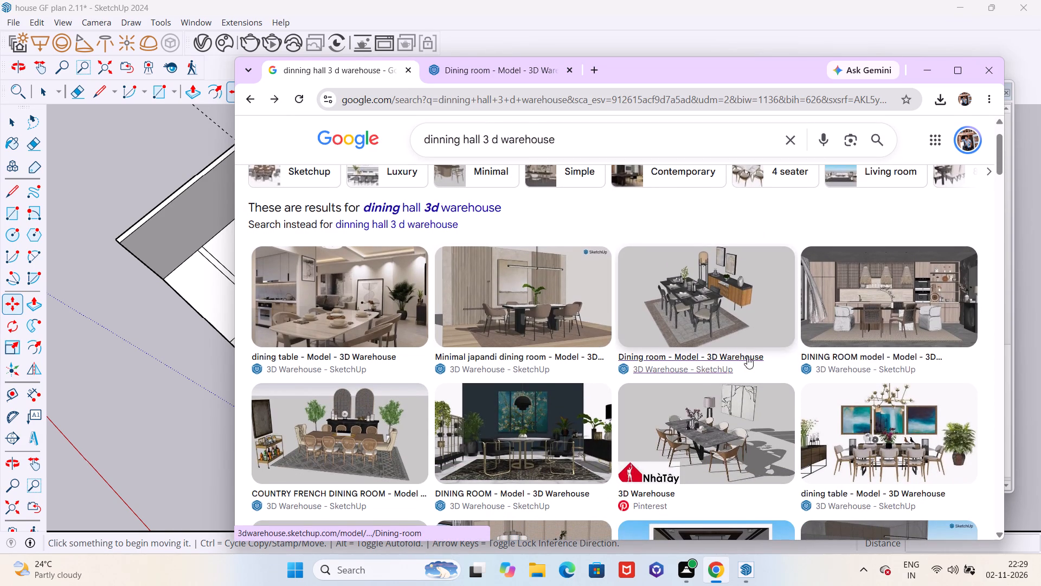
scroll(745, 357, "down", 1, "ctrl")
left_click(742, 359, "ctrl")
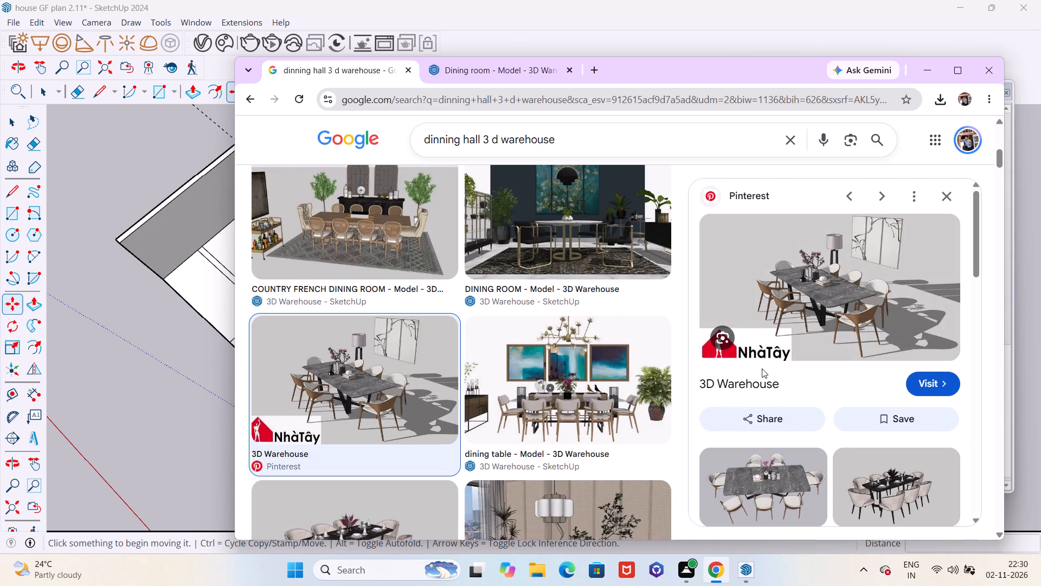
scroll(606, 375, "down", 1, "ctrl")
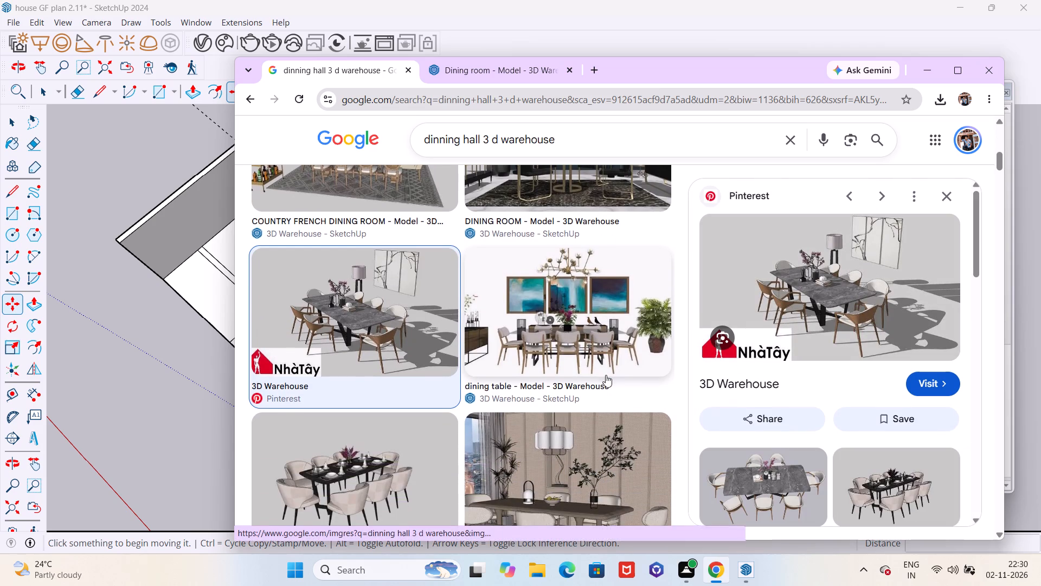
scroll(606, 375, "down", 2, "ctrl")
left_click(937, 196, "ctrl")
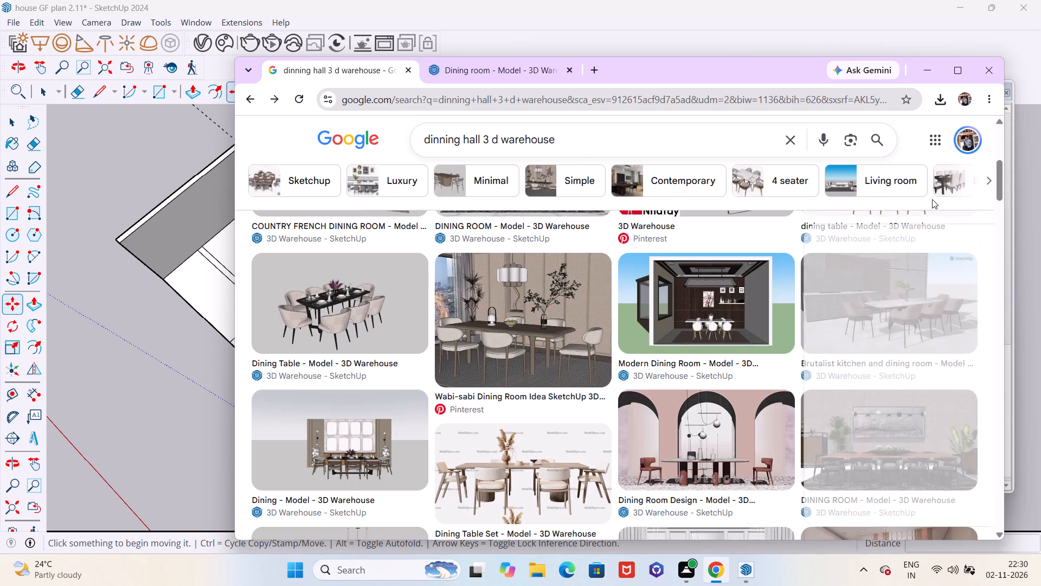
Download the 3D Warehouse "Brutalist kitchen and dining room" model as a SketchUp file, and return to SketchUp.
left_click(896, 323, "ctrl")
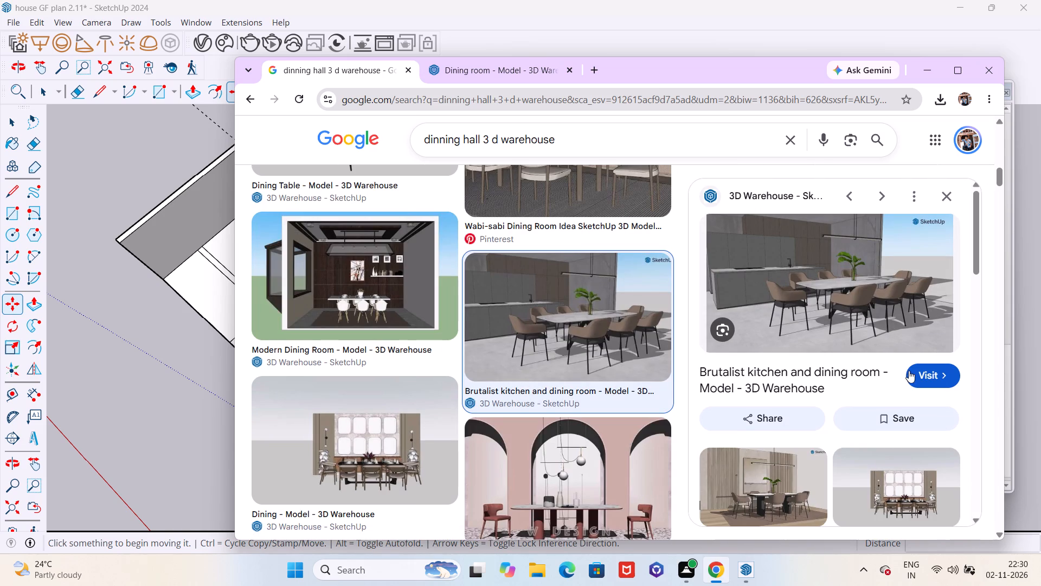
left_click(917, 373, "ctrl")
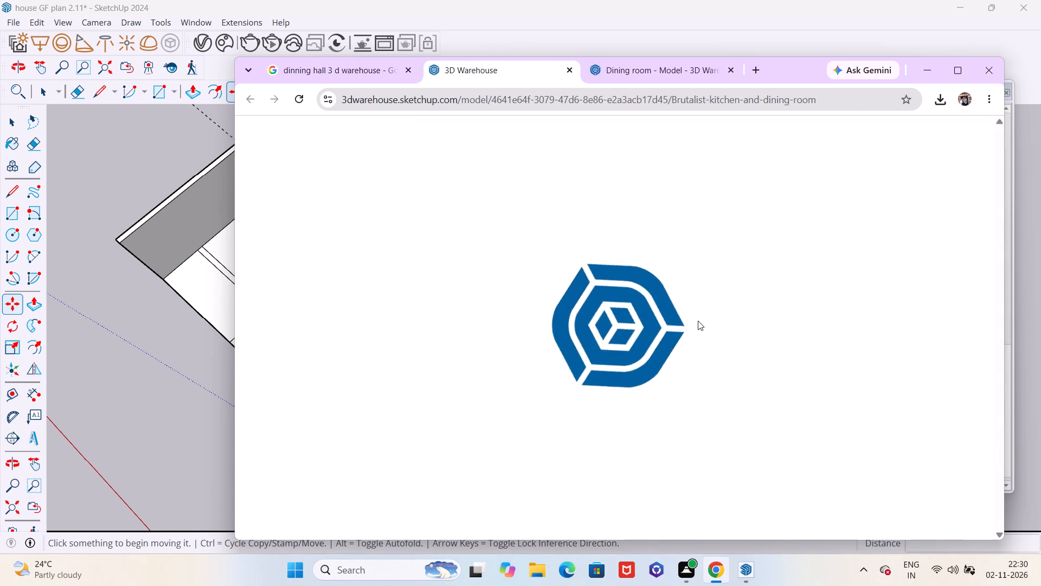
scroll(838, 334, "down", 1, "ctrl")
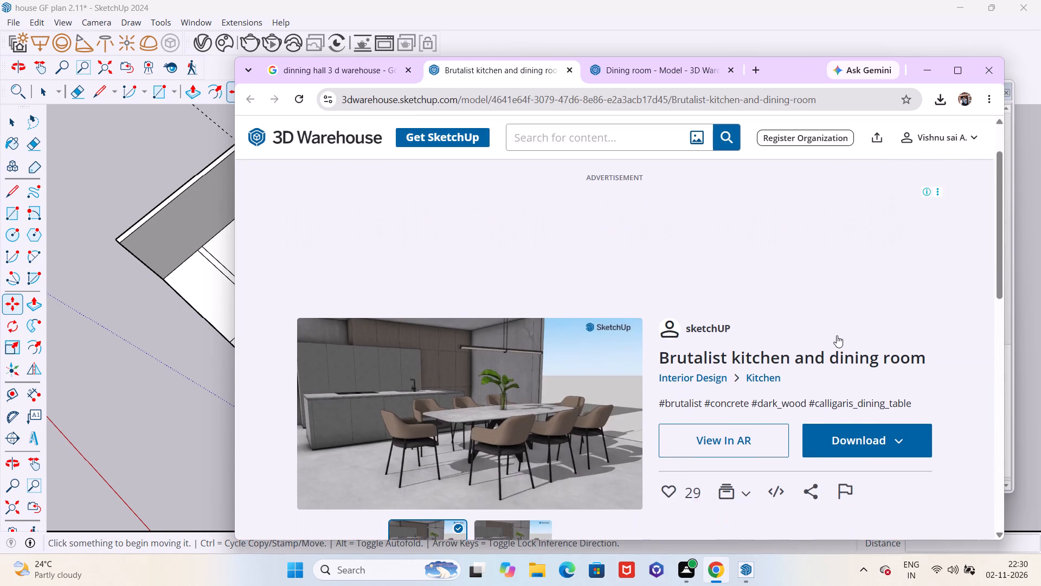
scroll(834, 339, "down", 1, "ctrl")
left_click(846, 367, "ctrl")
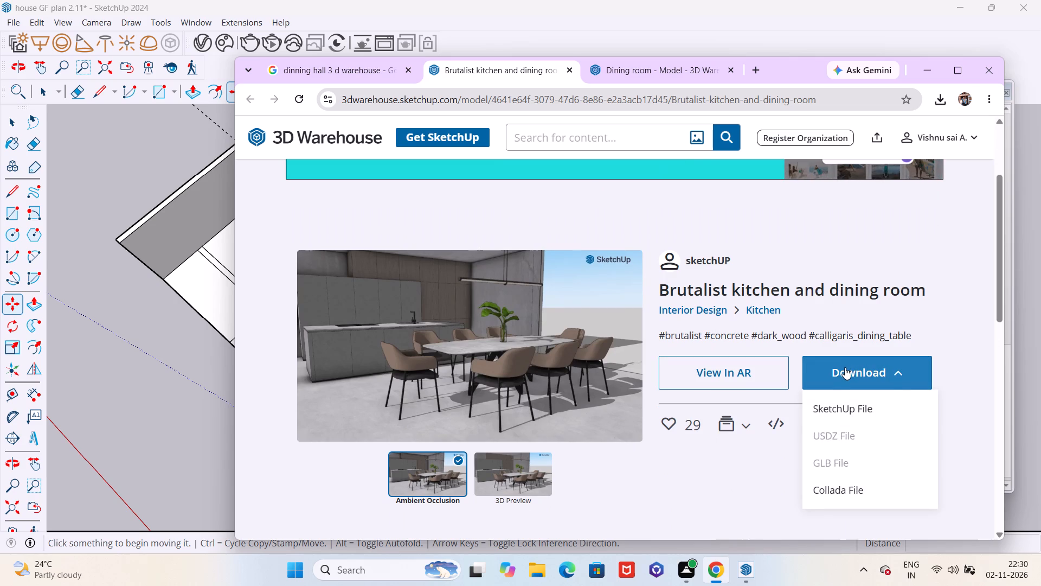
left_click(817, 410, "ctrl")
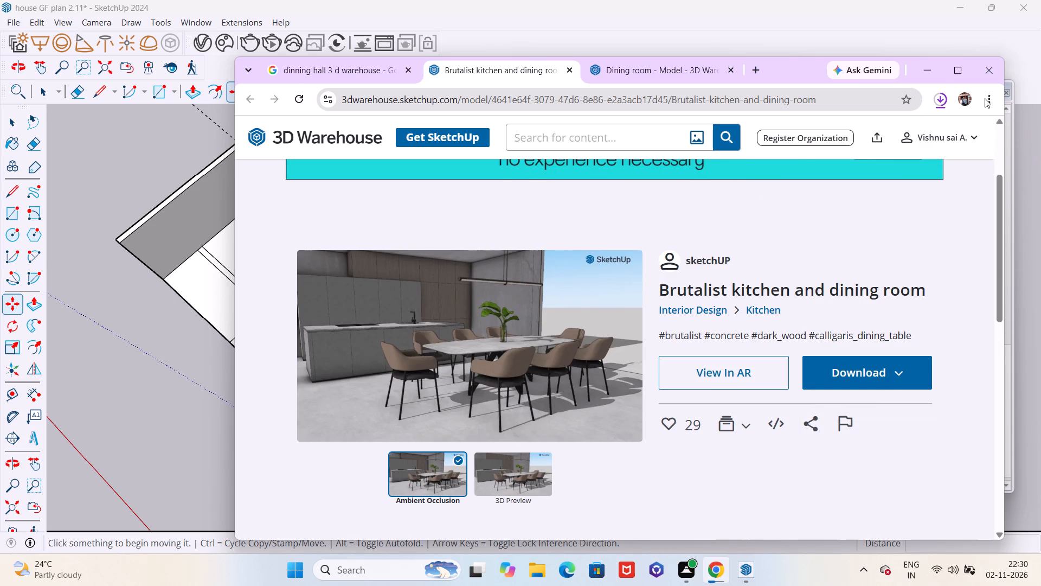
left_click(927, 65, "ctrl")
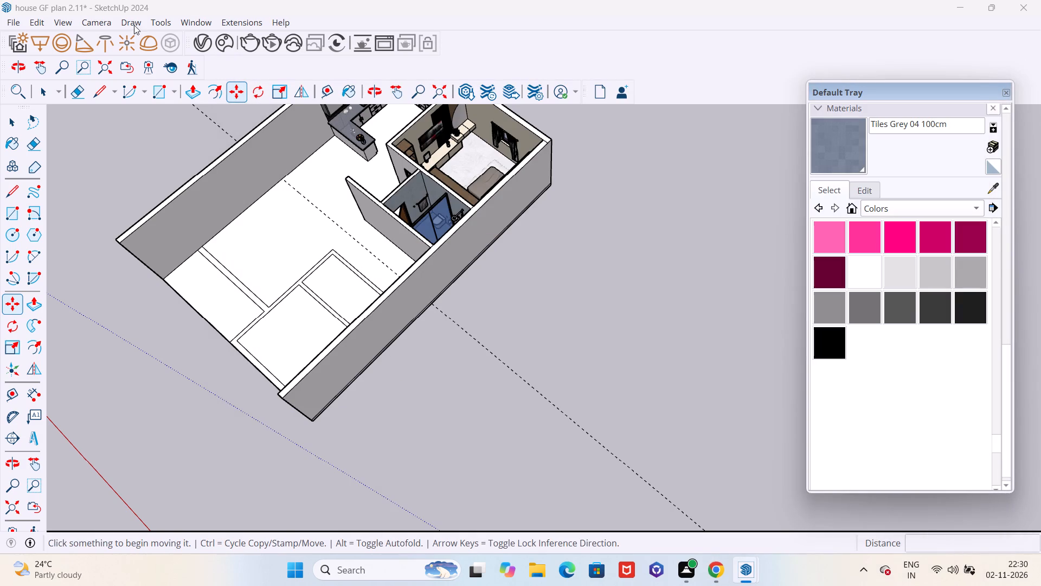
Import the Brutalist modern kitchen and dining room model from Downloads and place it on open ground beside the house.
left_click(8, 21, "ctrl")
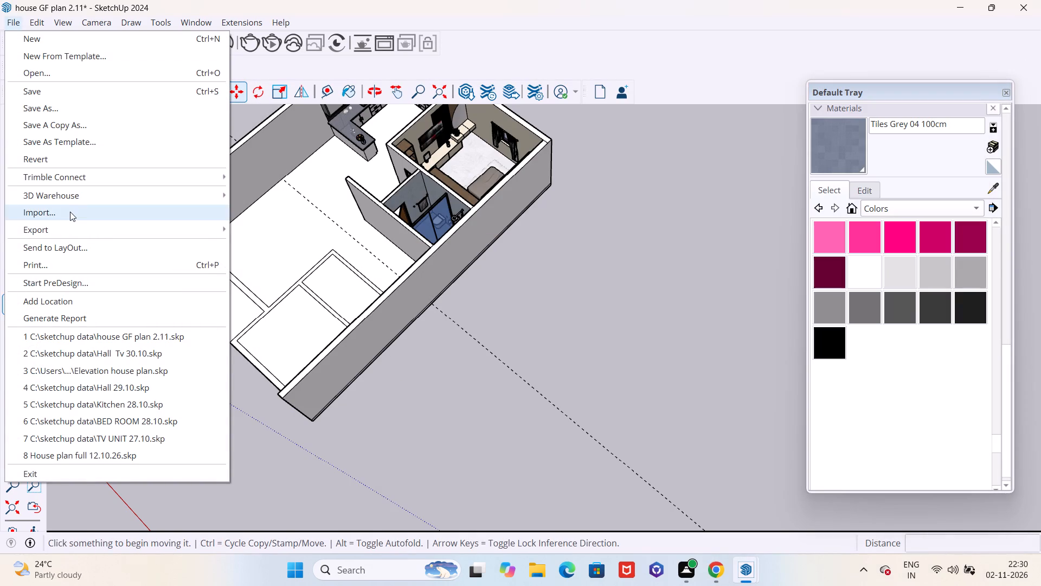
left_click(70, 213, "ctrl")
left_click(138, 143, "ctrl")
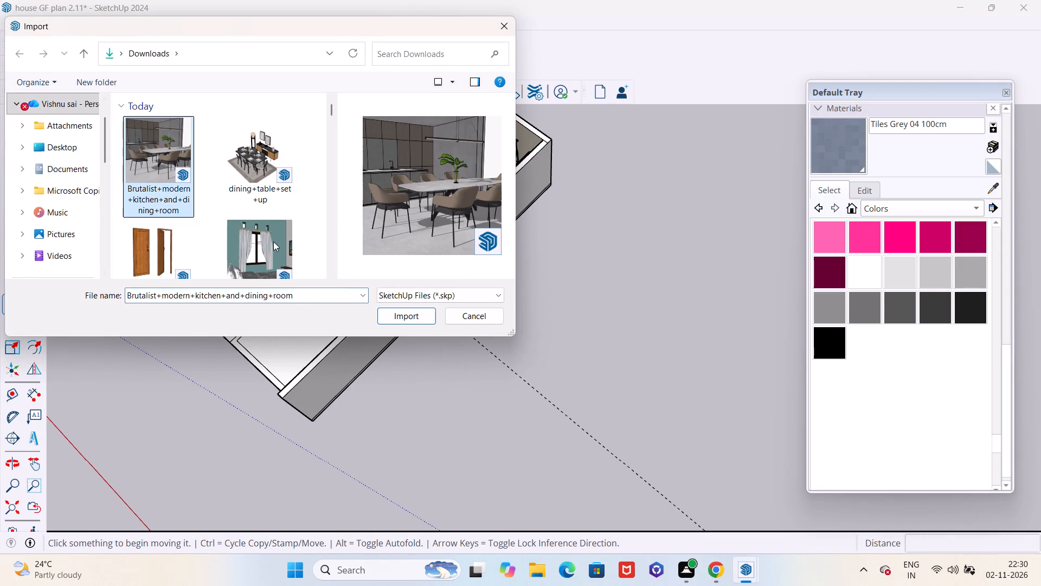
left_click(415, 314, "ctrl")
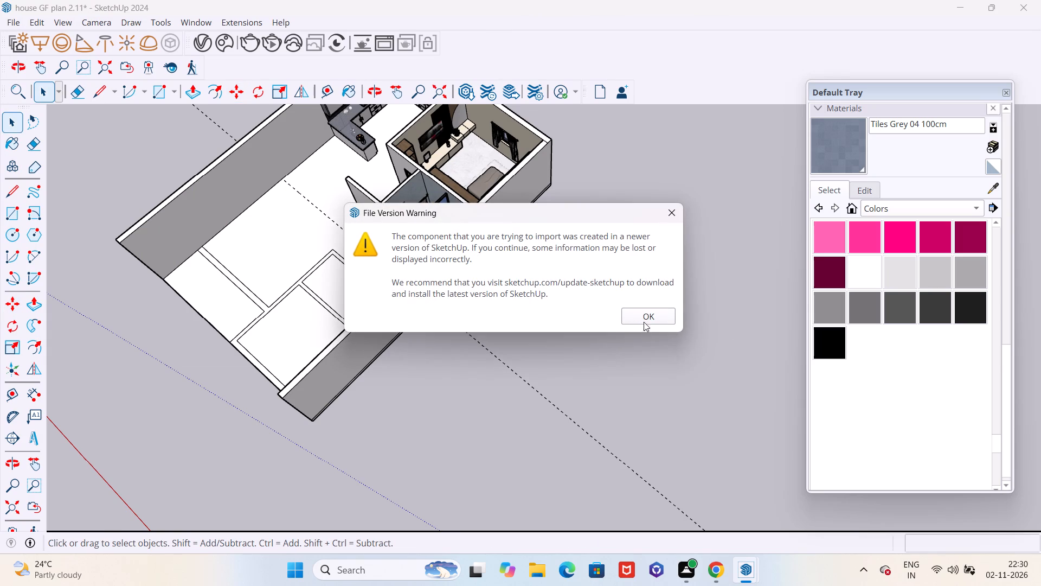
left_click(645, 320, "ctrl")
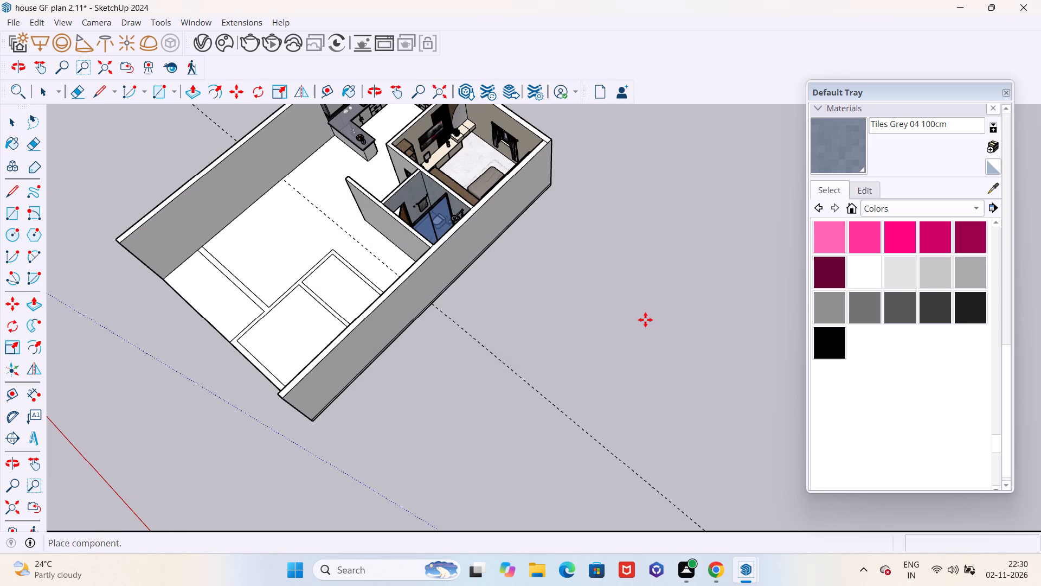
scroll(589, 369, "down", 5, "ctrl")
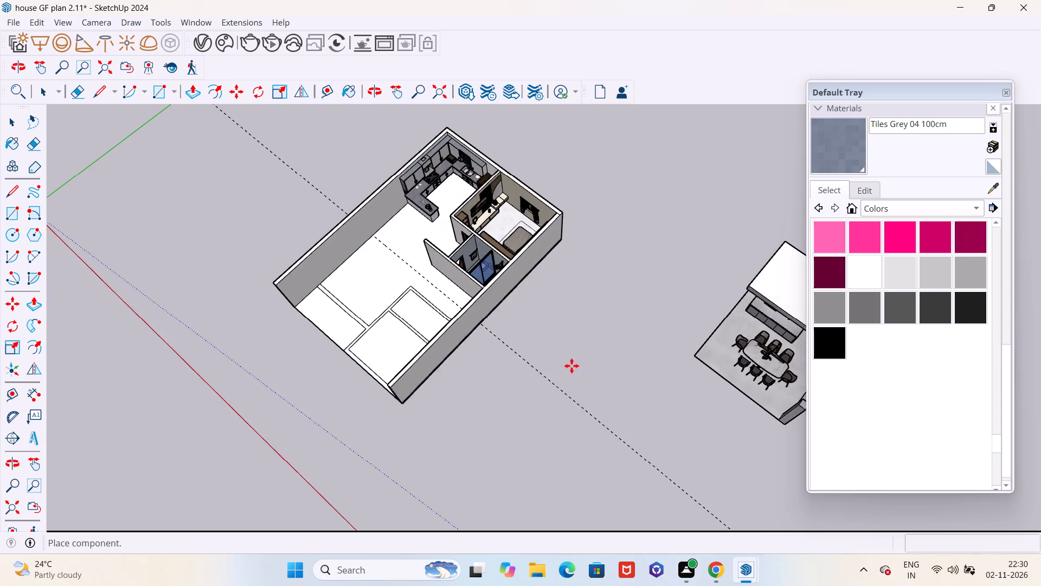
scroll(571, 365, "down", 4, "ctrl")
middle_click_drag(564, 368, 743, 136, "ctrl")
scroll(582, 295, "up", 6, "ctrl")
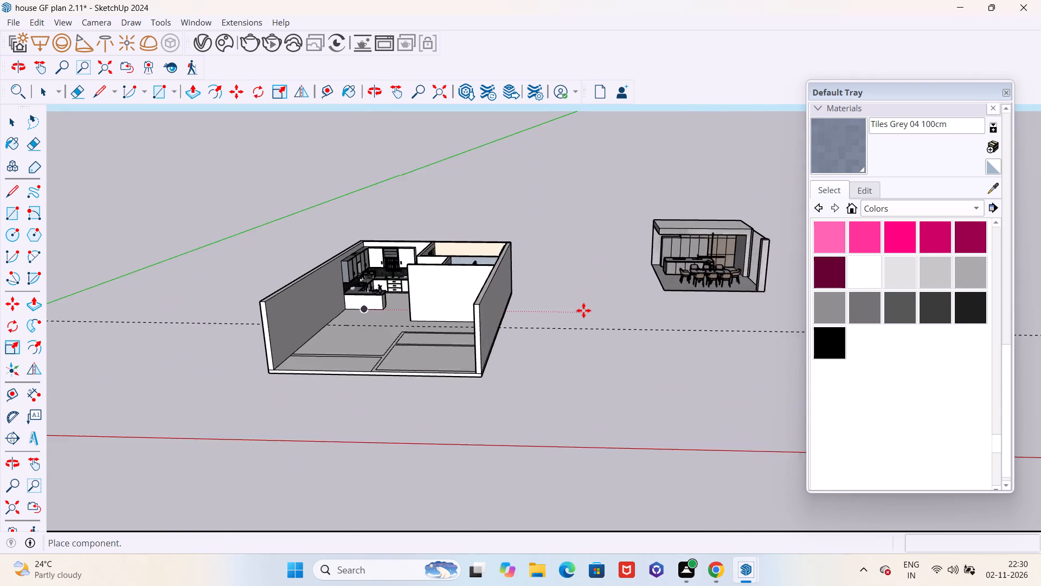
scroll(583, 310, "up", 3, "ctrl")
left_click(574, 318, "ctrl")
scroll(527, 336, "down", 5, "ctrl")
scroll(706, 254, "up", 2, "ctrl")
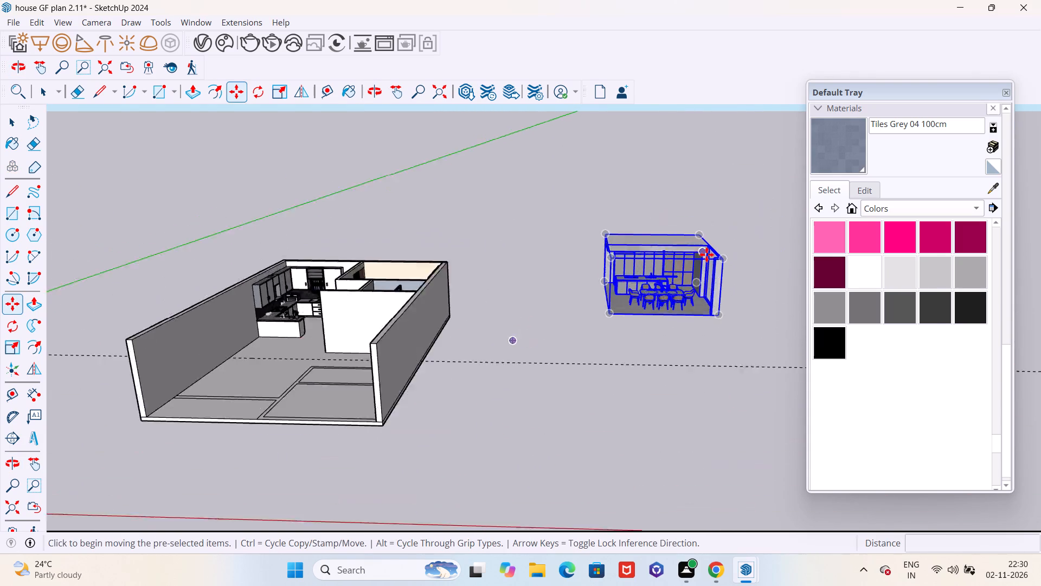
scroll(706, 254, "up", 14, "ctrl")
key("space")
scroll(595, 319, "down", 4, "ctrl")
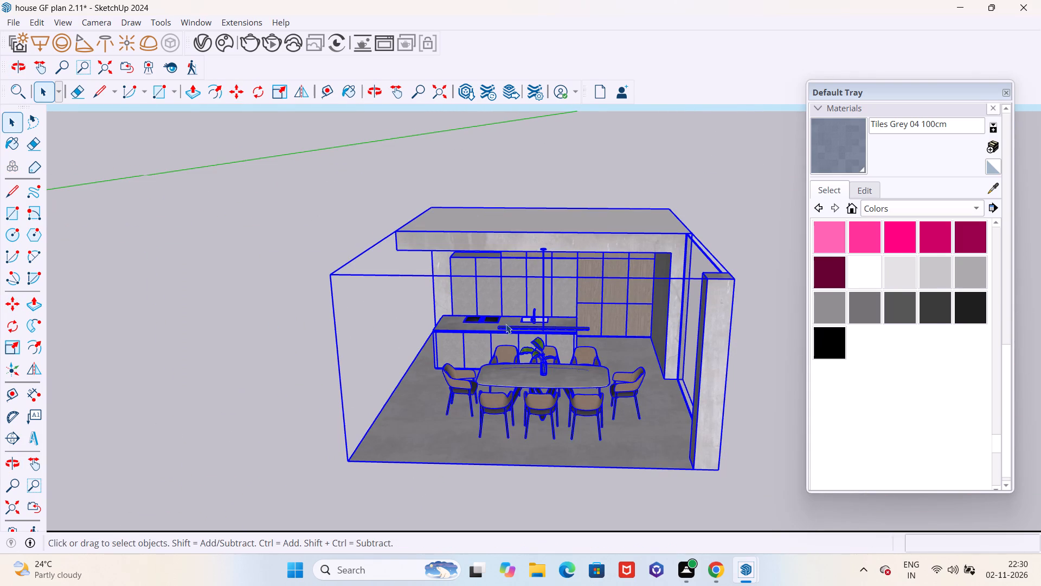
left_click(271, 280, "ctrl")
Examine the imported model's dining table, chairs and kitchen from several sides.
scroll(430, 333, "down", 3, "ctrl")
middle_click_drag(445, 335, 492, 313, "ctrl")
scroll(523, 381, "up", 3, "ctrl")
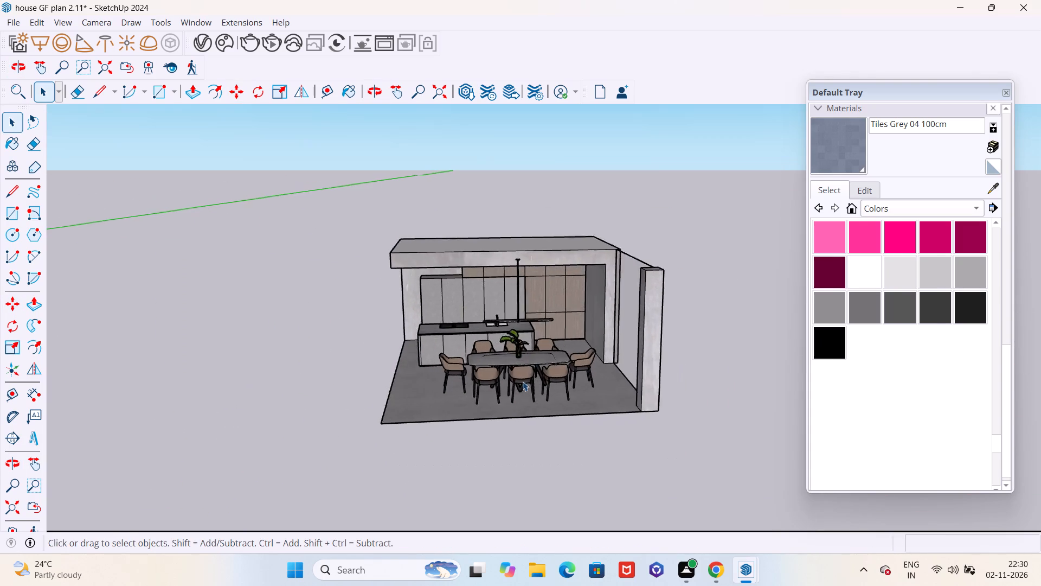
scroll(523, 381, "up", 8, "ctrl")
scroll(527, 368, "down", 4, "ctrl")
middle_click_drag(504, 362, 971, 382, "ctrl")
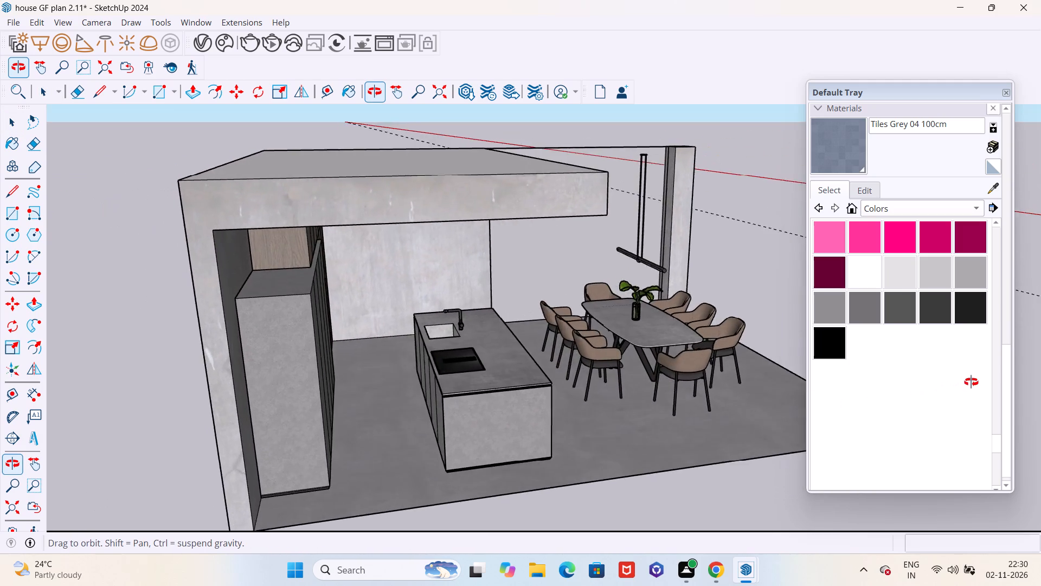
middle_click_drag(971, 382, 492, 439, "ctrl")
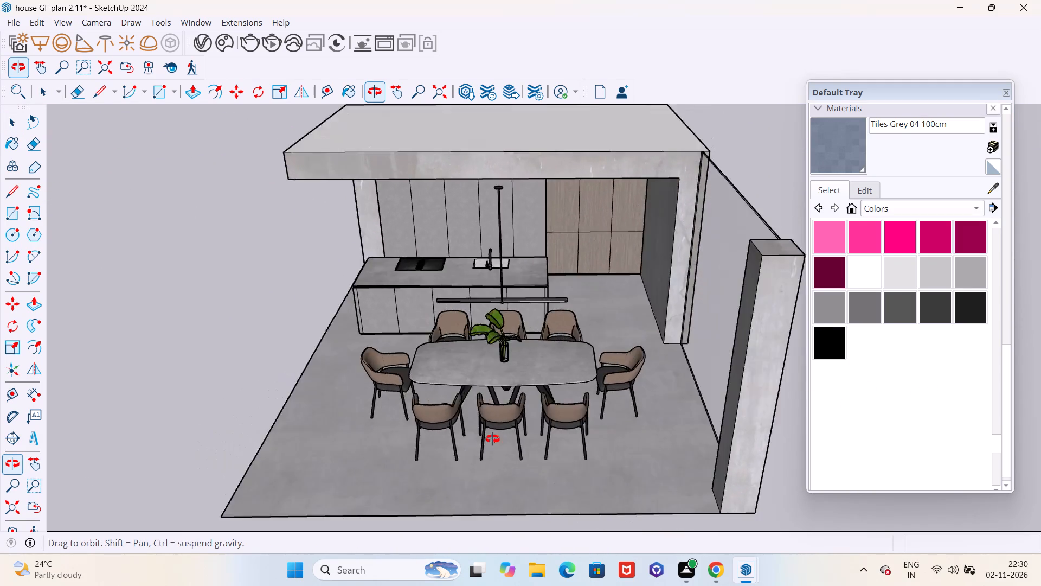
middle_click_drag(492, 439, 560, 440, "ctrl")
Inside the imported model, move the dining table, eight chairs and plant vase about 69' 6" onto the house floor in front of the kitchen counter.
left_click(562, 379, "ctrl")
scroll(538, 375, "down", 5, "ctrl")
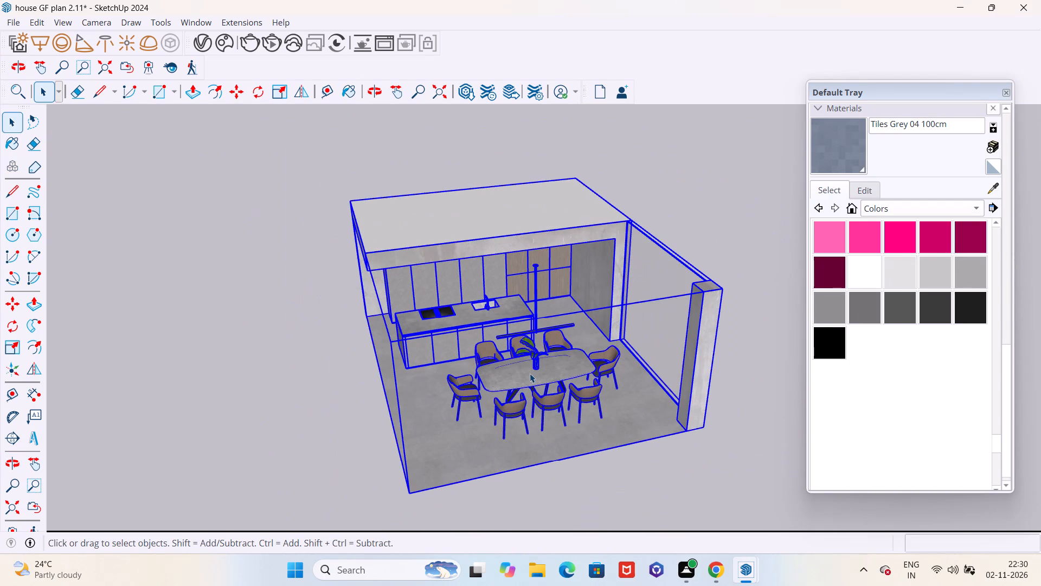
double_click(529, 376, "ctrl")
left_click(529, 376, "ctrl")
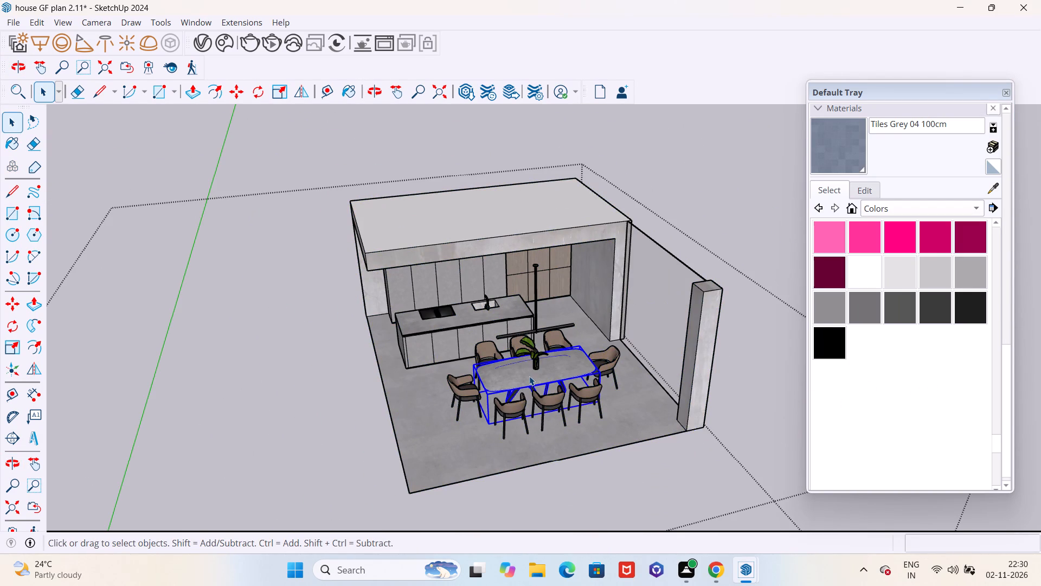
scroll(525, 379, "up", 6, "ctrl")
scroll(466, 404, "up", 4, "ctrl")
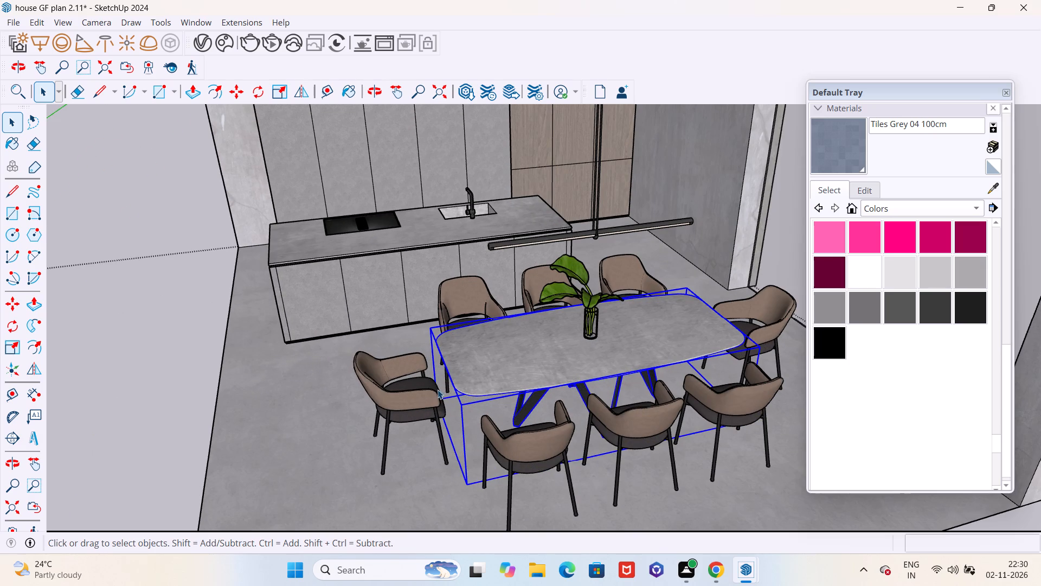
left_click(421, 399, "shift")
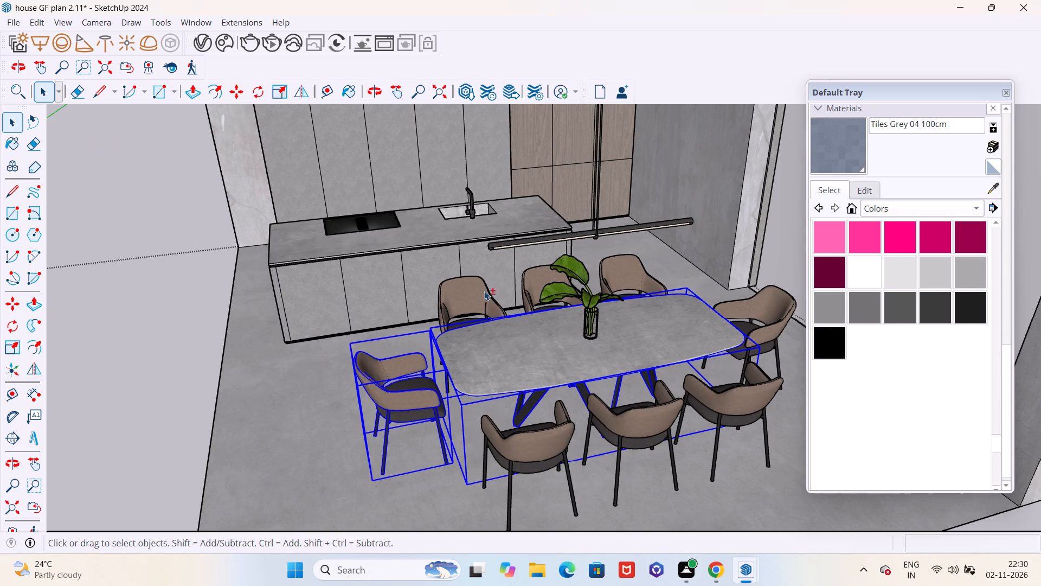
left_click(470, 292, "shift")
left_click(526, 283, "shift")
left_click(626, 272, "shift")
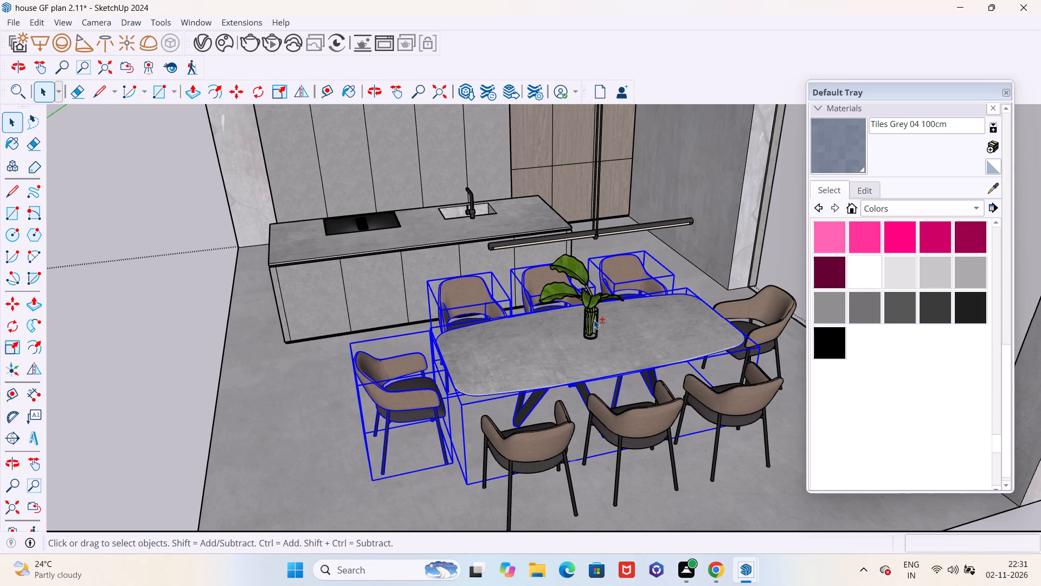
left_click(594, 320, "shift")
left_click(758, 317, "shift")
left_click(759, 386, "shift")
left_click(656, 413, "shift")
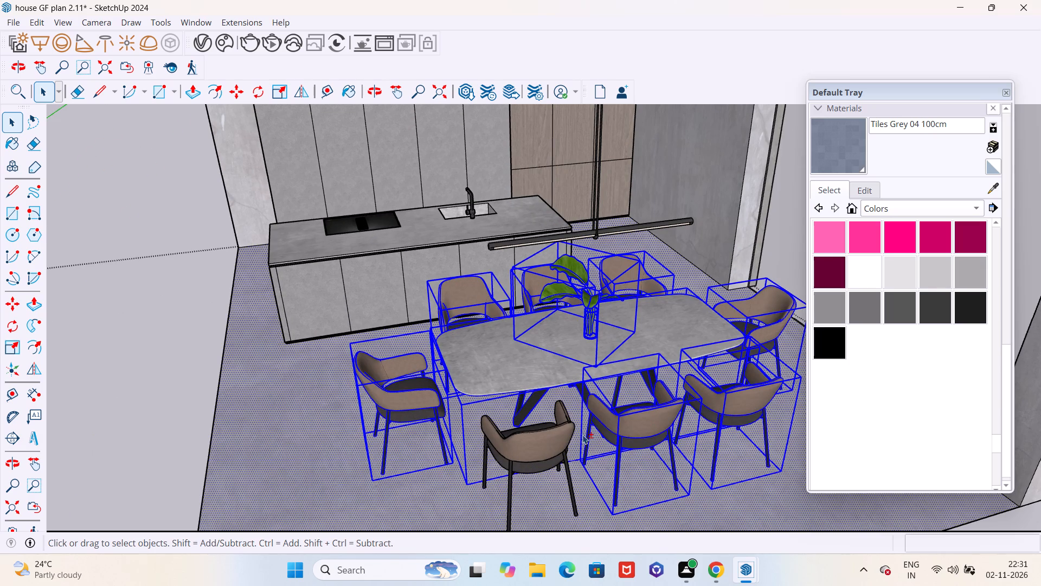
left_click(552, 438, "shift")
left_click(313, 412, "shift")
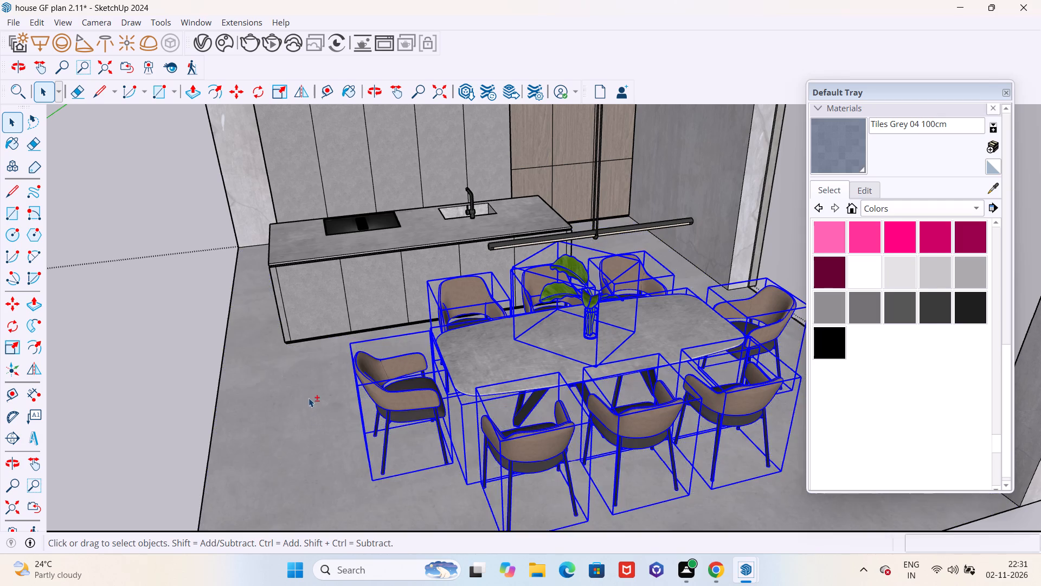
scroll(305, 384, "down", 4)
scroll(433, 348, "down", 4)
key("m")
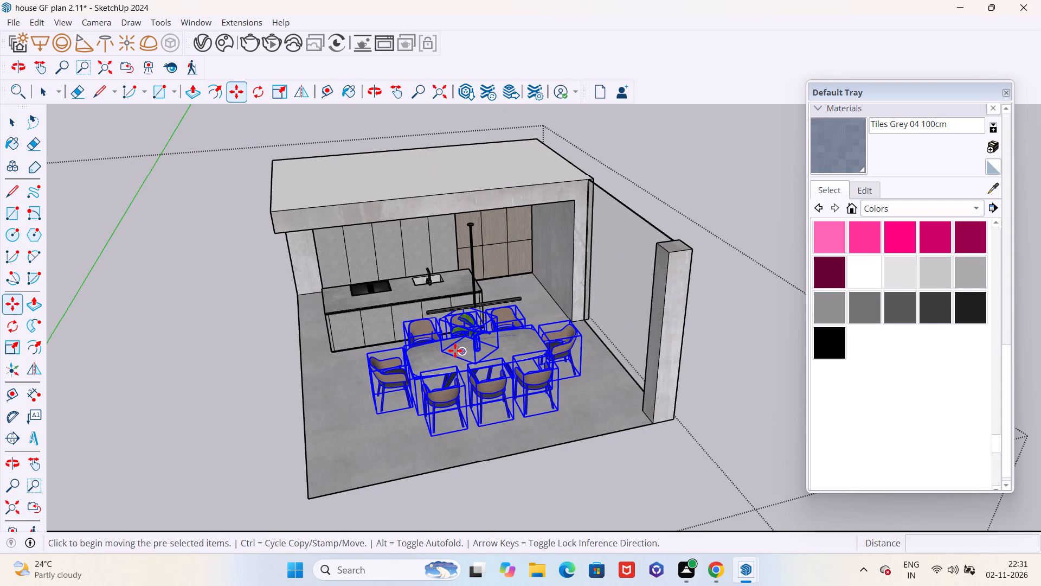
scroll(455, 351, "down", 8)
scroll(439, 404, "up", 2)
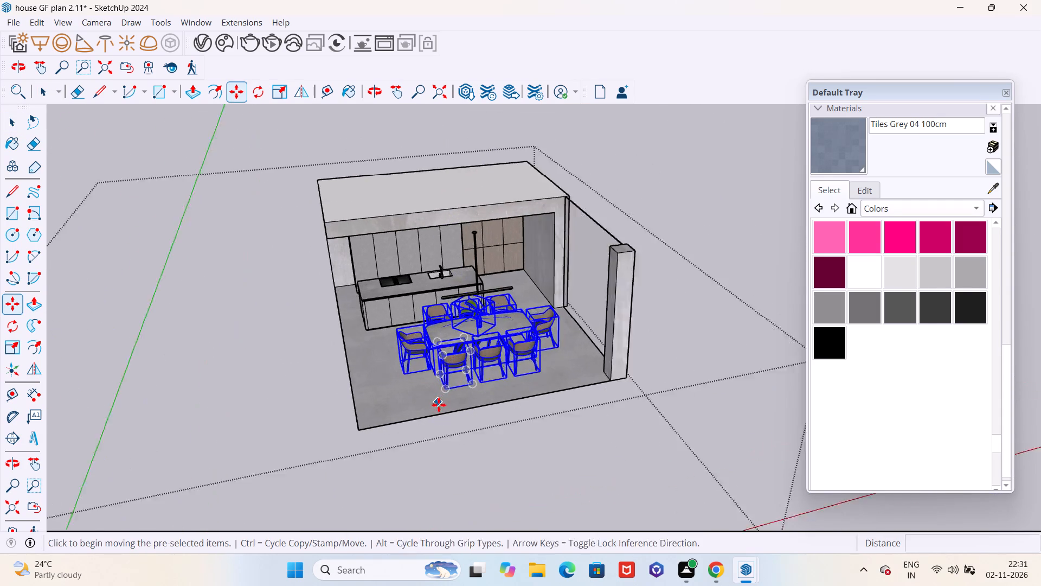
scroll(439, 405, "up", 9)
scroll(446, 389, "up", 13)
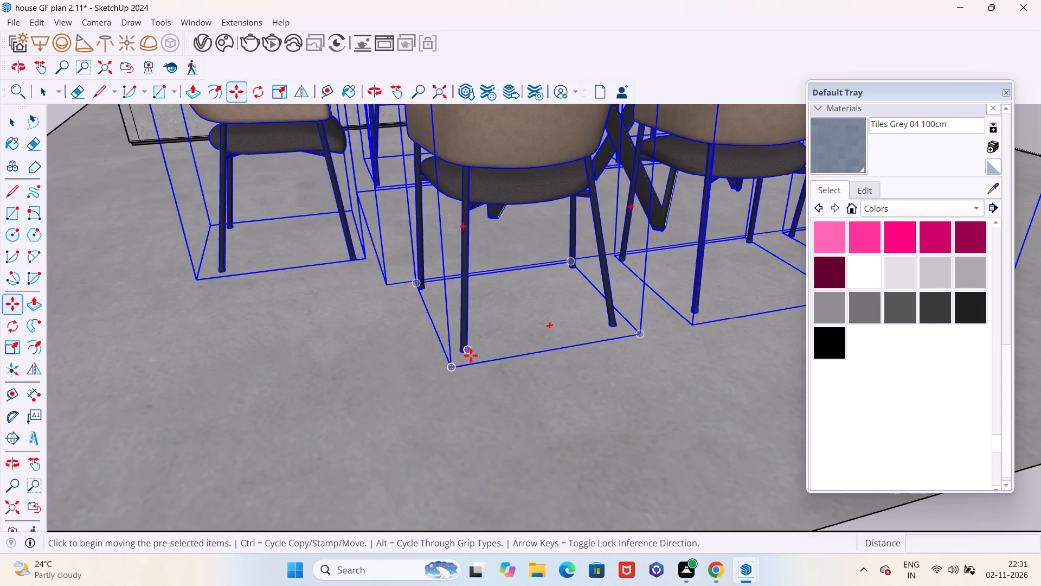
left_click(471, 355)
scroll(509, 358, "down", 20)
scroll(509, 358, "down", 14)
scroll(522, 358, "up", 1)
scroll(522, 358, "down", 4)
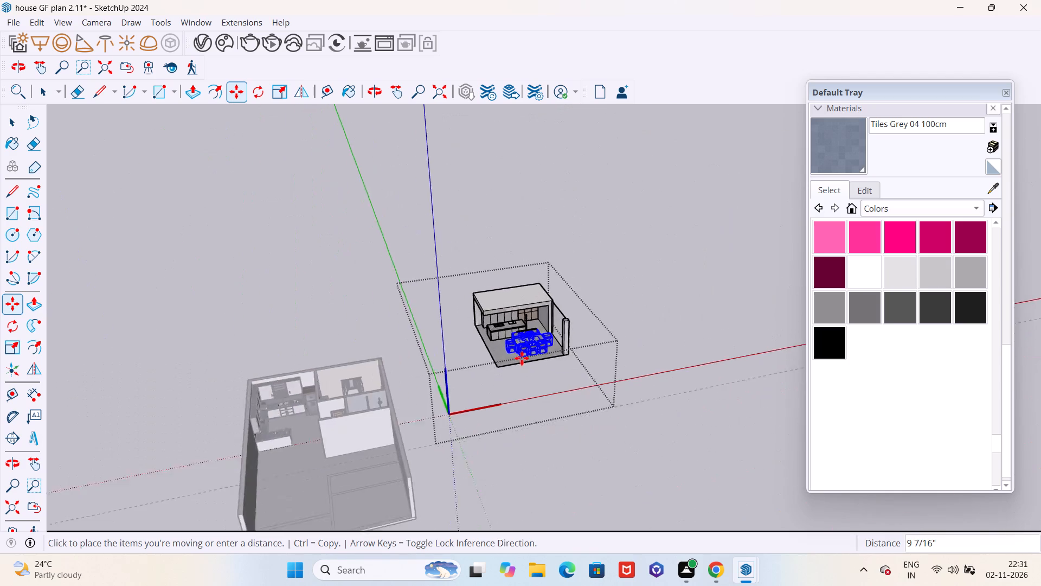
scroll(522, 358, "down", 2)
scroll(355, 444, "up", 18)
scroll(379, 428, "up", 5)
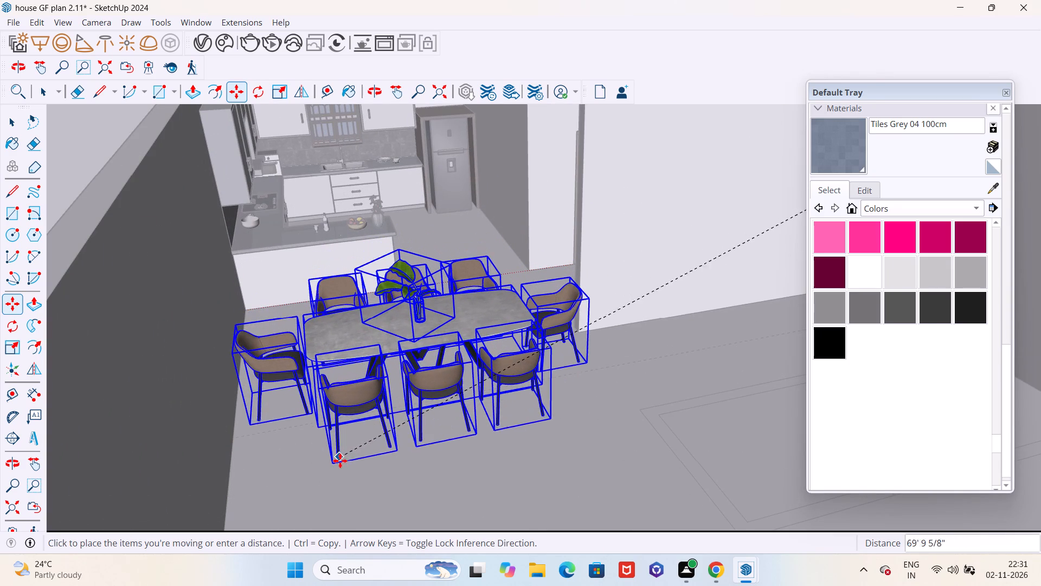
left_click(335, 444)
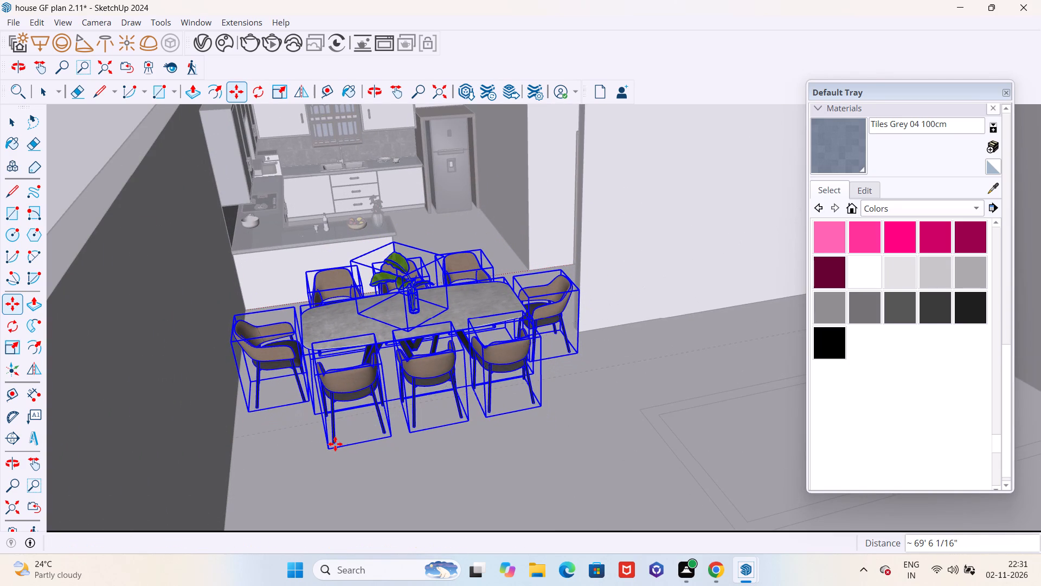
Delete the imported model's leftover room shell, kitchen units and pendant light, and finish editing the component.
scroll(311, 459, "down", 12)
middle_click_drag(426, 437, 325, 503)
scroll(315, 493, "down", 6)
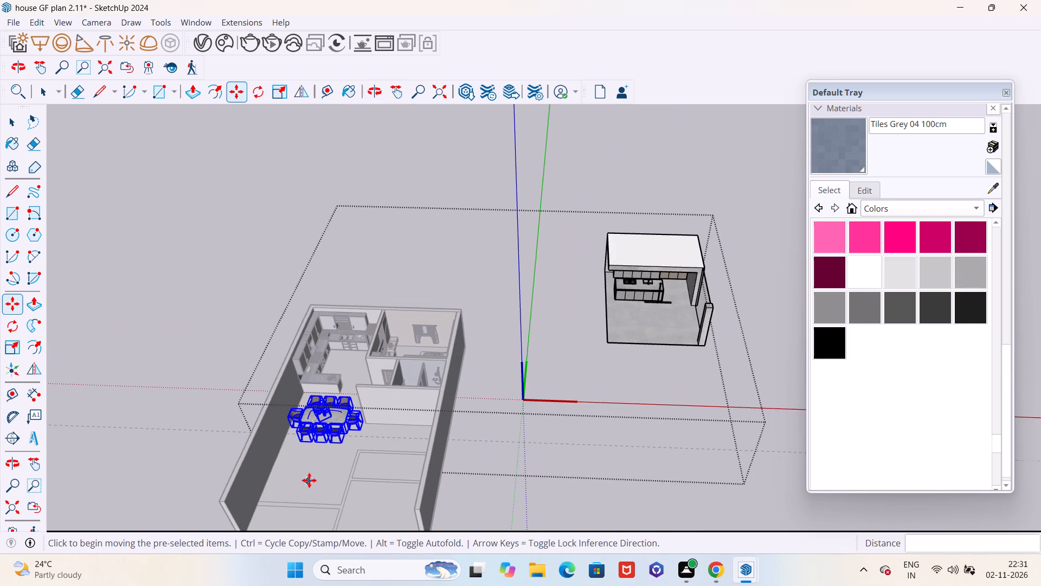
scroll(660, 318, "up", 5)
key("space")
scroll(707, 290, "up", 3)
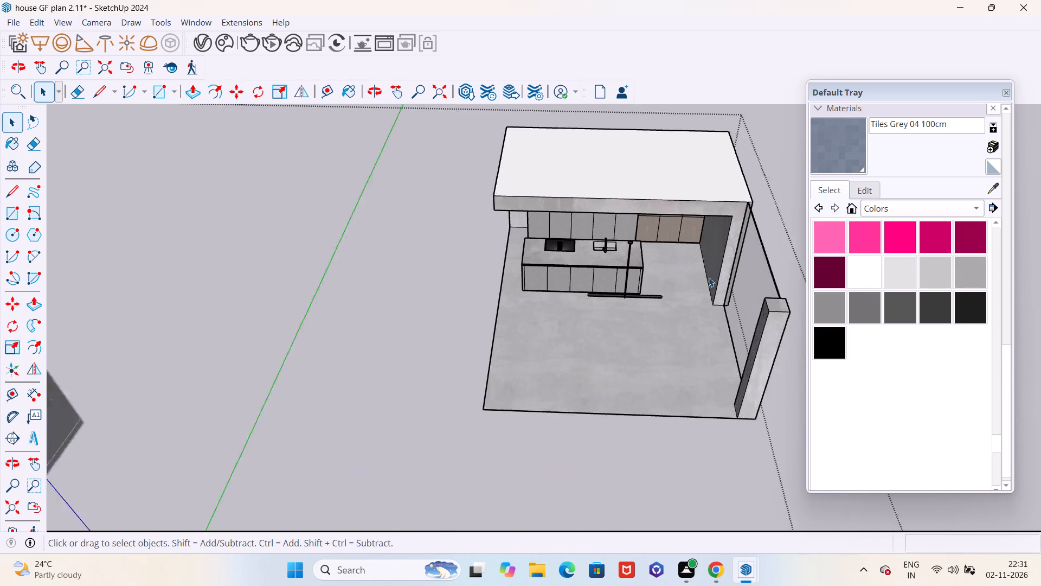
scroll(709, 277, "up", 9)
scroll(625, 294, "down", 3)
middle_click_drag(607, 303, 739, 225)
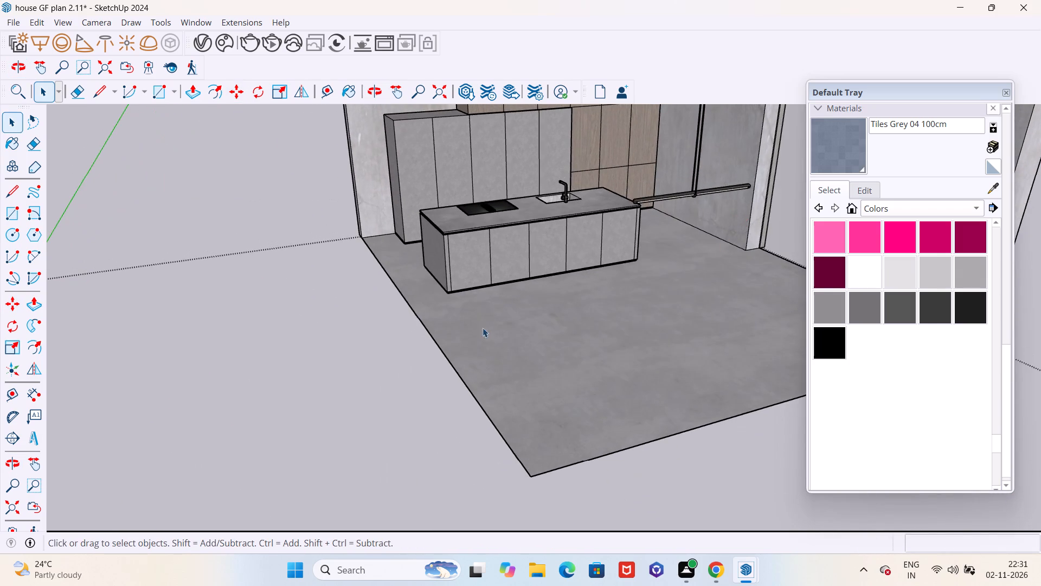
scroll(410, 351, "down", 6)
key("space")
left_click(366, 370)
scroll(371, 358, "down", 2)
scroll(371, 358, "up", 1)
scroll(372, 357, "down", 3)
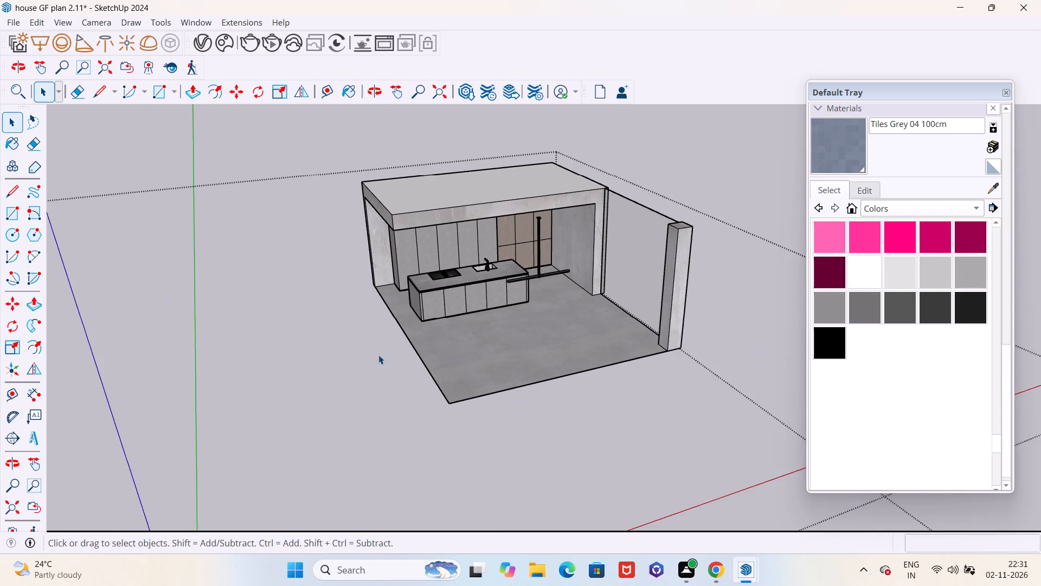
scroll(378, 355, "down", 11)
left_click_drag(349, 245, 598, 419)
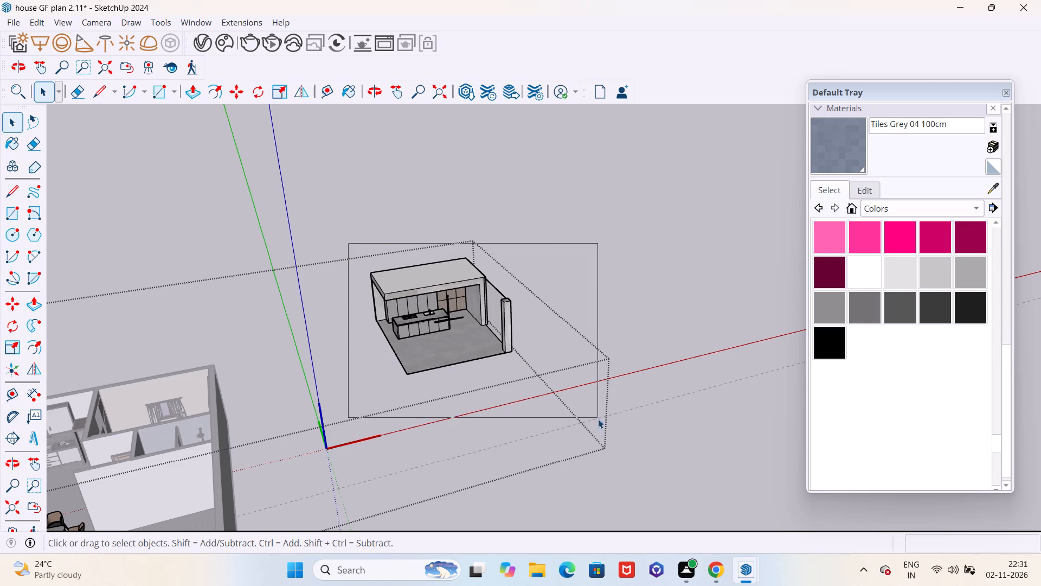
left_click_drag(598, 419, 603, 400)
key("Delete")
left_click(596, 305)
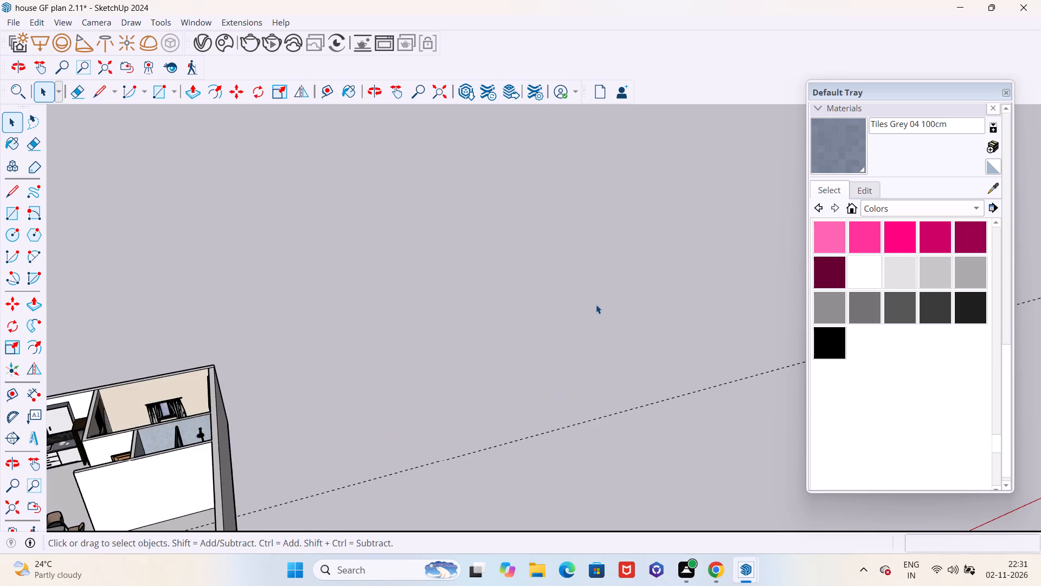
Select the dining set in front of the kitchen counter and measure across the floor from the side wall to the set's far edge.
scroll(596, 304, "down", 6)
middle_click_drag(589, 288, 535, 389)
scroll(269, 385, "up", 5)
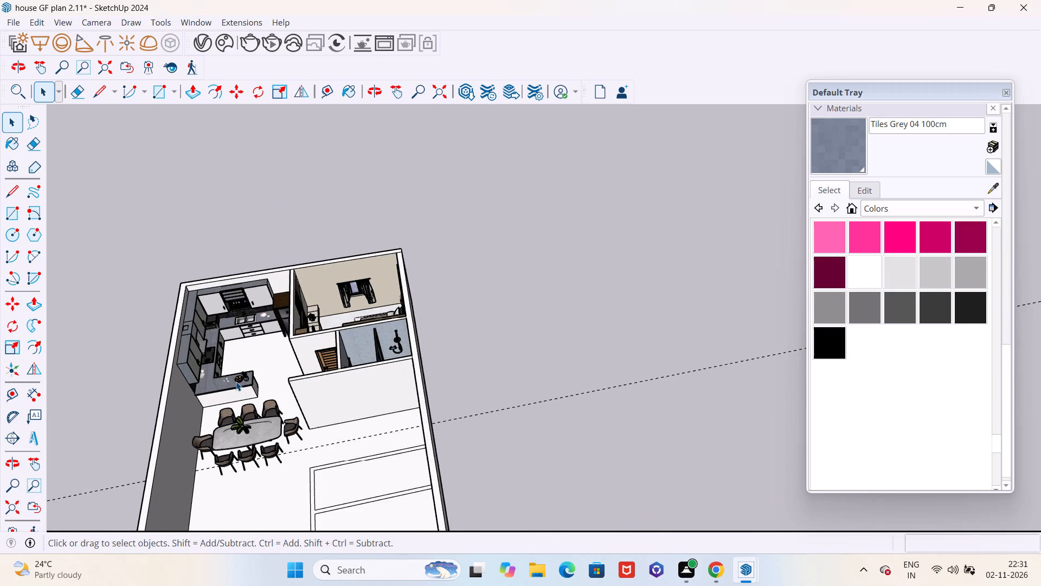
scroll(230, 383, "up", 4)
scroll(230, 383, "down", 1)
scroll(384, 330, "down", 7)
scroll(394, 240, "down", 6)
middle_click_drag(404, 243, 357, 347)
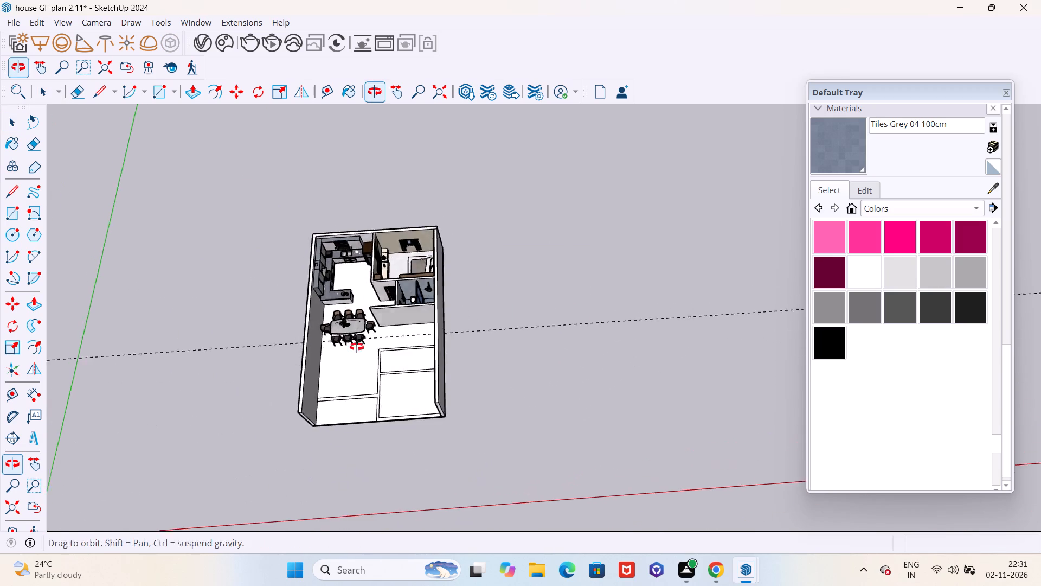
middle_click_drag(357, 347, 356, 358)
scroll(363, 337, "up", 12)
left_click(345, 321)
scroll(344, 300, "down", 4)
middle_click_drag(346, 310, 306, 278)
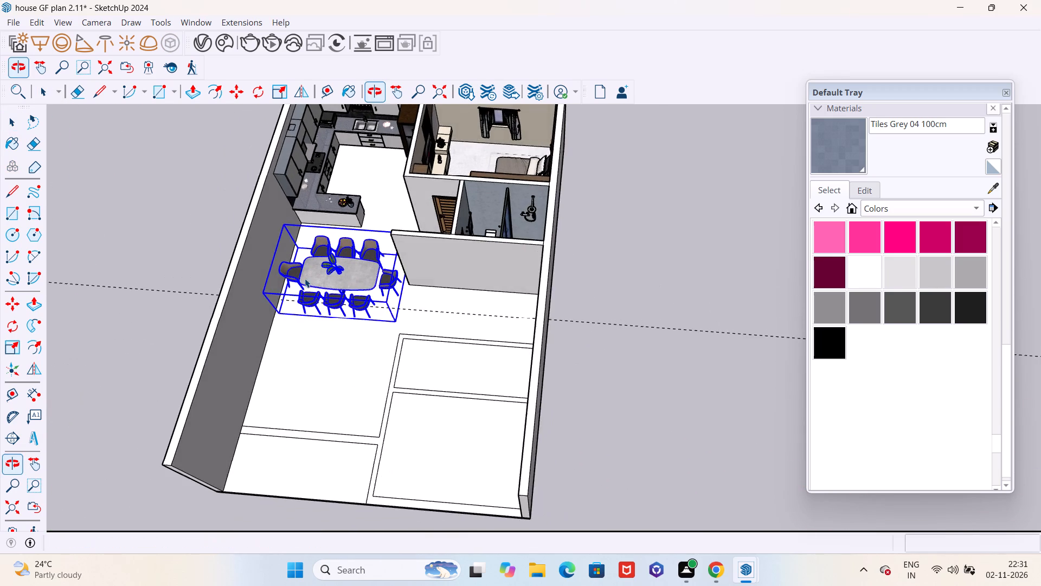
scroll(289, 283, "up", 5)
key("t")
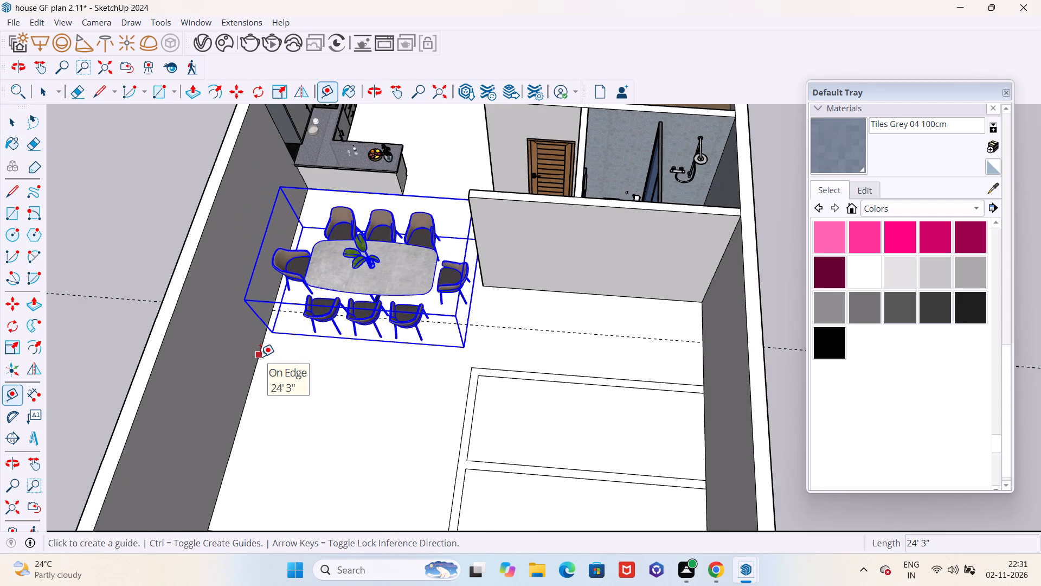
left_click(260, 356)
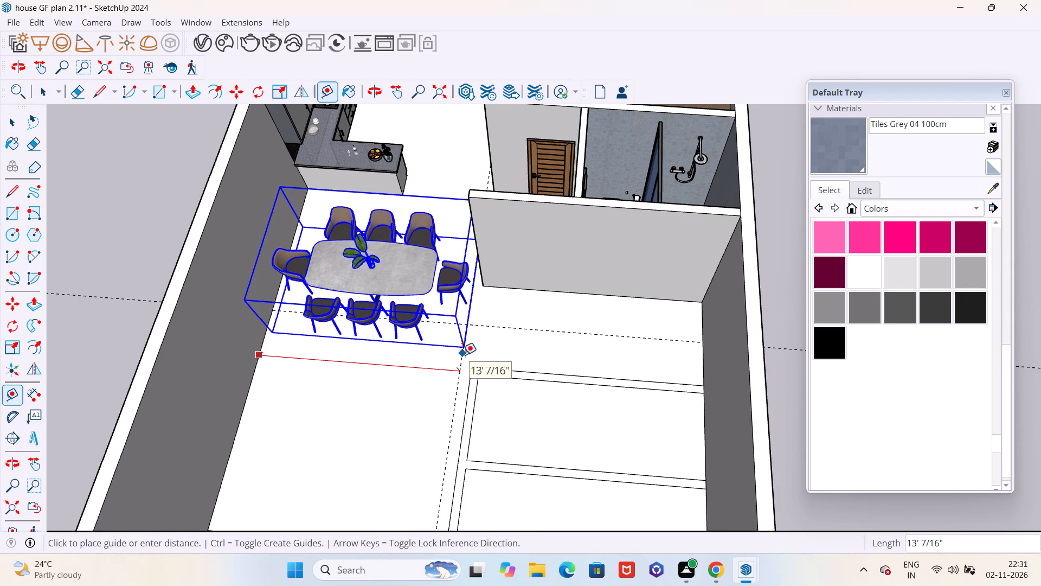
key("Escape")
Scale the dining set down uniformly from its outer corner so it takes up less floor beside the side wall.
scroll(445, 380, "down", 4)
middle_click_drag(429, 385, 443, 390)
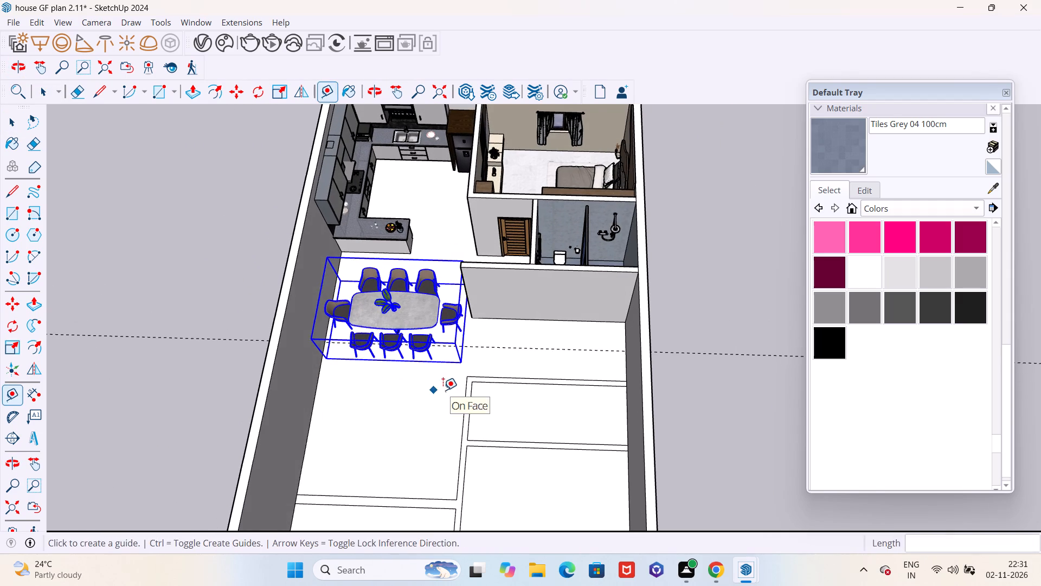
key("s")
left_click_drag(452, 343, 436, 336)
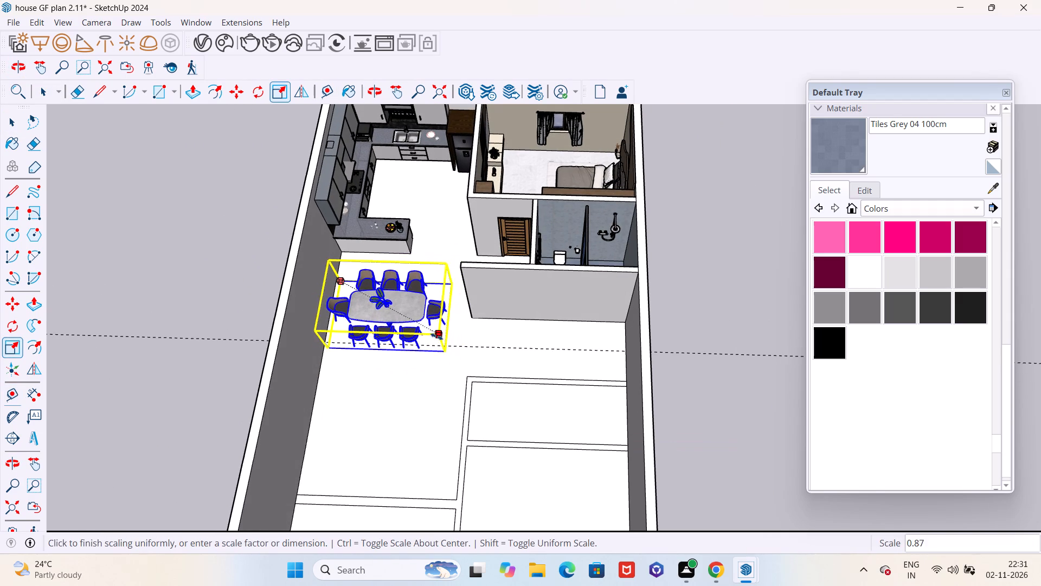
left_click_drag(436, 336, 414, 323)
Move the reduced dining set about 1' away from the side wall.
scroll(362, 320, "up", 4)
scroll(448, 359, "down", 4)
middle_click_drag(448, 390, 454, 336)
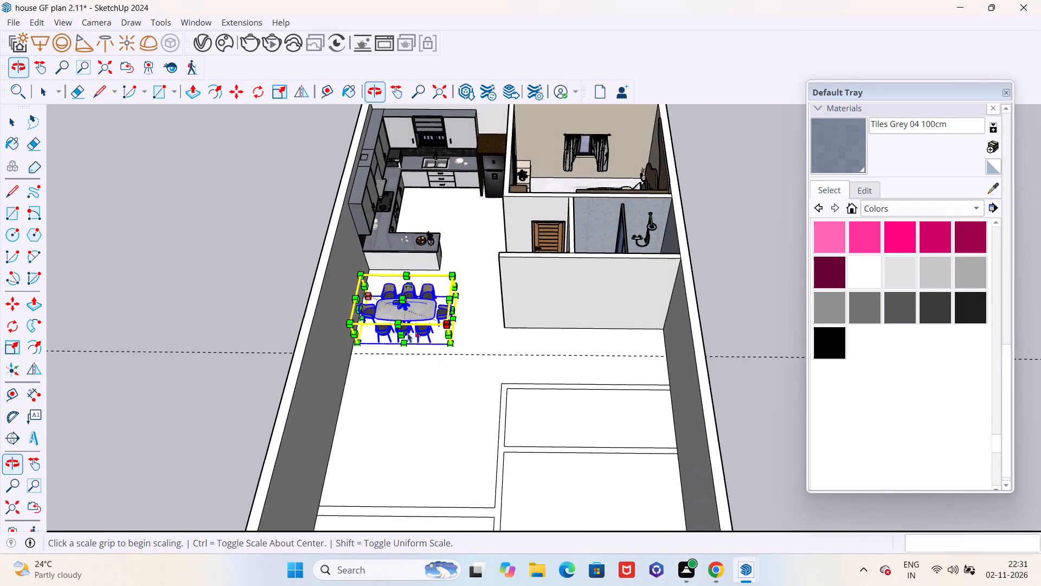
scroll(393, 334, "up", 5)
scroll(422, 346, "down", 1)
middle_click_drag(421, 371, 415, 322)
scroll(416, 320, "up", 4)
key("m")
left_click(408, 401)
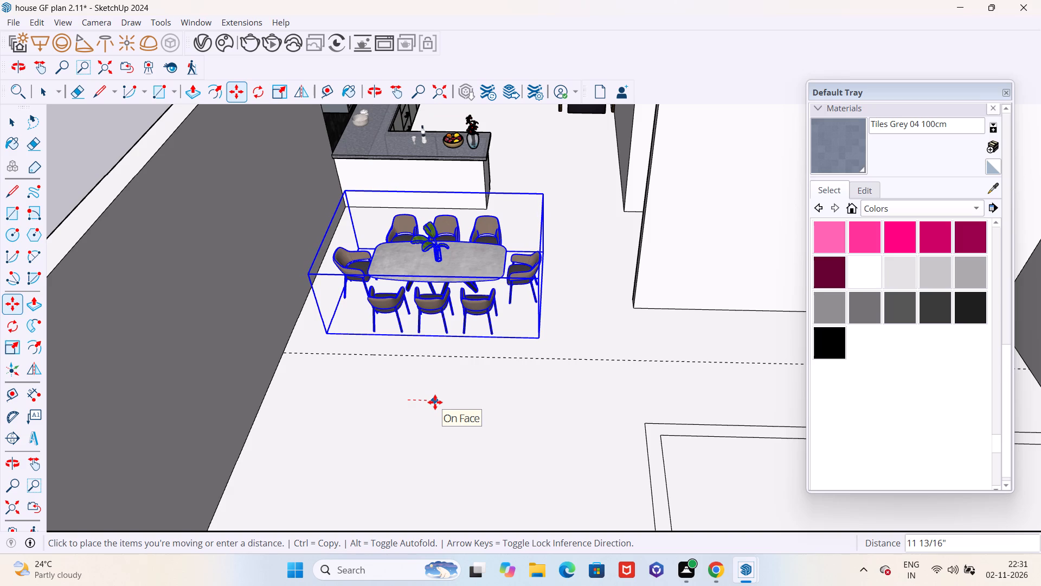
left_click(435, 402)
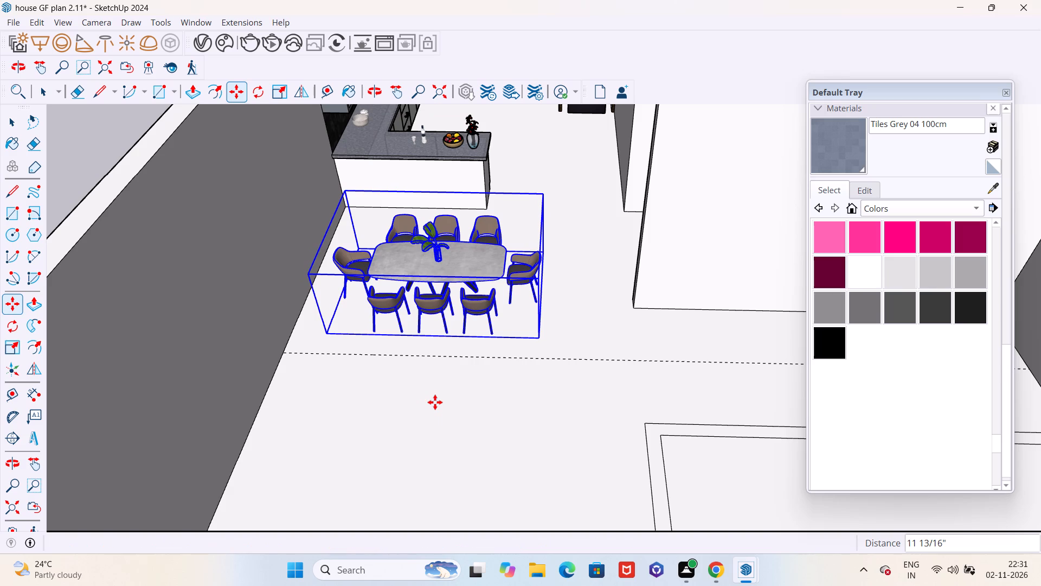
Rotate the dining set a quarter turn on the floor so the table's length runs parallel to the side wall.
scroll(435, 403, "down", 5)
middle_click_drag(451, 407, 325, 486)
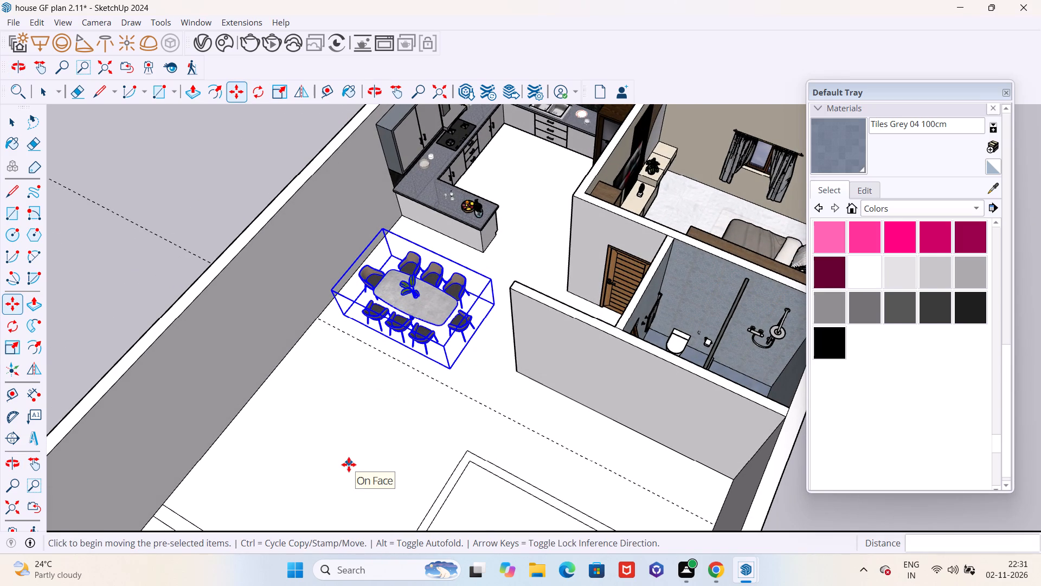
key("q")
left_click(348, 468)
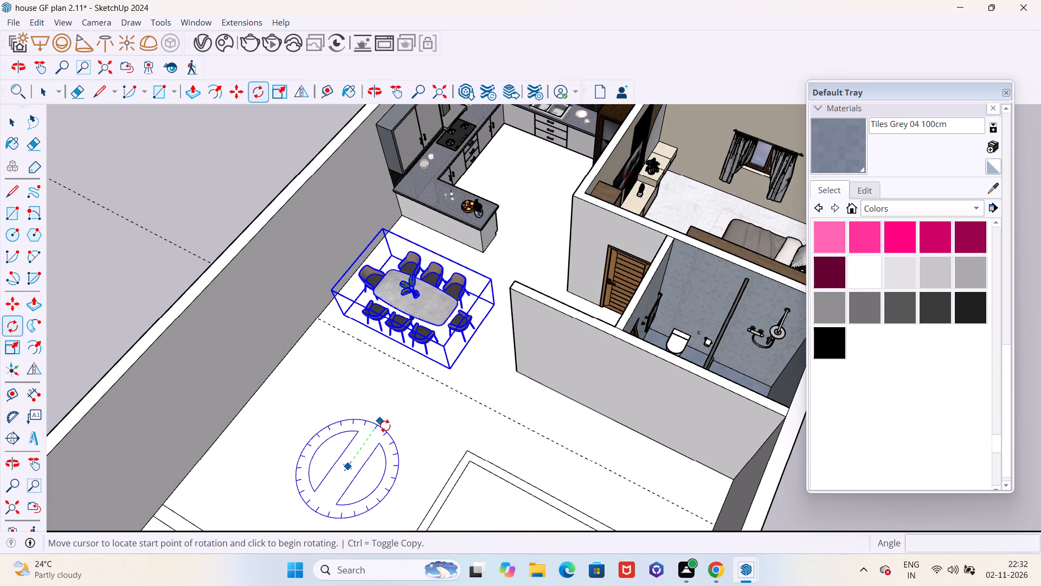
left_click(385, 426)
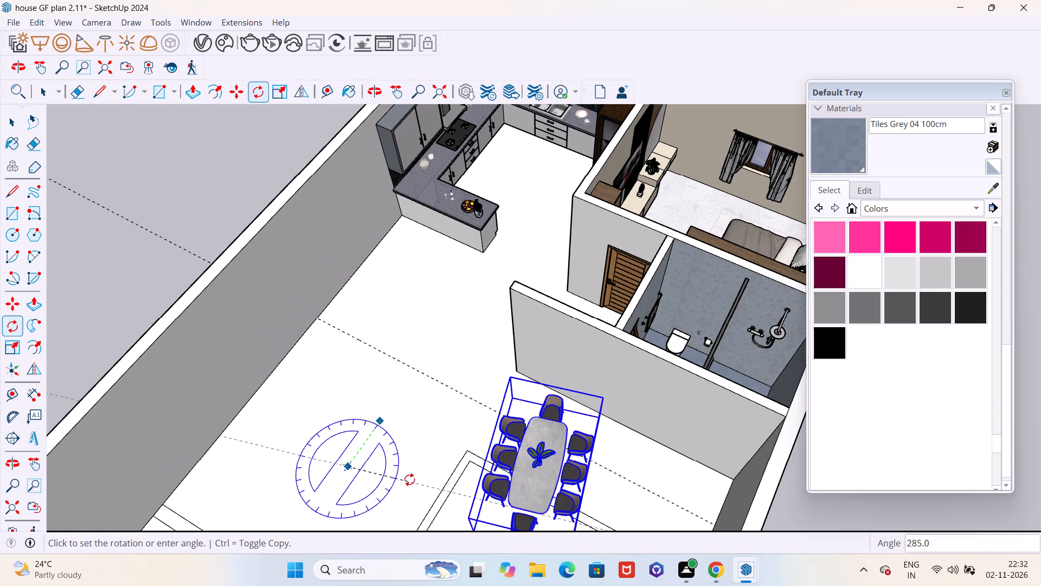
left_click(415, 507)
Move the rotated dining set about 15' 7" back to the floor in front of the kitchen counter.
scroll(413, 426, "down", 5)
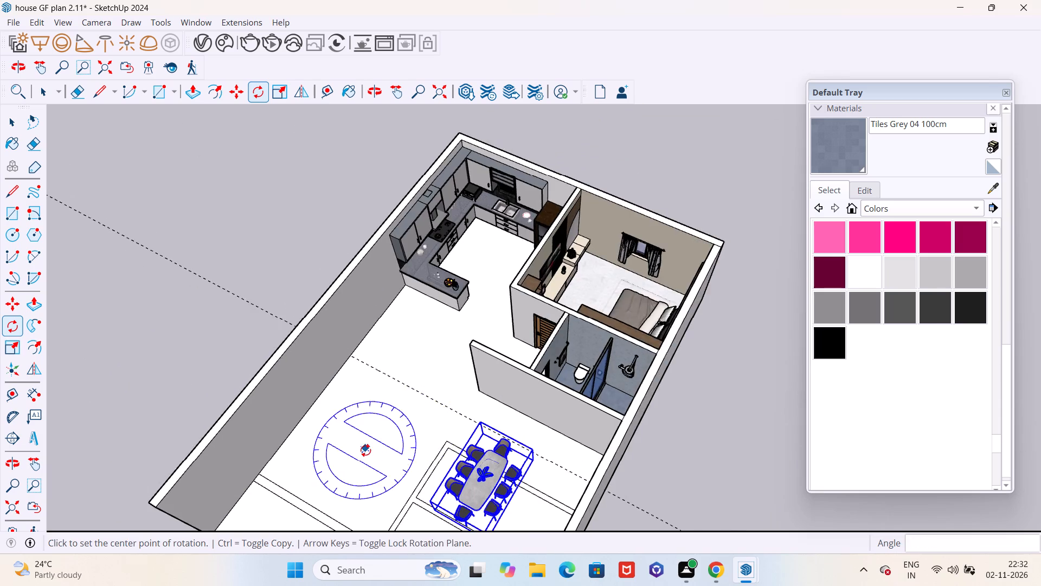
middle_click_drag(385, 457, 680, 429)
key("m")
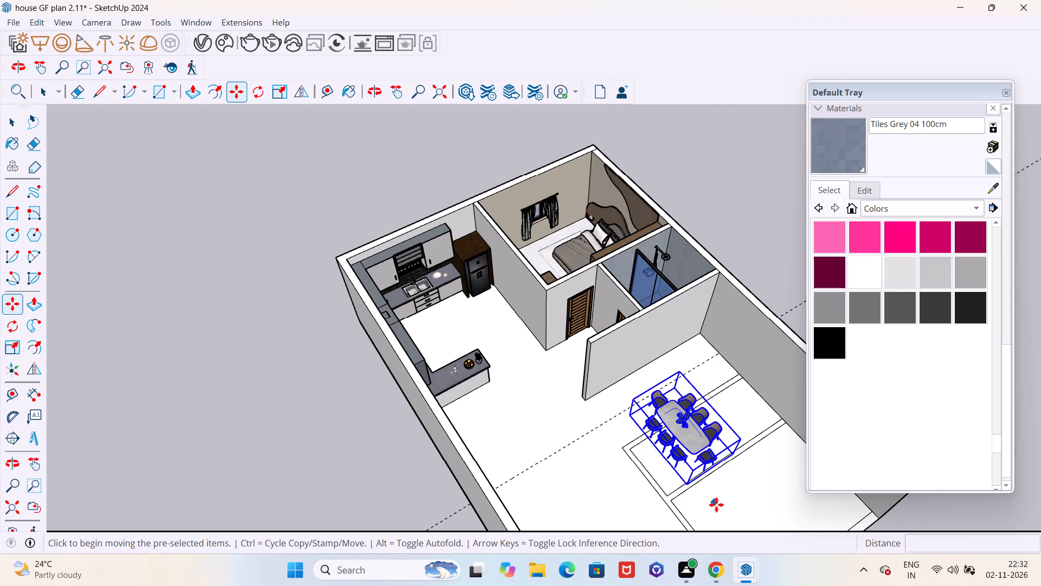
left_click(716, 505)
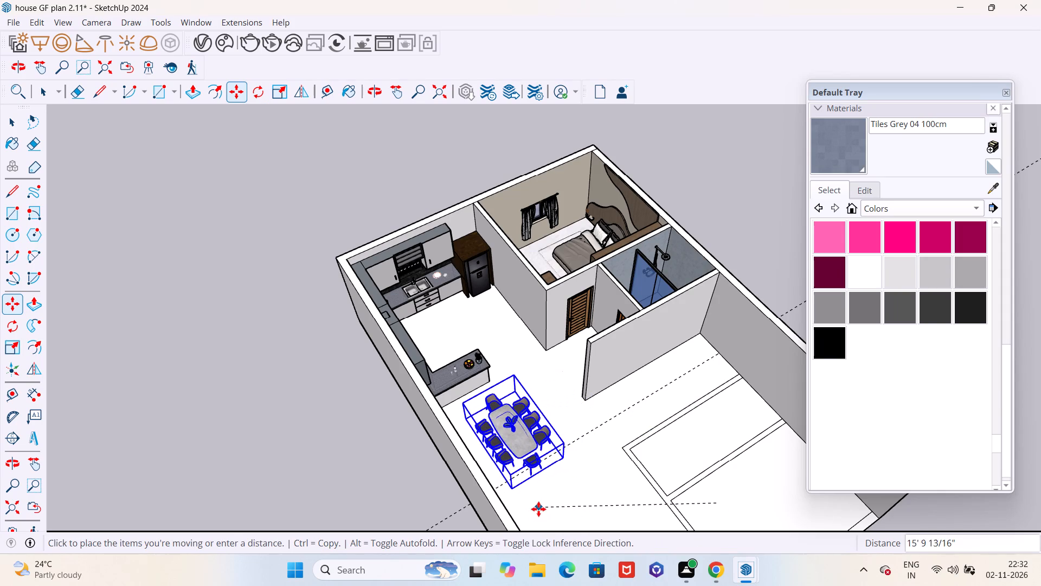
left_click(541, 506)
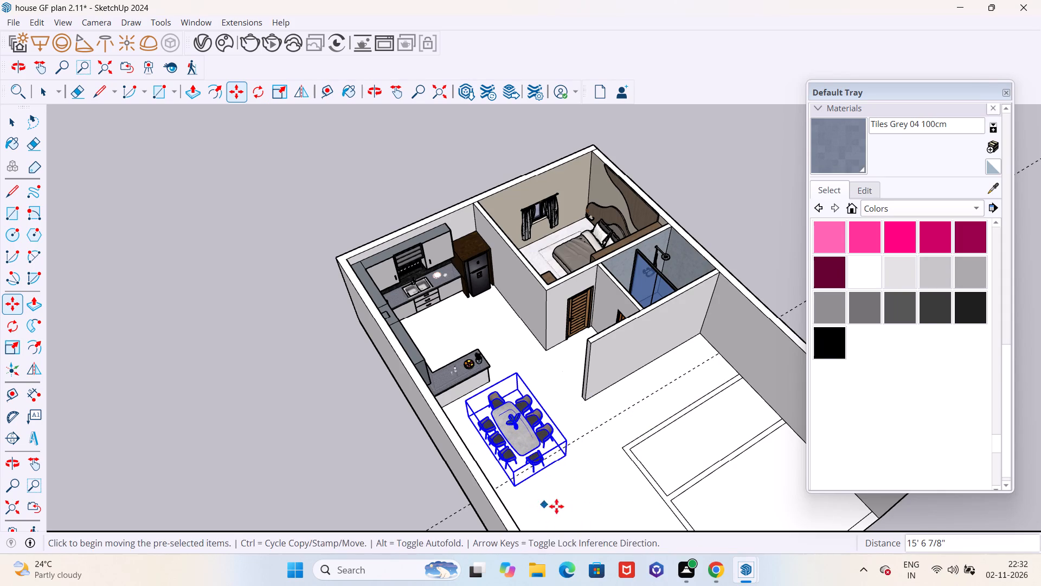
Shift the dining set about 1' toward the side wall and deselect it.
middle_click_drag(583, 507, 412, 433)
scroll(498, 413, "up", 5)
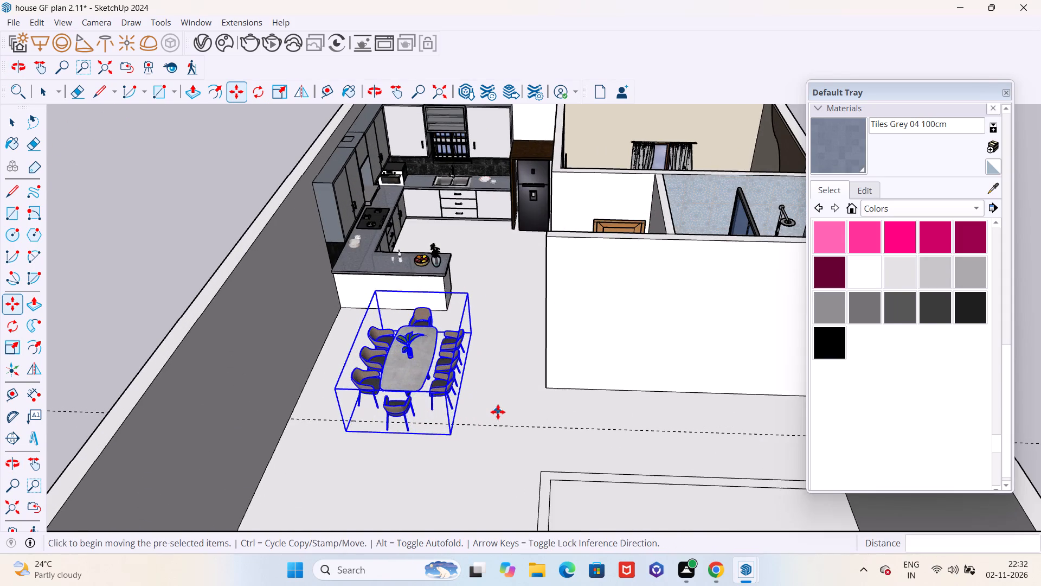
middle_click_drag(498, 412, 516, 525)
left_click(526, 495)
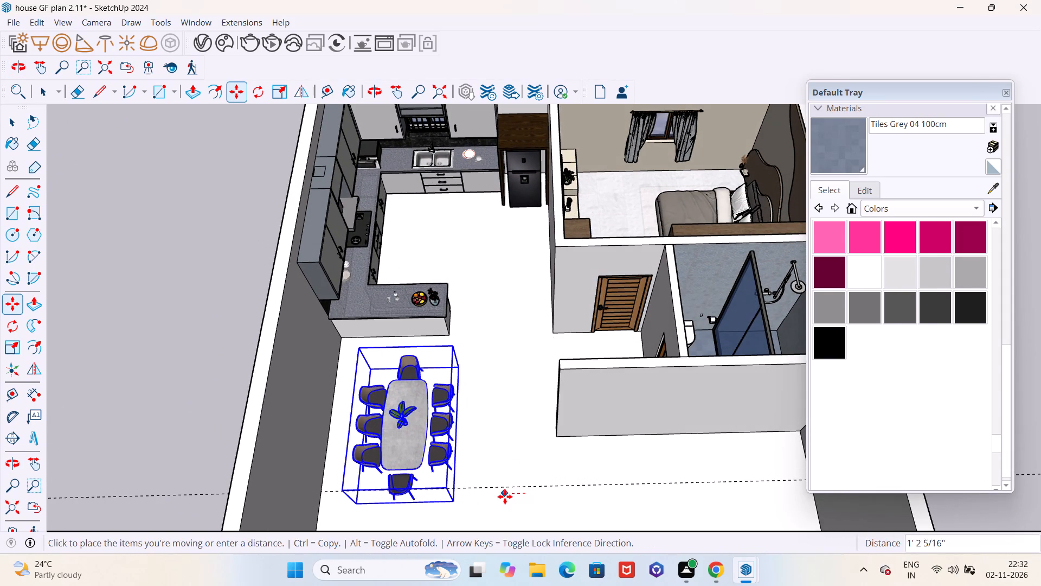
left_click(507, 496)
middle_click_drag(556, 500, 461, 392)
key("space")
scroll(462, 388, "down", 5)
left_click(249, 279)
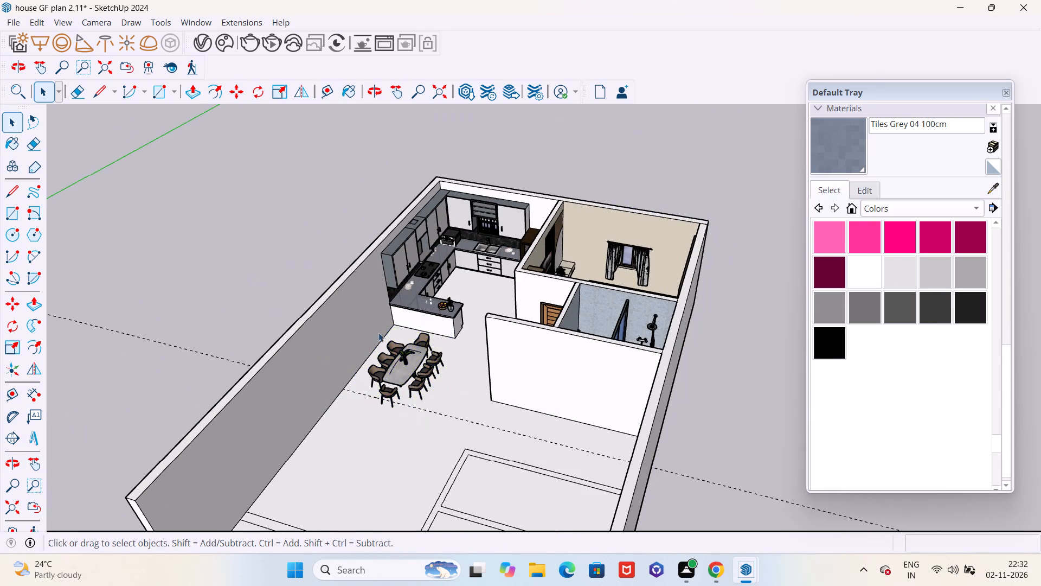
Shorten the freestanding partition wall in front of the bathroom by pushing its open end face back 2'.
middle_click_drag(384, 342, 637, 387)
scroll(628, 379, "up", 4)
key("p")
scroll(607, 367, "up", 5)
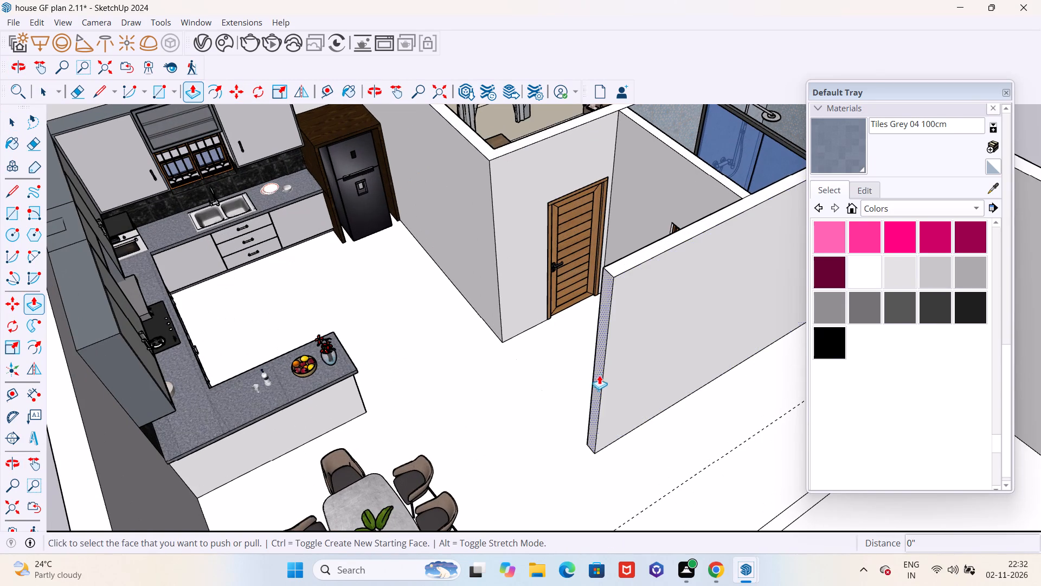
left_click(598, 377)
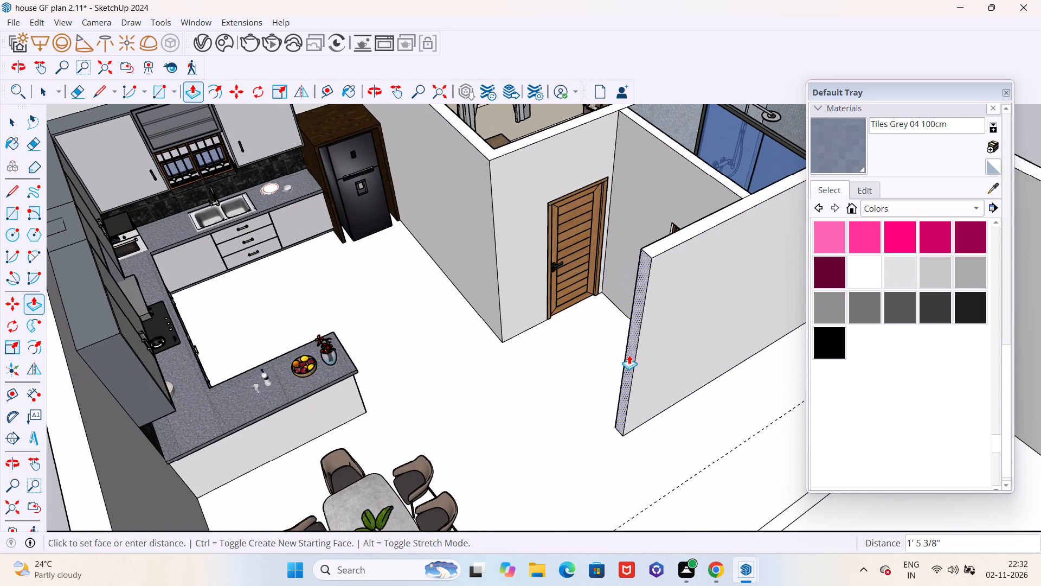
type("2'")
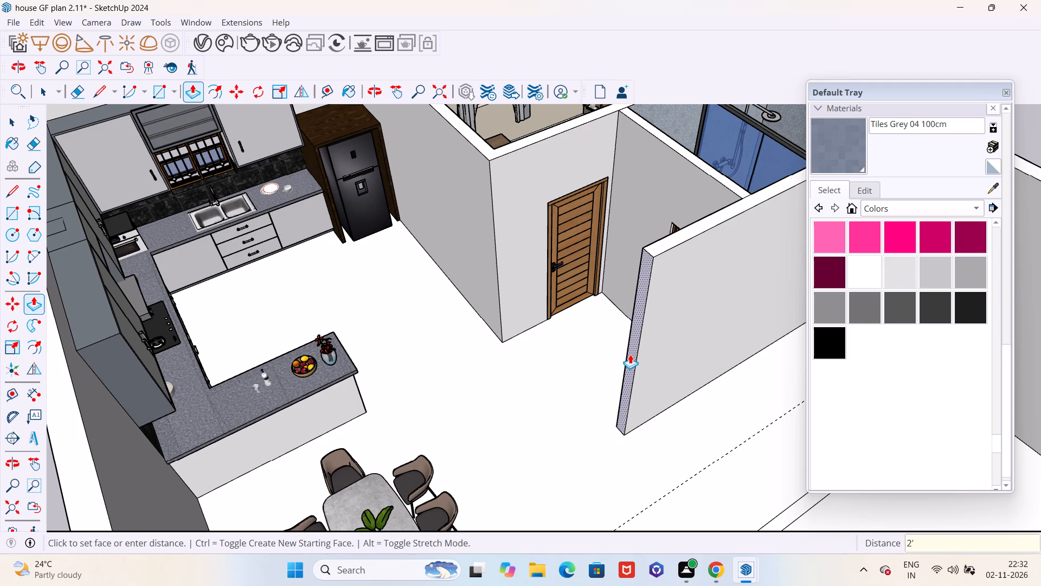
key("Return")
scroll(569, 388, "down", 5)
middle_click_drag(593, 397, 529, 403)
key("space")
Move the dining set about 9" away from the side wall and deselect it.
scroll(526, 404, "down", 5)
middle_click_drag(532, 407, 436, 393)
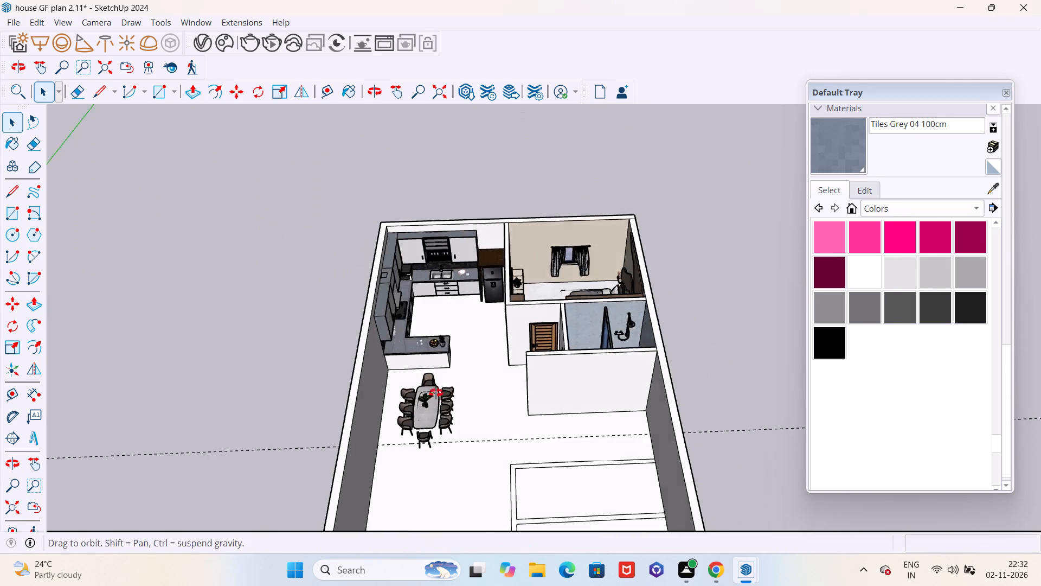
middle_click_drag(436, 393, 426, 388)
scroll(460, 432, "up", 6)
scroll(489, 429, "down", 4)
middle_click_drag(494, 431, 458, 429)
scroll(435, 392, "up", 5)
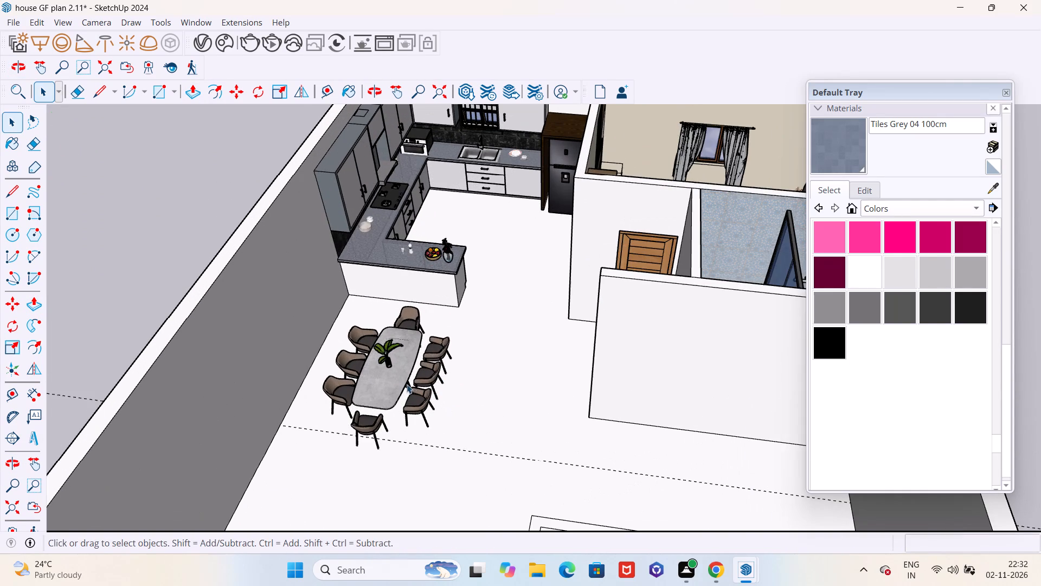
scroll(483, 343, "down", 6)
middle_click_drag(497, 318, 539, 452)
scroll(493, 454, "up", 5)
left_click_drag(362, 292, 368, 303)
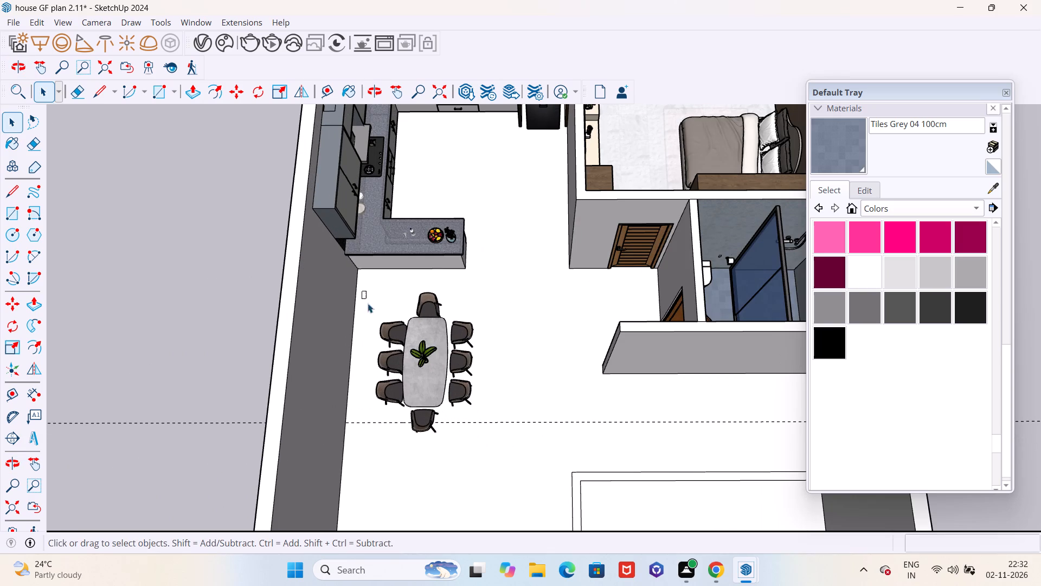
left_click_drag(368, 303, 494, 451)
middle_click_drag(494, 451, 461, 406)
key("m")
left_click(420, 483)
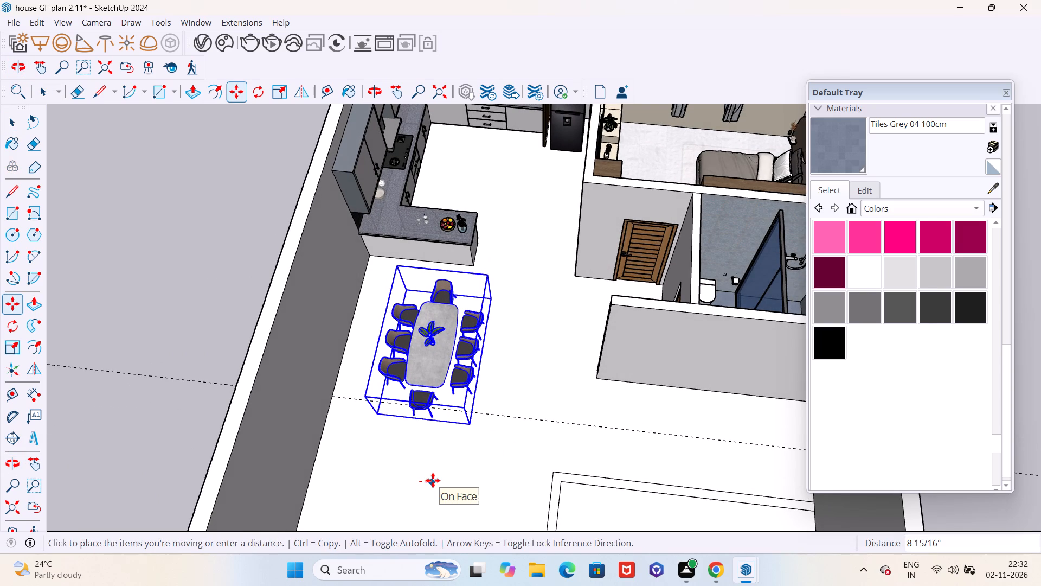
left_click(433, 480)
scroll(462, 463, "down", 3)
middle_click_drag(469, 475, 474, 358)
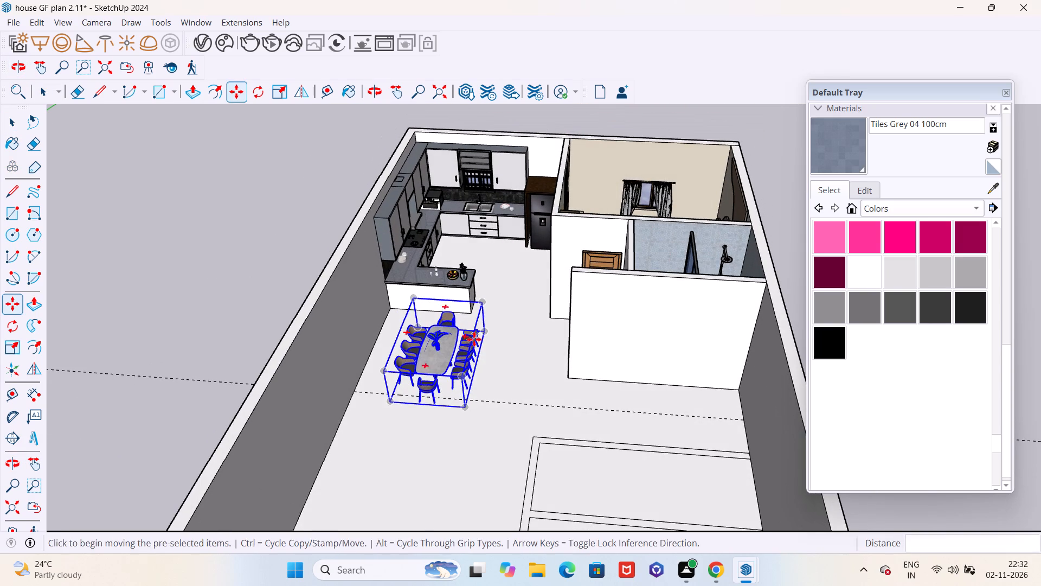
key("space")
left_click(227, 320)
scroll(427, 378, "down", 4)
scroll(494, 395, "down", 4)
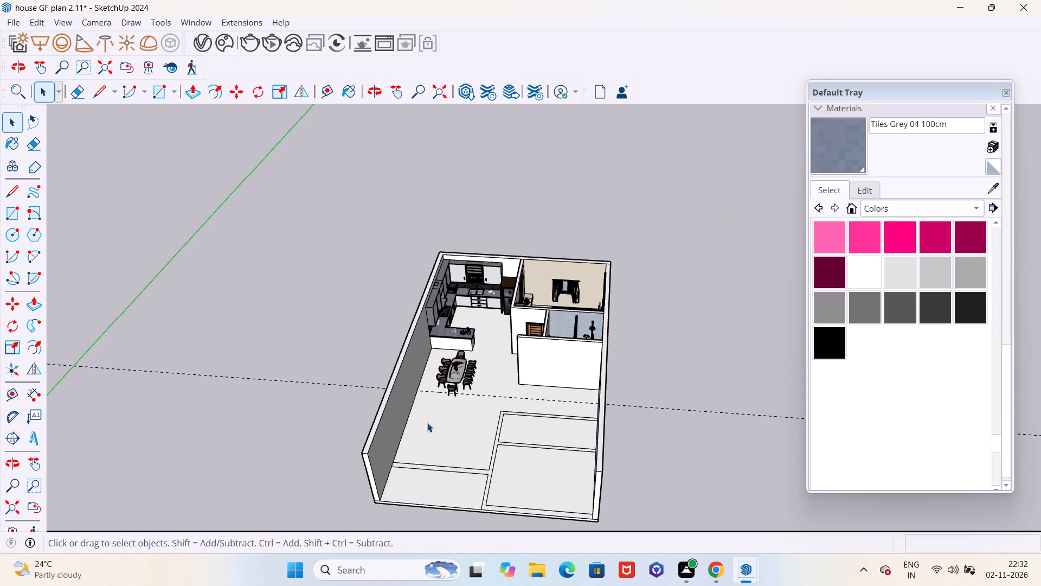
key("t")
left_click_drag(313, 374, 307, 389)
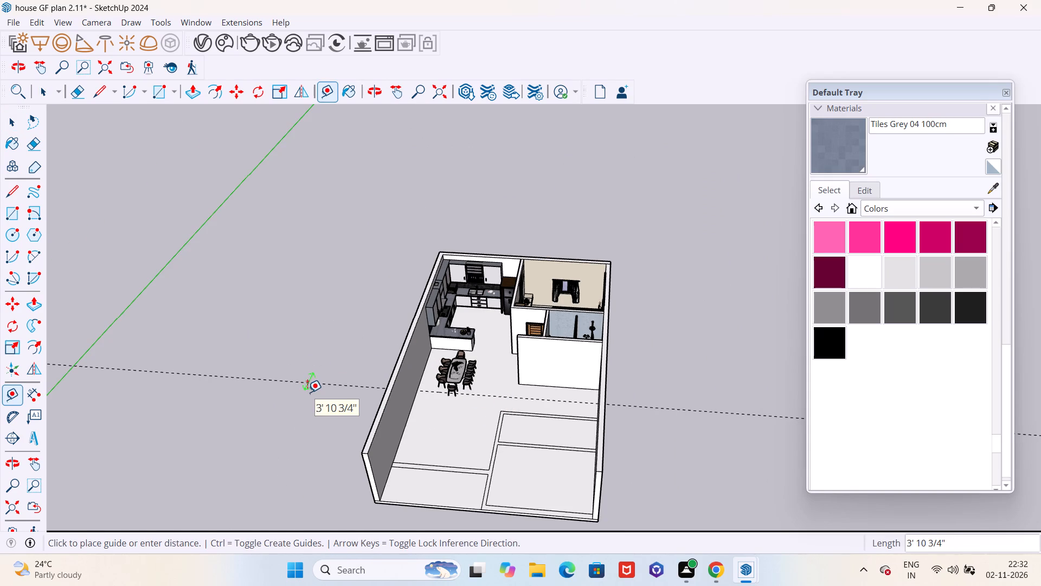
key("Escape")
Examine the dining set's placement relative to the kitchen counter, side wall and shortened partition from several angles.
key("space")
scroll(369, 421, "down", 4)
middle_click_drag(415, 428, 351, 488)
scroll(474, 367, "up", 6)
middle_click_drag(455, 371, 385, 466)
scroll(410, 371, "up", 5)
scroll(423, 364, "down", 4)
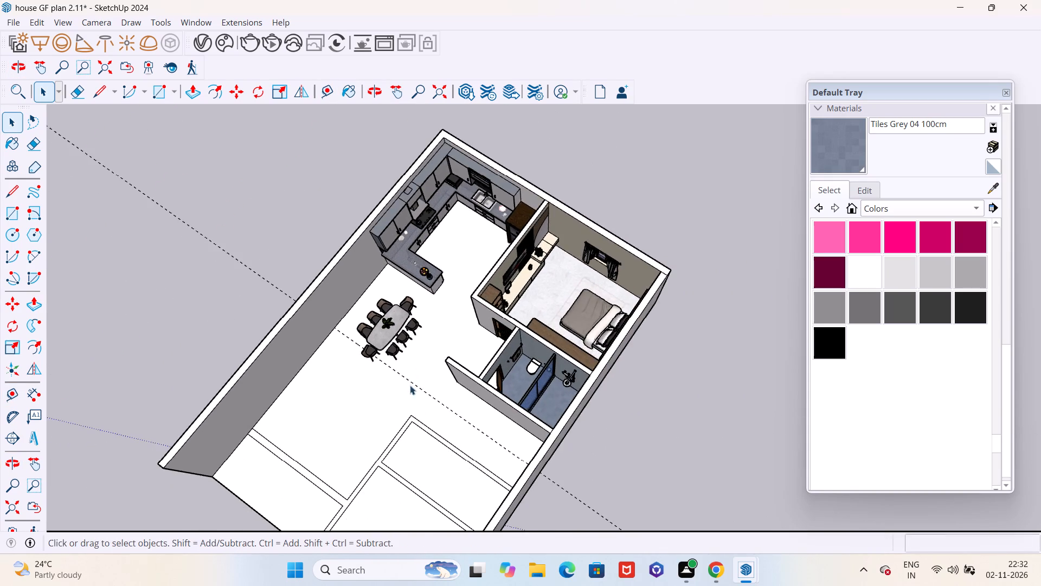
middle_click_drag(395, 387, 432, 298)
scroll(410, 376, "up", 5)
scroll(447, 345, "down", 4)
middle_click_drag(446, 360, 425, 406)
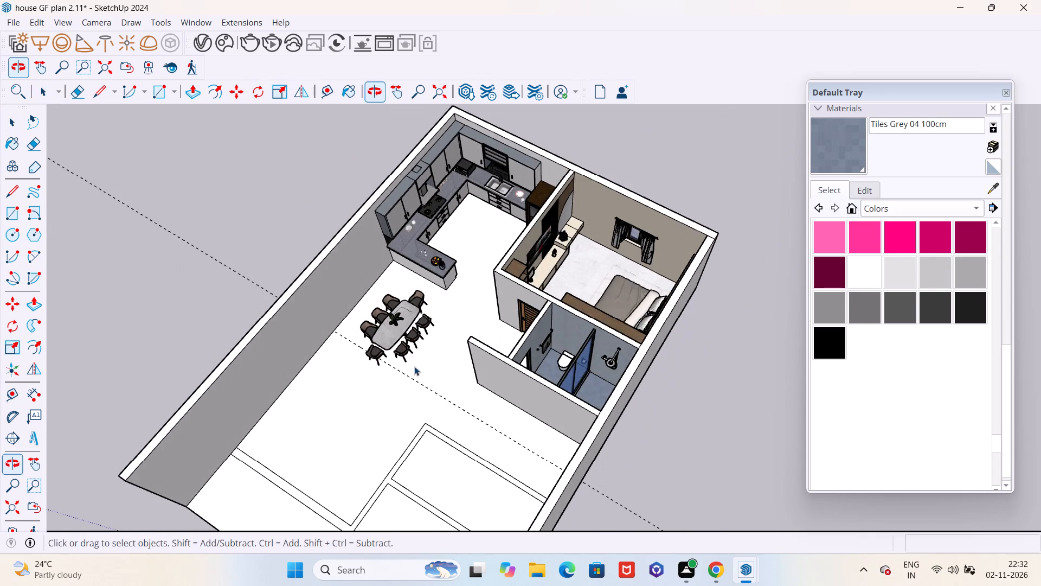
Move the dining set about 6" along the side wall toward the kitchen counter.
scroll(406, 358, "up", 4)
left_click(397, 330)
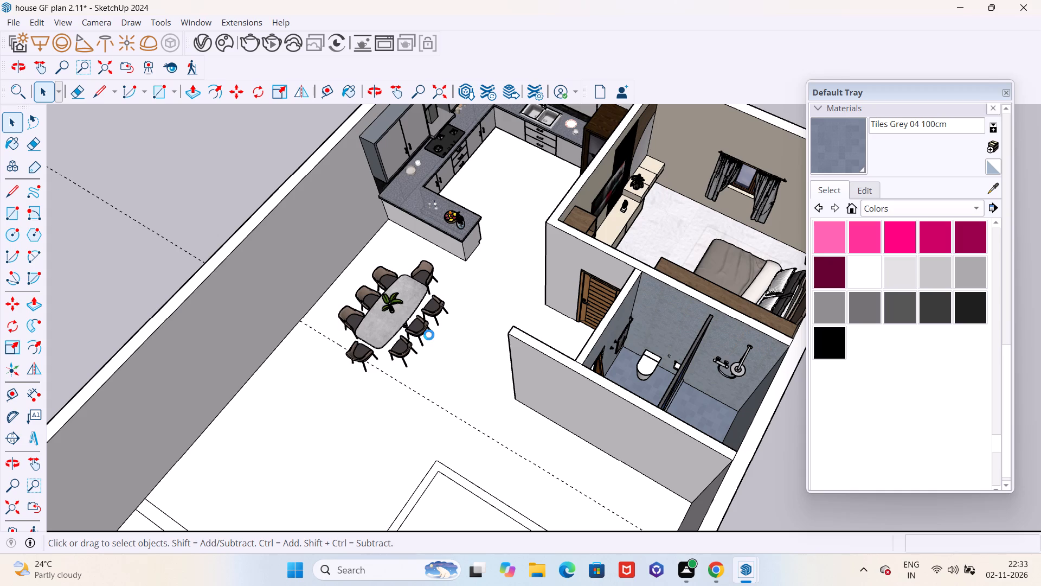
scroll(439, 352, "down", 7)
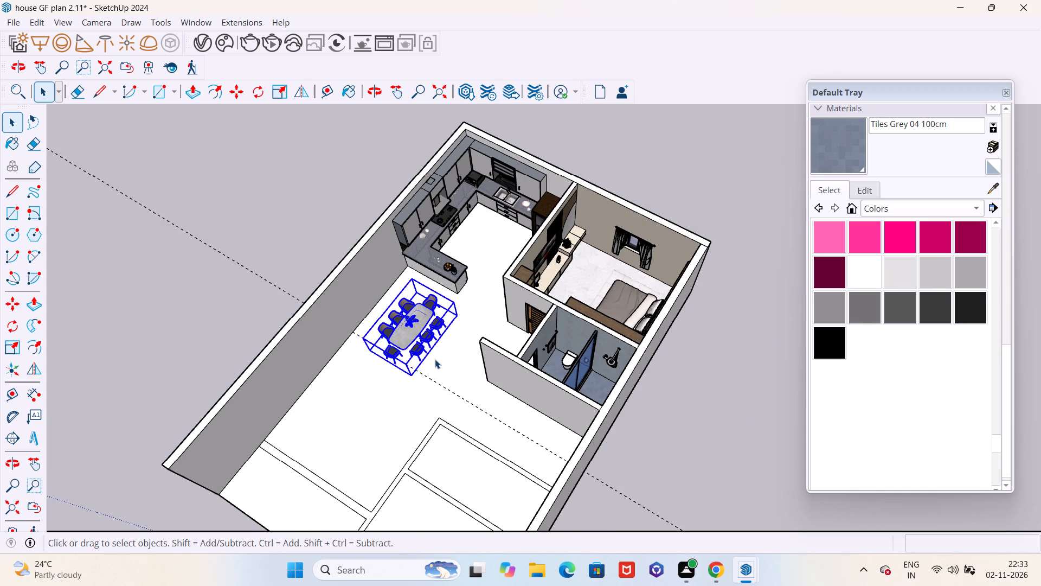
scroll(447, 343, "up", 3)
scroll(447, 343, "down", 2)
scroll(447, 343, "up", 3)
scroll(447, 343, "down", 1)
scroll(447, 343, "up", 5)
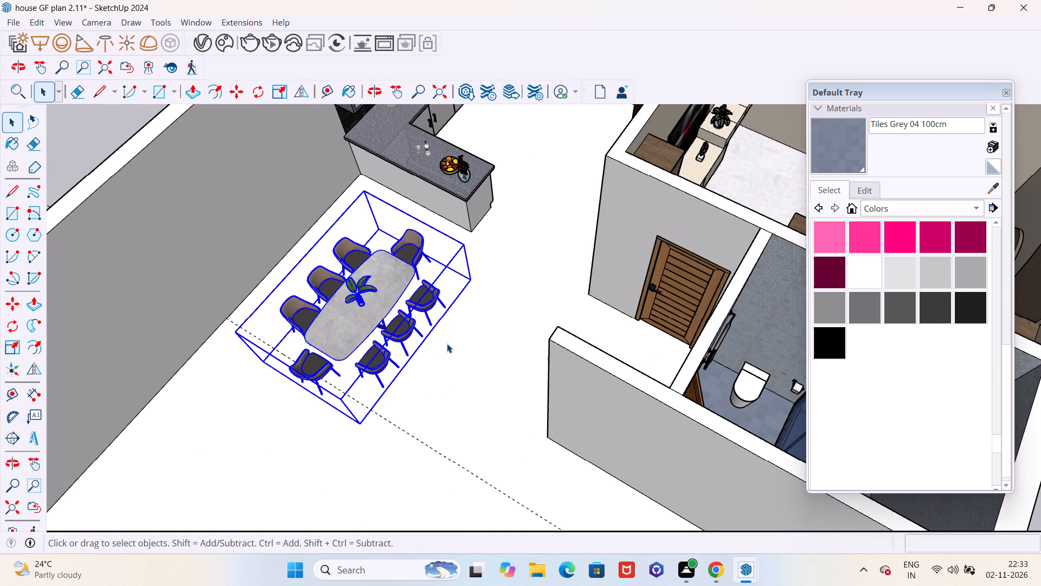
key("m")
left_click(454, 409)
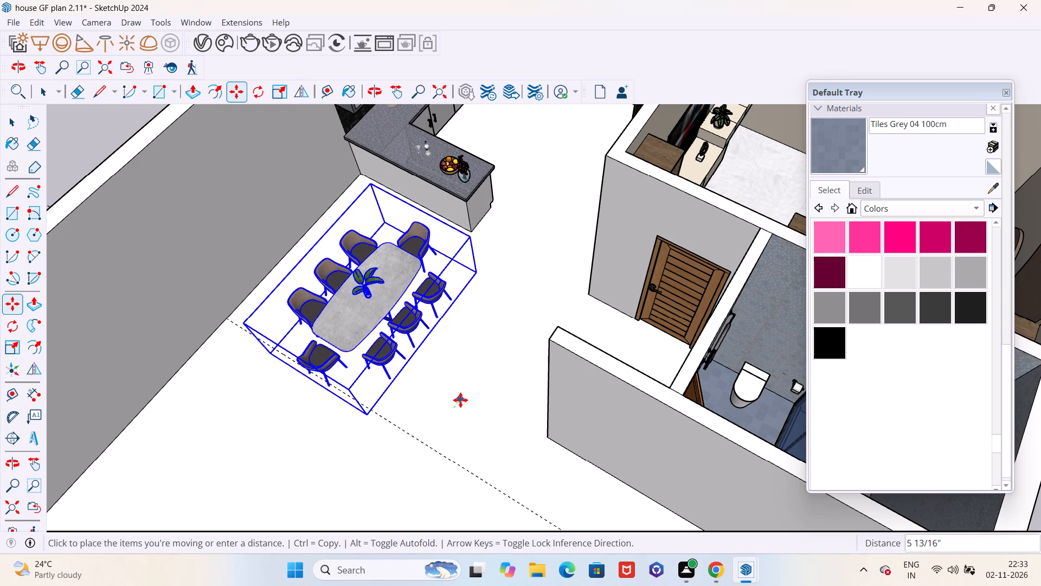
left_click(460, 400)
scroll(460, 400, "down", 3)
middle_click_drag(455, 408, 490, 379)
key("space")
scroll(475, 399, "down", 4)
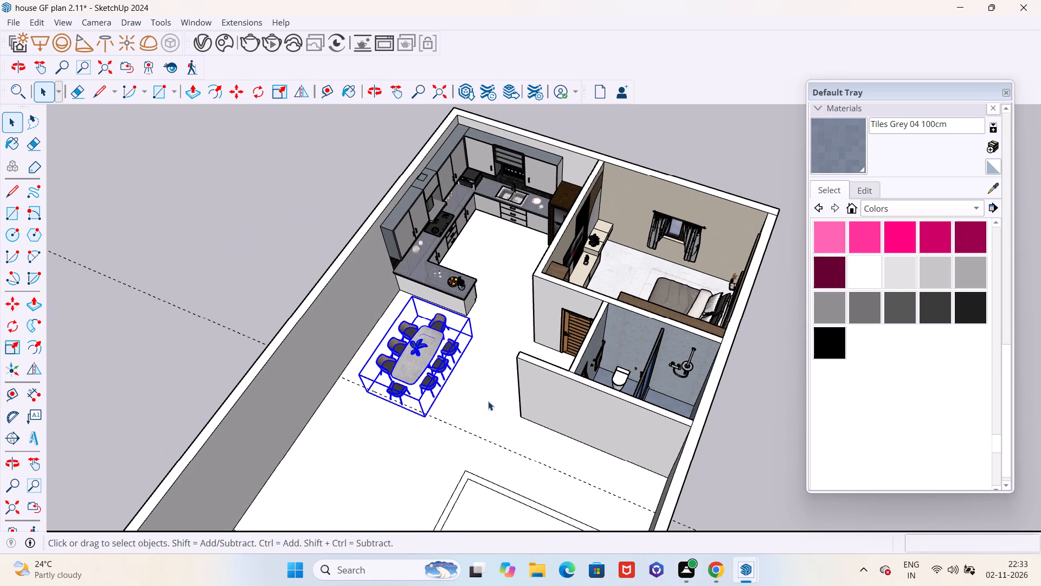
Erase the dashed guide line that crosses the floor beside the dining set.
key("e")
left_click(213, 321)
left_click_drag(213, 322, 213, 327)
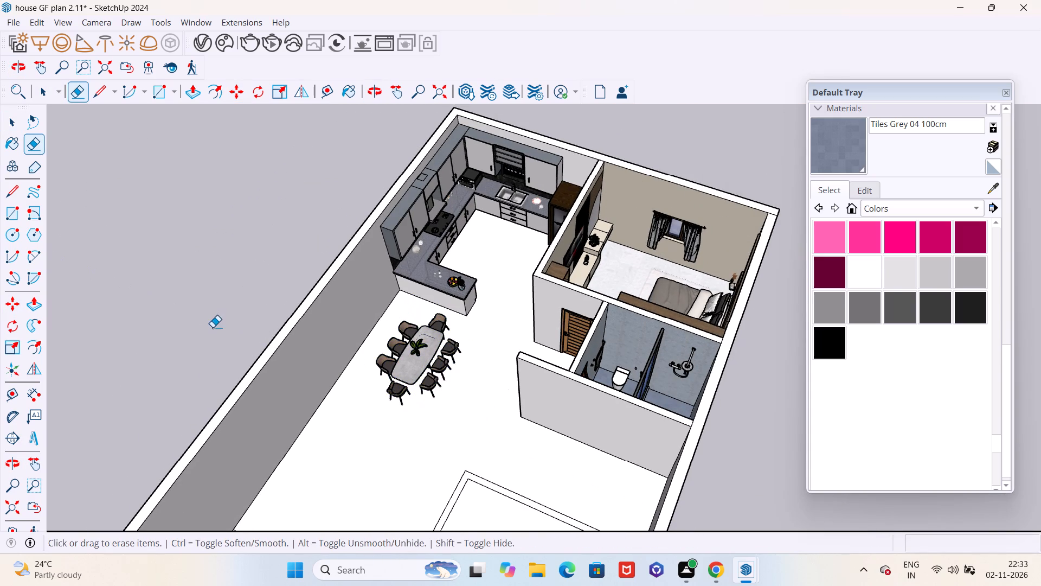
scroll(256, 292, "down", 5)
middle_click_drag(232, 310, 311, 271)
key("space")
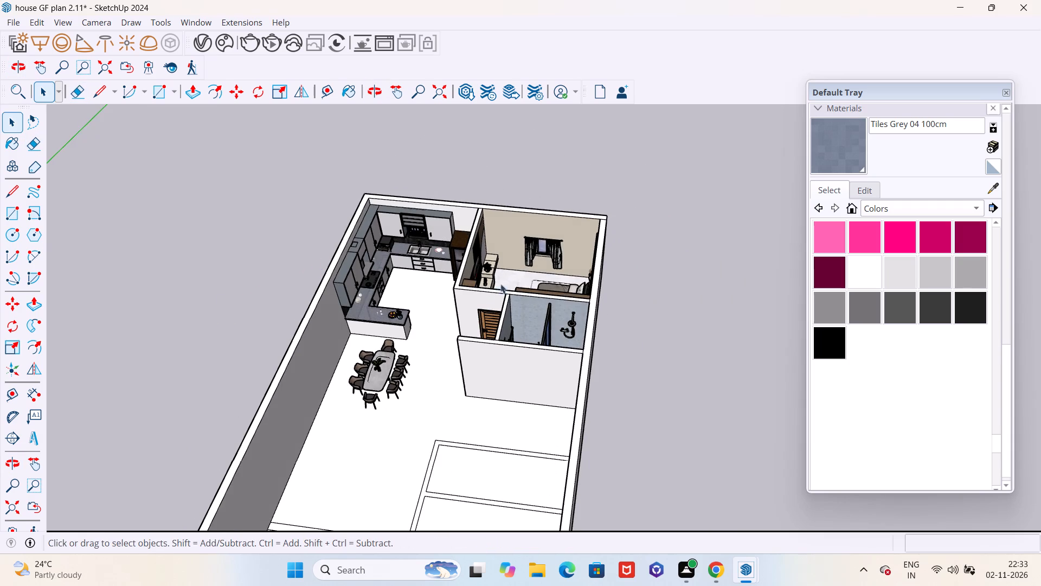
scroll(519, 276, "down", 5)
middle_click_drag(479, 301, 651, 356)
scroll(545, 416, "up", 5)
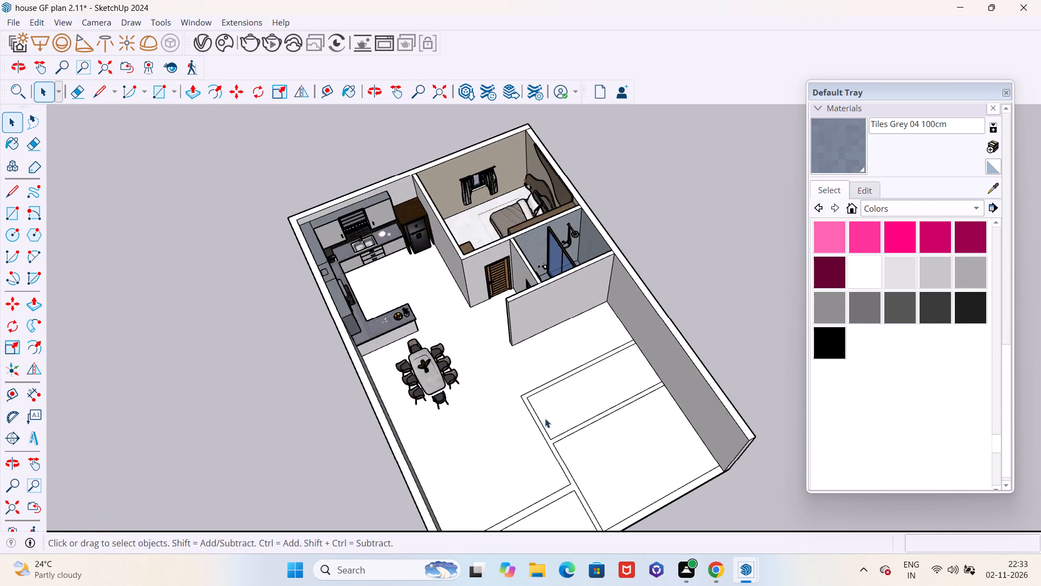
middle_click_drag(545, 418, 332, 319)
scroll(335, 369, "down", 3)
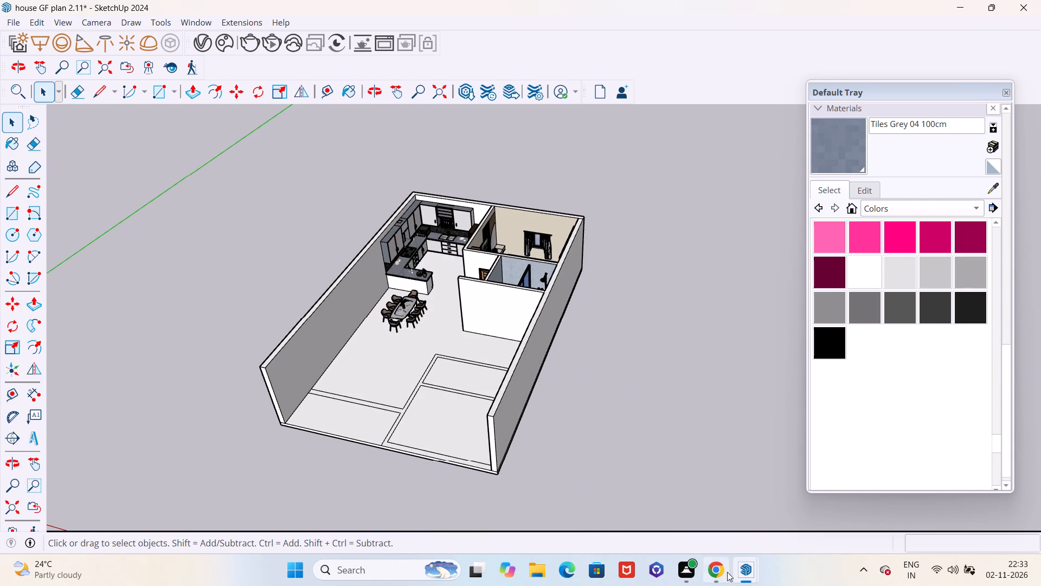
Switch to Chrome and change the Google image search to "partition wall 3 d warehouse".
left_click(716, 576)
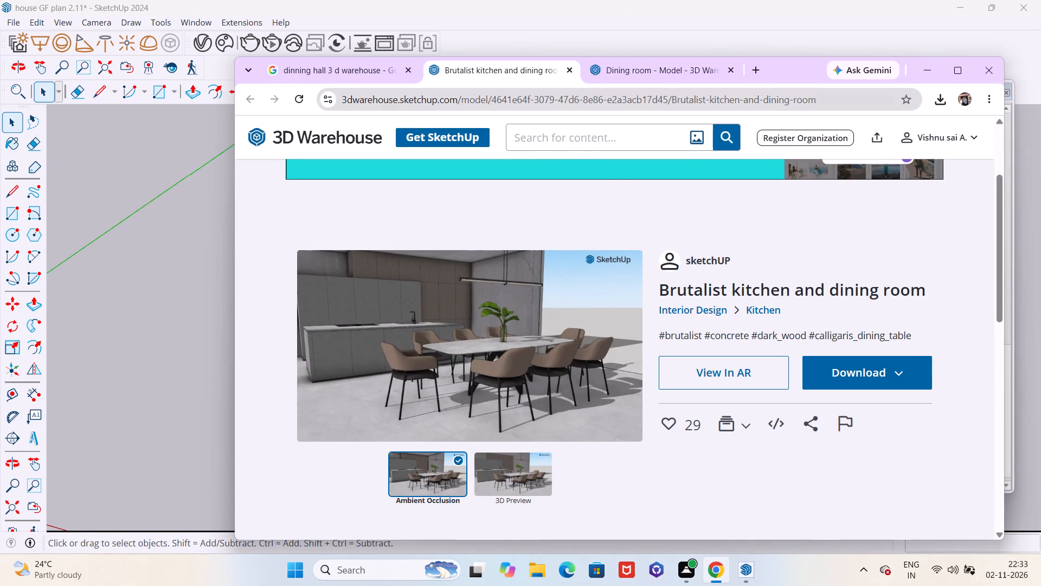
left_click(365, 73)
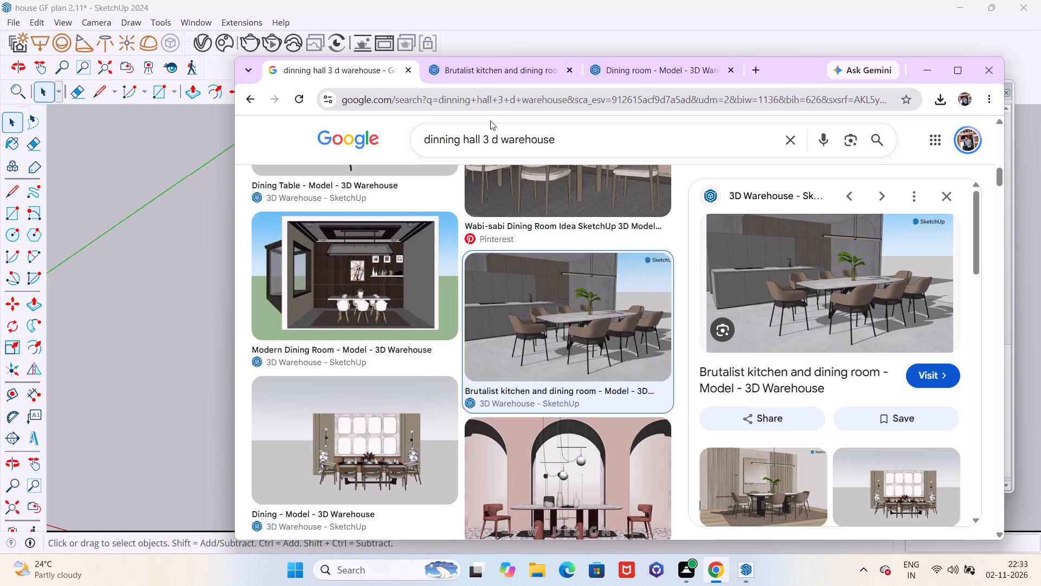
left_click(483, 141)
key("BackSpace")
key("BackSpace")
key("BackSpace")
key("BackSpace")
key("BackSpace")
key("BackSpace")
key("BackSpace")
key("BackSpace")
key("BackSpace")
key("BackSpace")
key("BackSpace")
key("BackSpace")
key("BackSpace")
key("BackSpace")
key("BackSpace")
key("BackSpace")
key("BackSpace")
key("BackSpace")
key("BackSpace")
key("BackSpace")
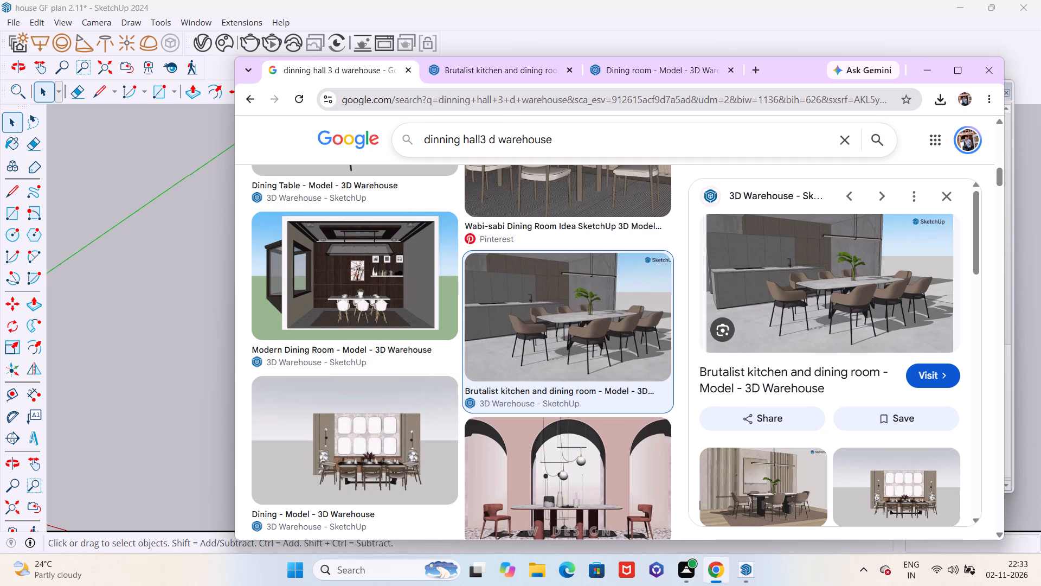
type("partition wall")
key("space")
key("Return")
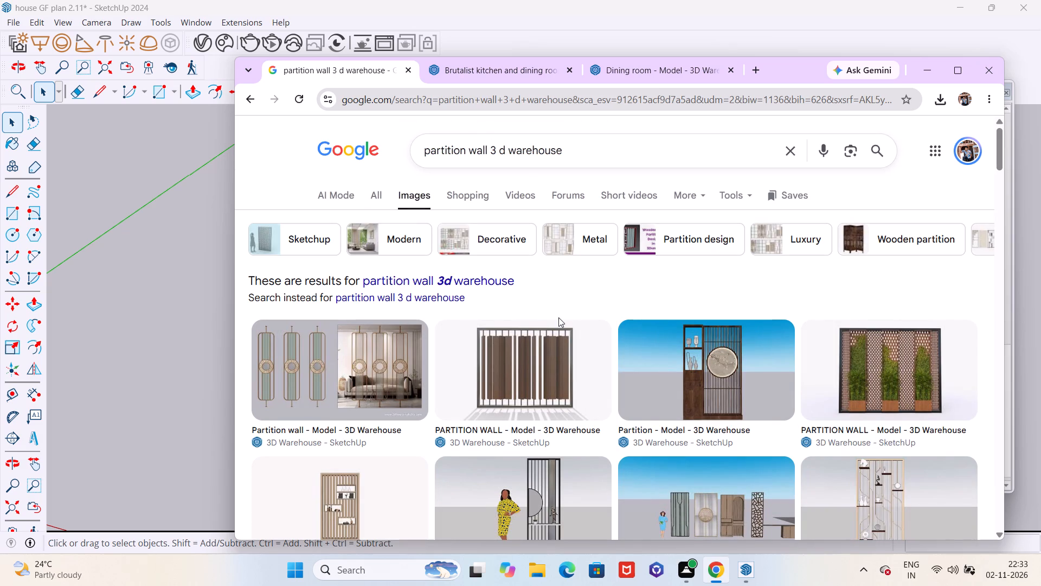
Examine the partition wall models in the image results, previewing the wooden slatted and planted lattice designs and their related images.
left_click(718, 374)
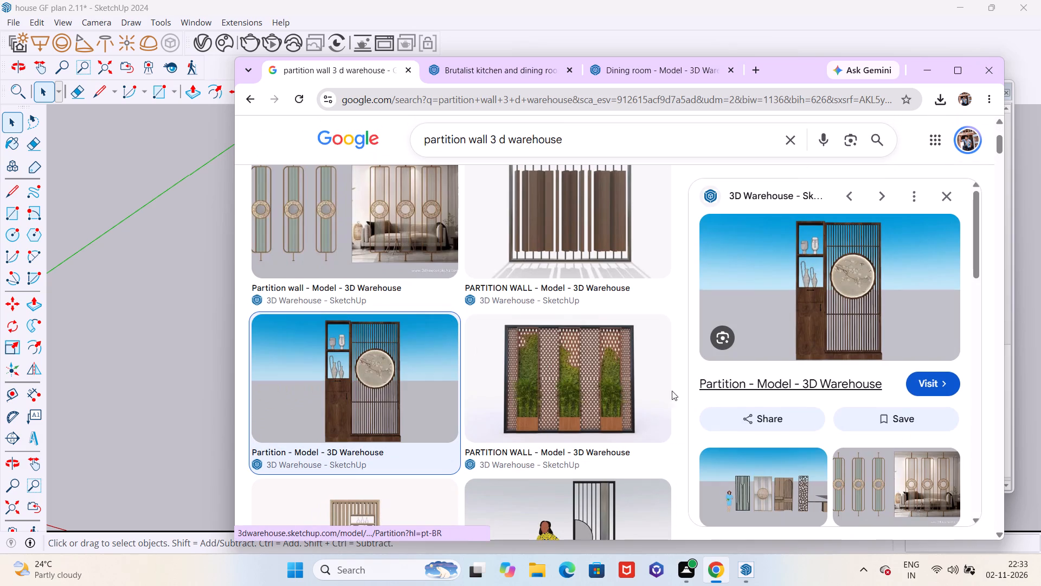
left_click(622, 394)
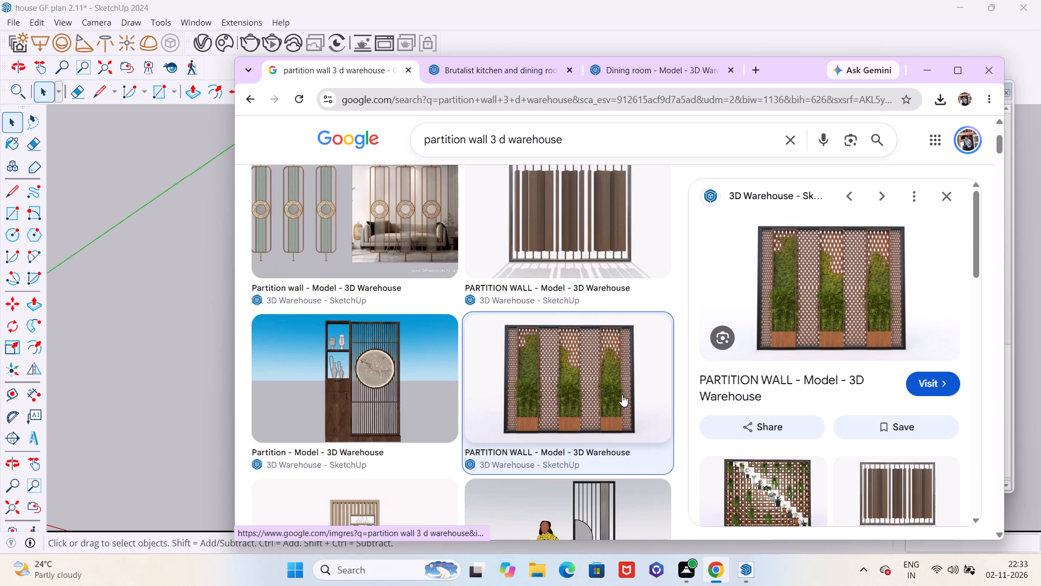
scroll(494, 377, "down", 2)
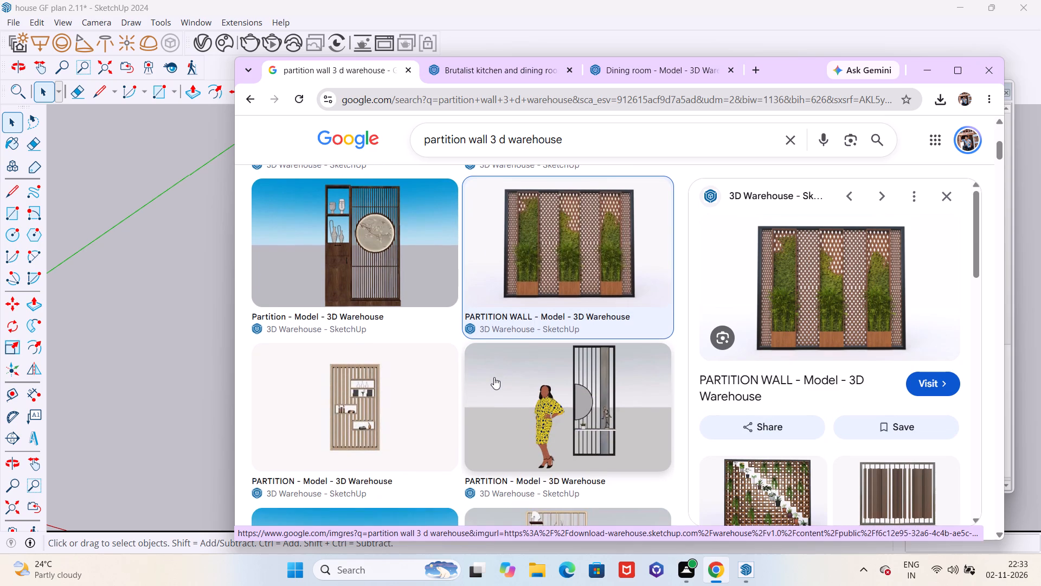
scroll(735, 370, "down", 2)
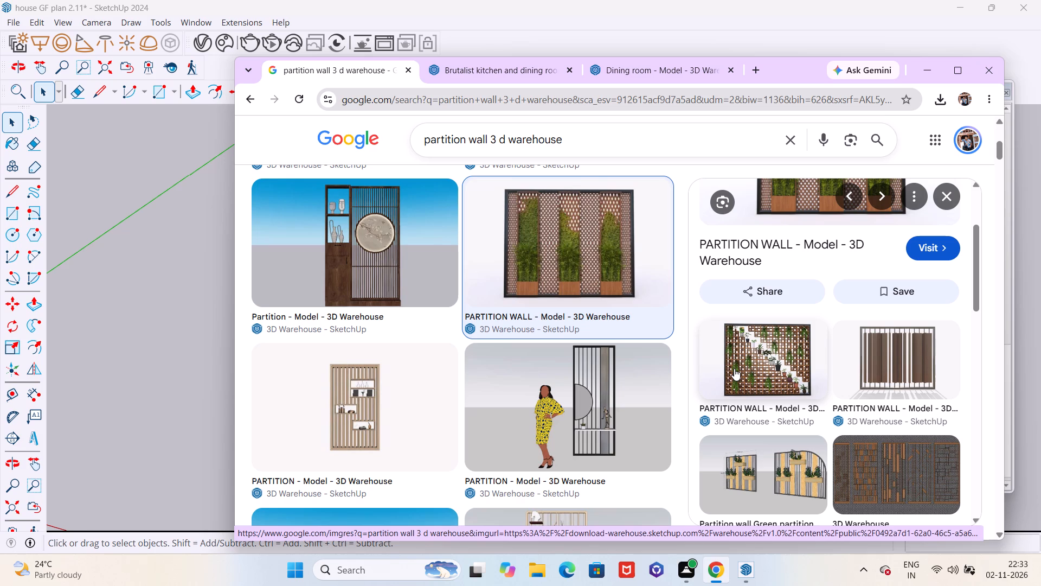
scroll(734, 368, "down", 3)
scroll(734, 368, "up", 4)
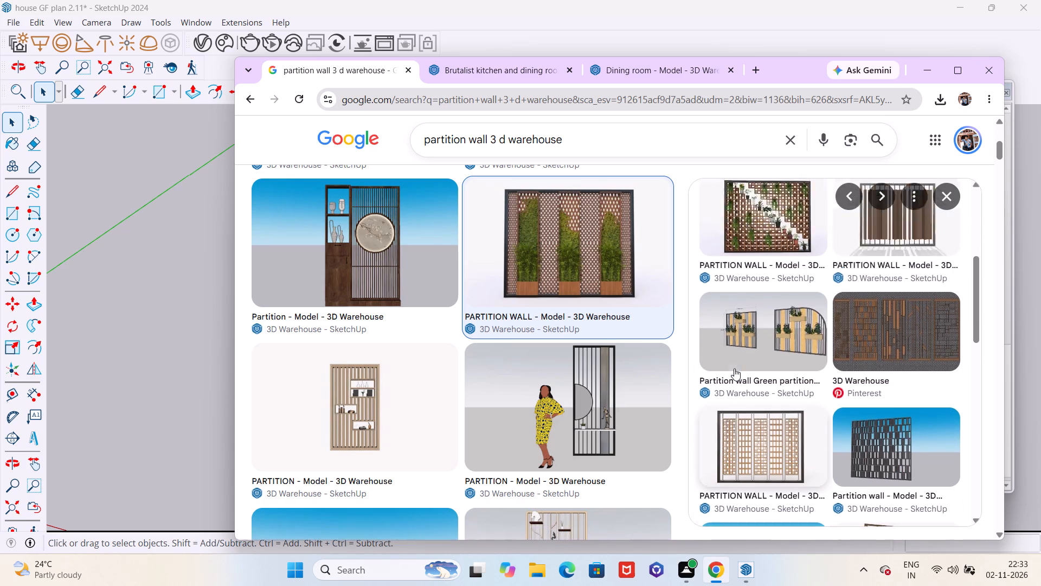
scroll(832, 348, "up", 5)
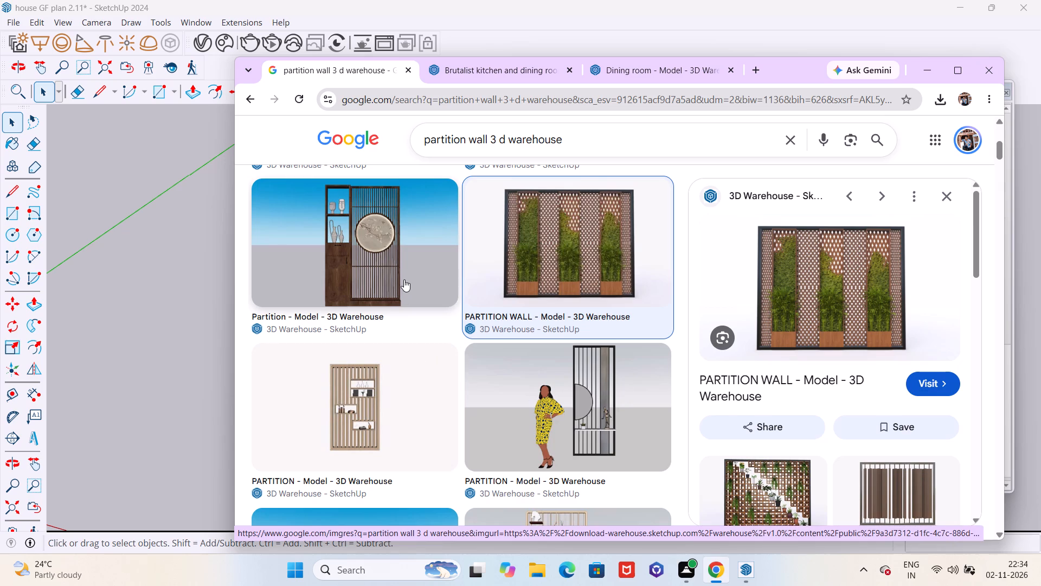
scroll(419, 287, "down", 5)
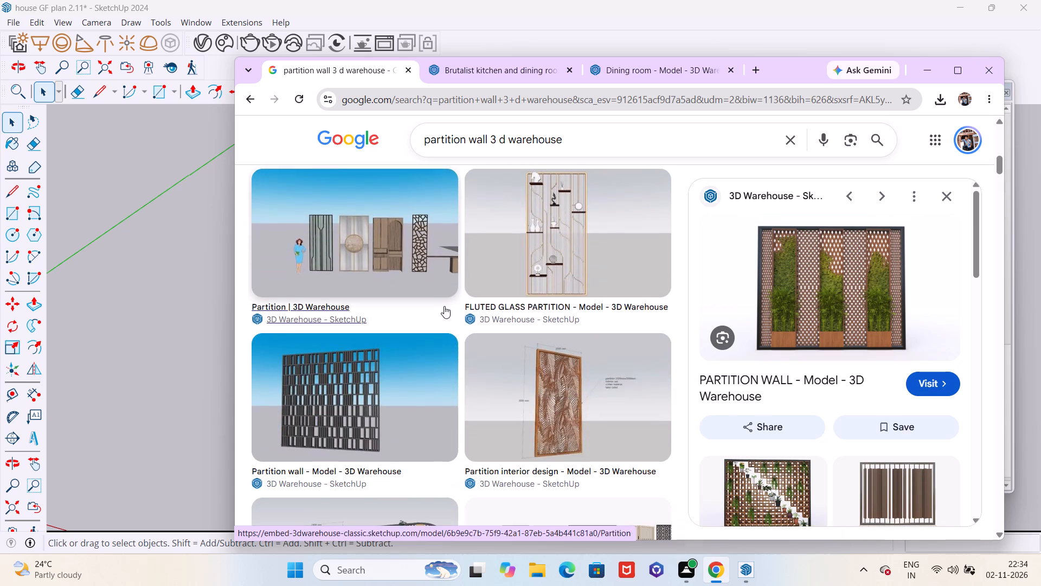
scroll(445, 308, "down", 1)
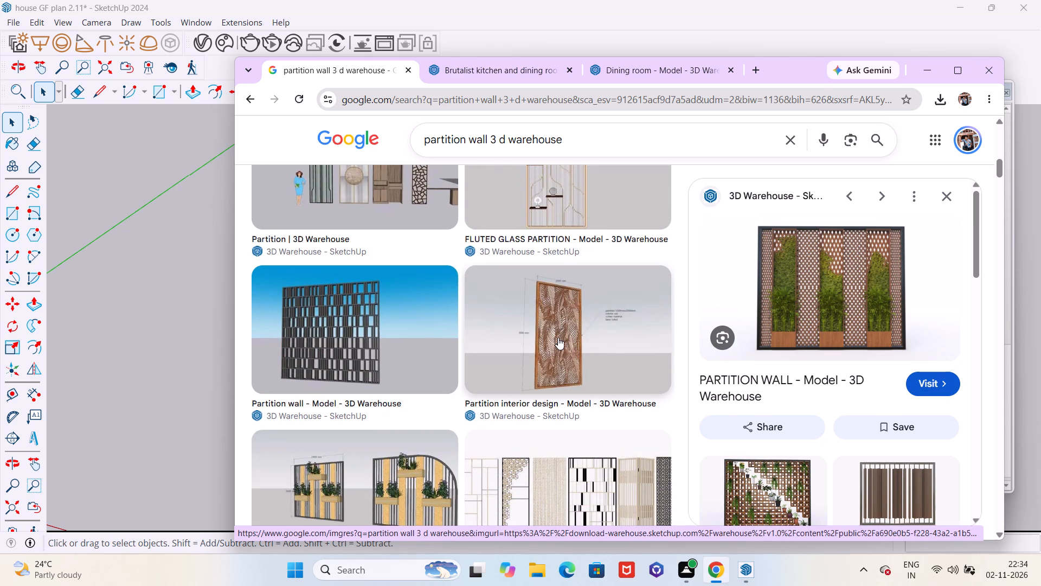
scroll(558, 334, "down", 3)
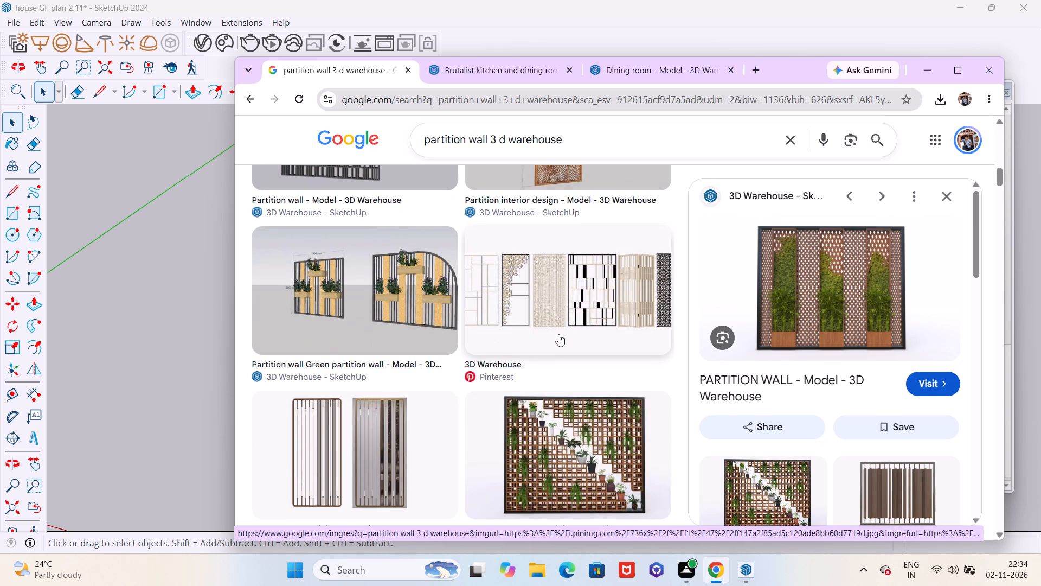
scroll(558, 334, "down", 4)
scroll(558, 334, "up", 4)
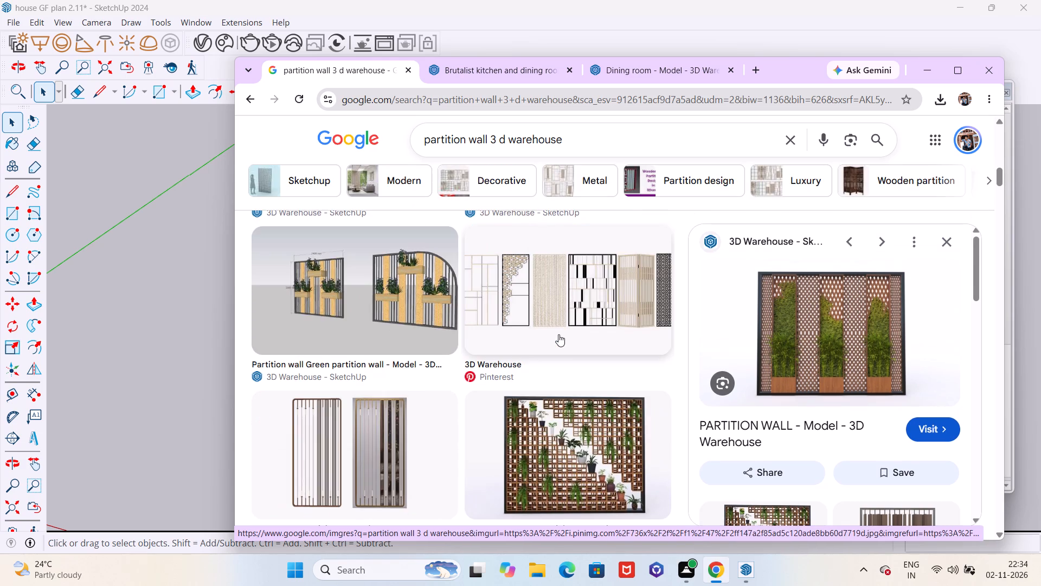
Open the "Partition wall Green partition wall" model on 3D Warehouse and download it as a SketchUp file.
left_click(409, 290)
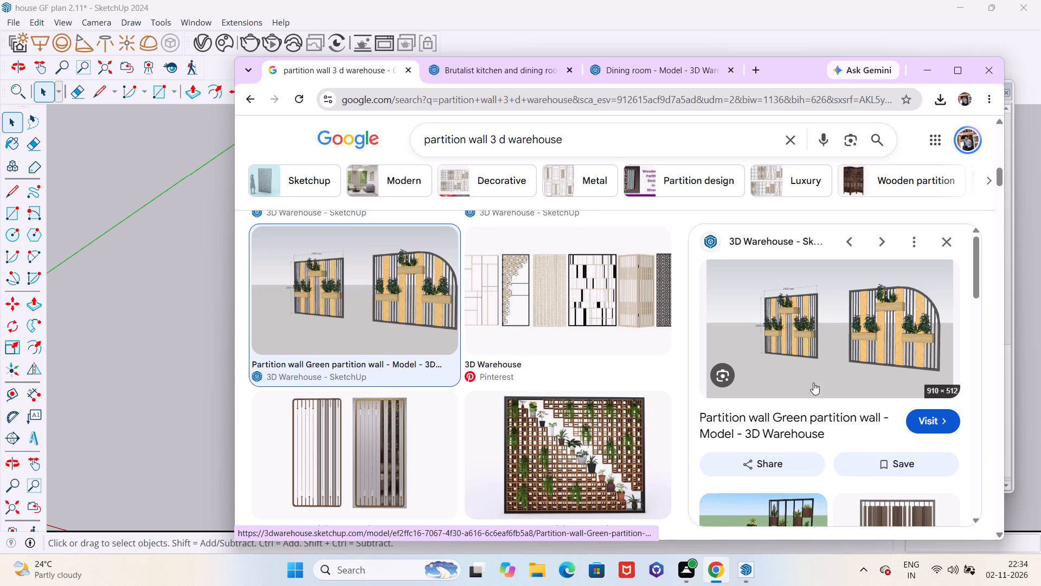
left_click(916, 423)
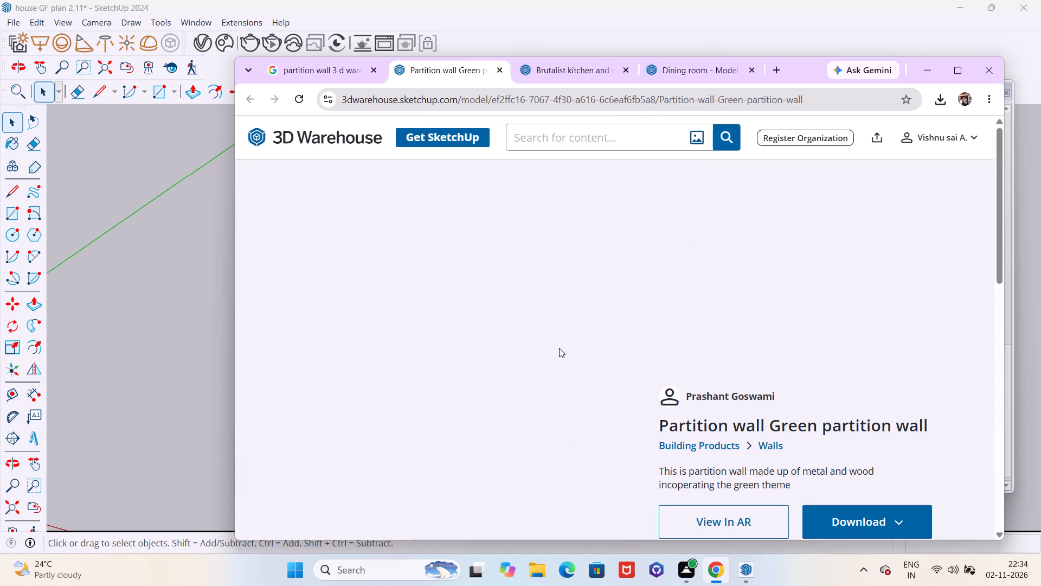
scroll(522, 325, "down", 2)
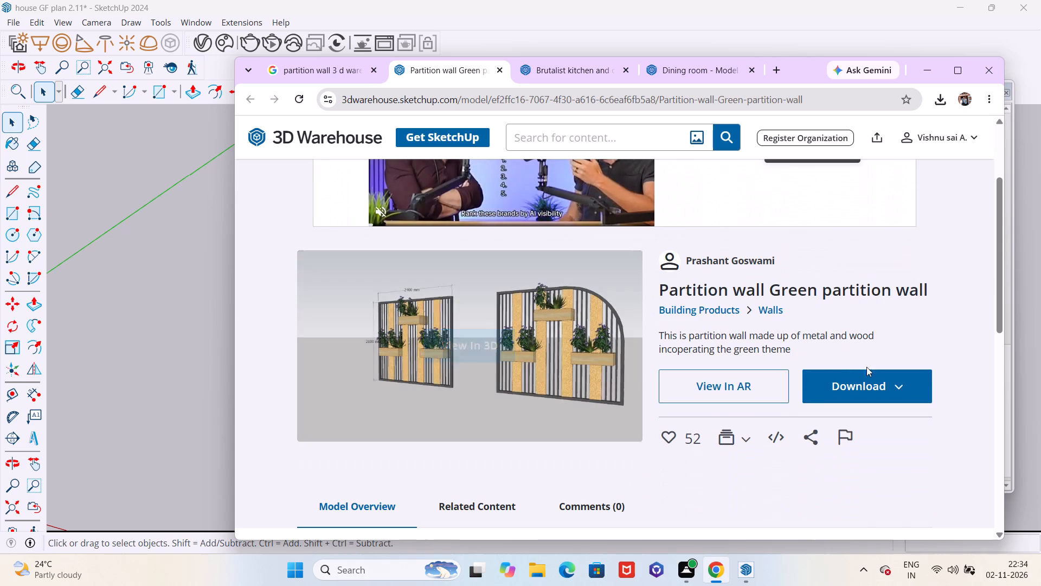
left_click(872, 381)
left_click(885, 426)
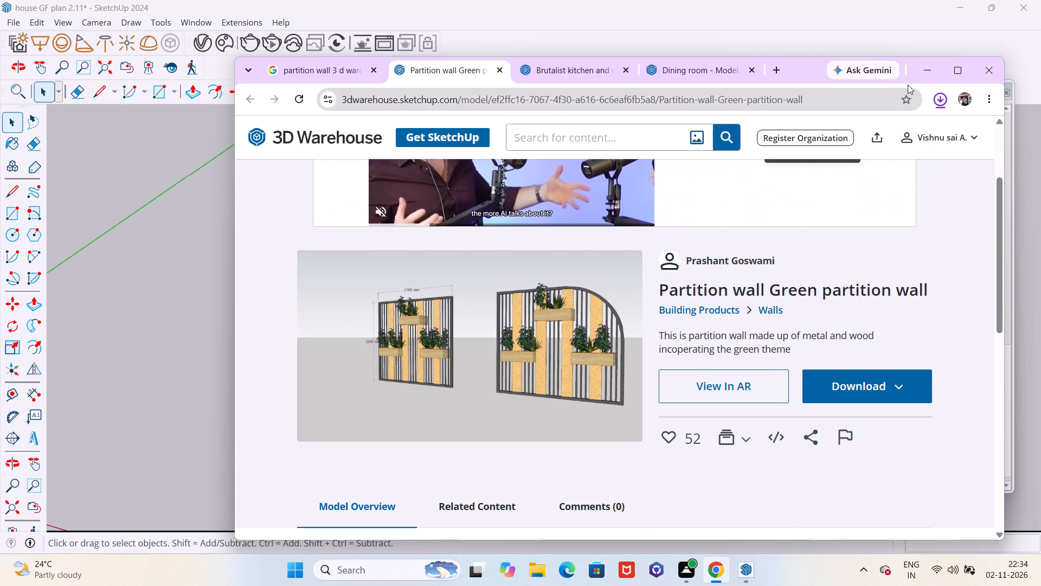
Return to SketchUp, import the PARTITION+WALL file, place it on the open ground outside the house's side wall and deselect it.
left_click(924, 71)
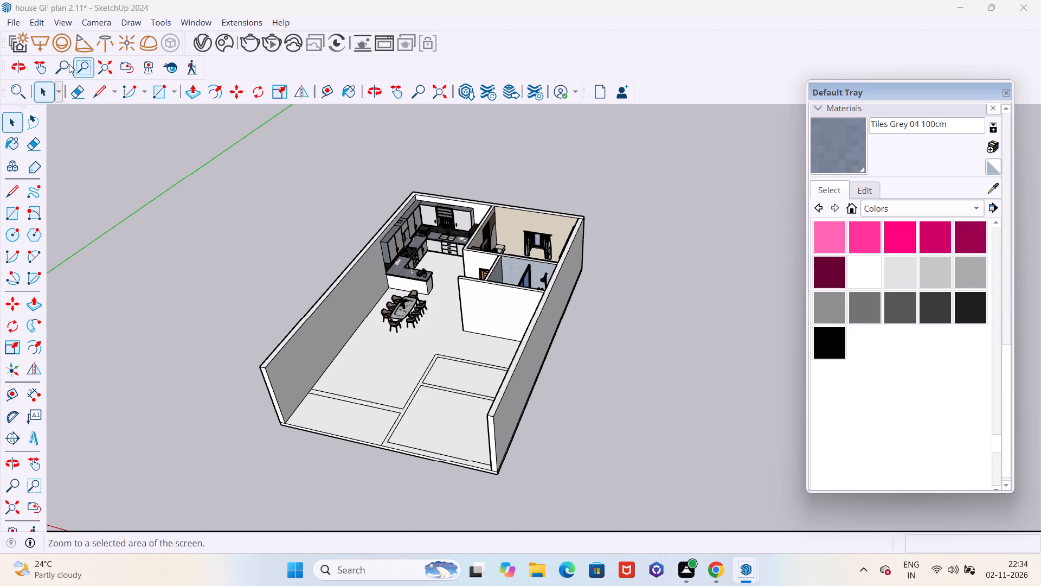
left_click(16, 23)
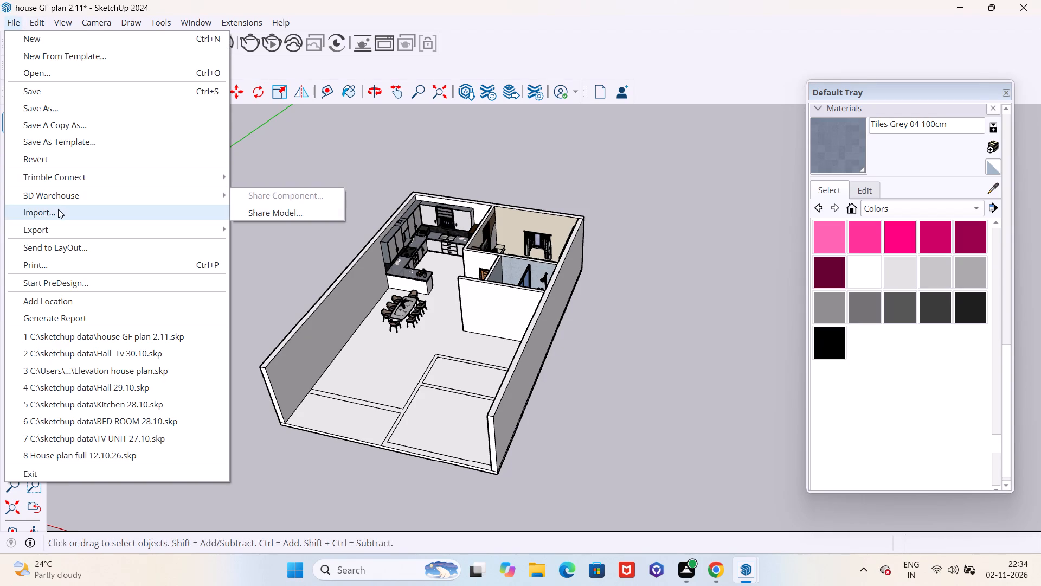
left_click(58, 209)
left_click(162, 136)
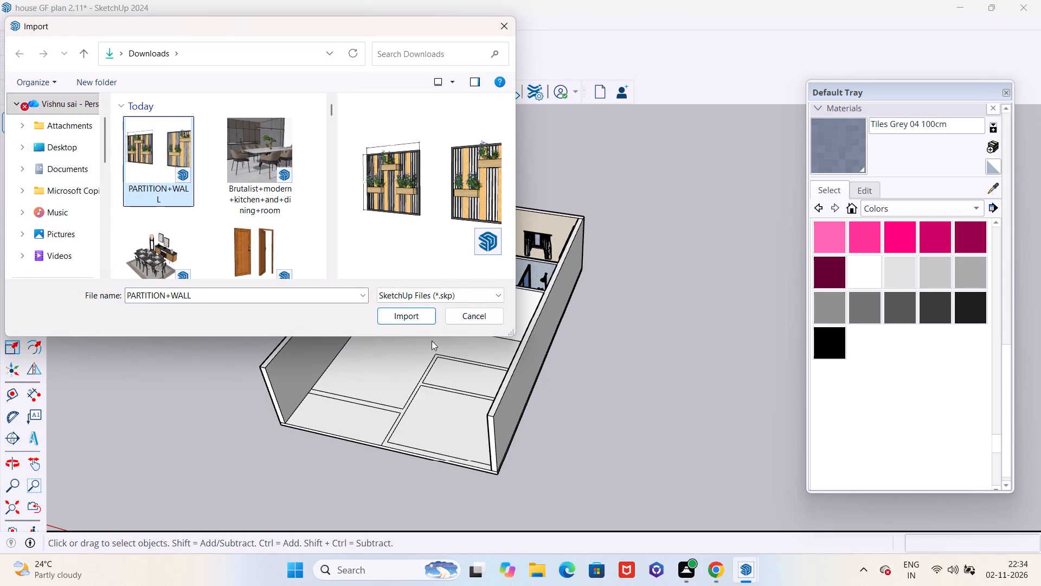
left_click(416, 313)
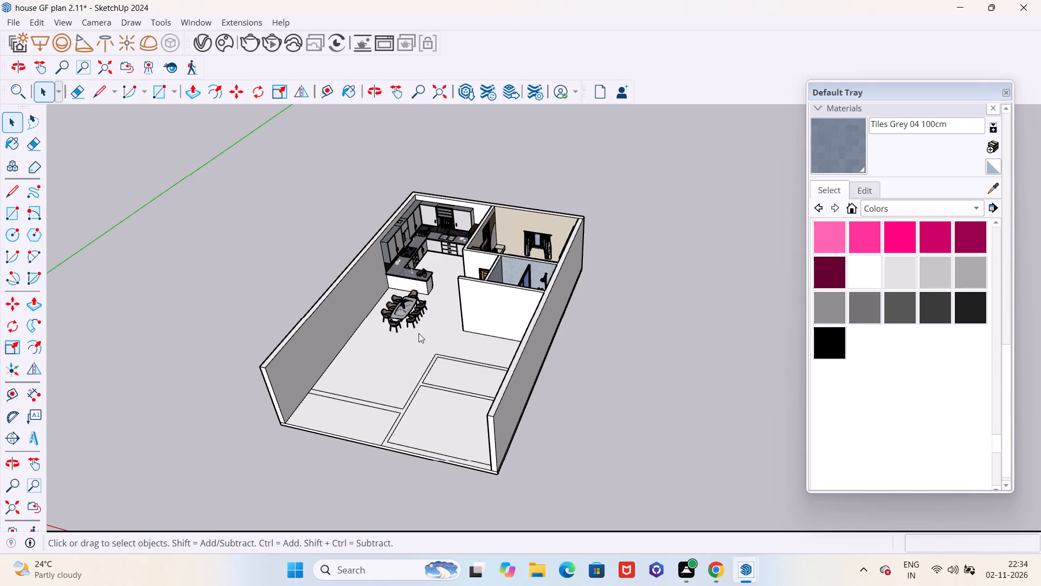
scroll(390, 350, "up", 5)
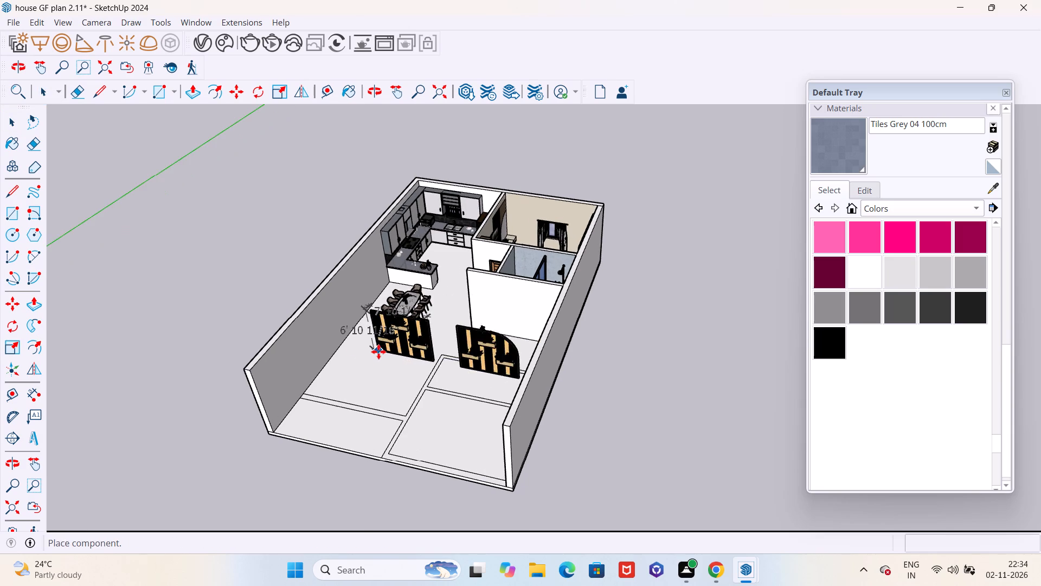
scroll(295, 336, "down", 5)
left_click(589, 393)
middle_click_drag(637, 454, 632, 380)
scroll(646, 375, "up", 9)
key("space")
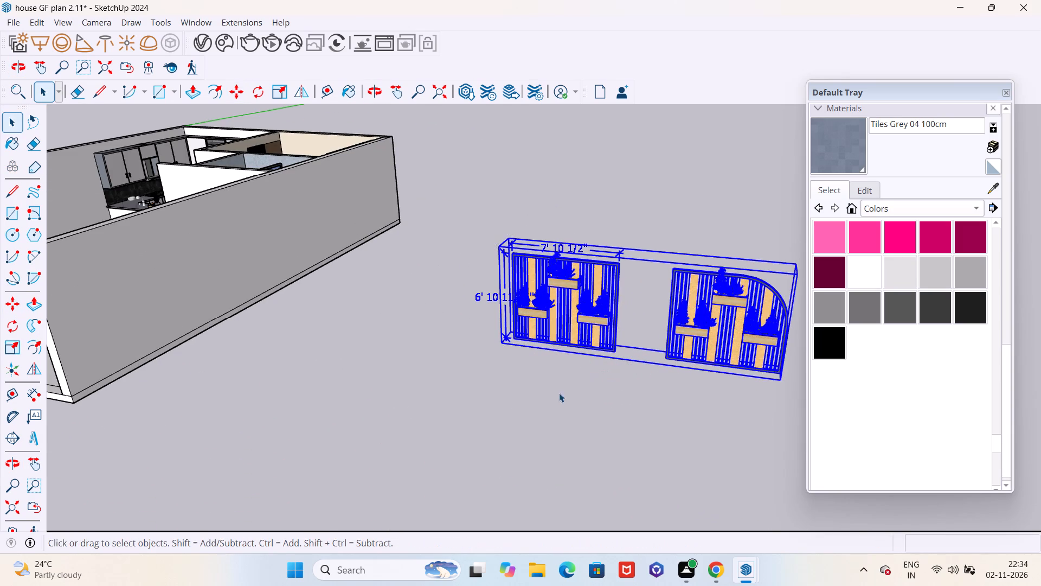
scroll(533, 405, "down", 4)
scroll(547, 453, "up", 1)
left_click(553, 431)
middle_click_drag(558, 432, 586, 393)
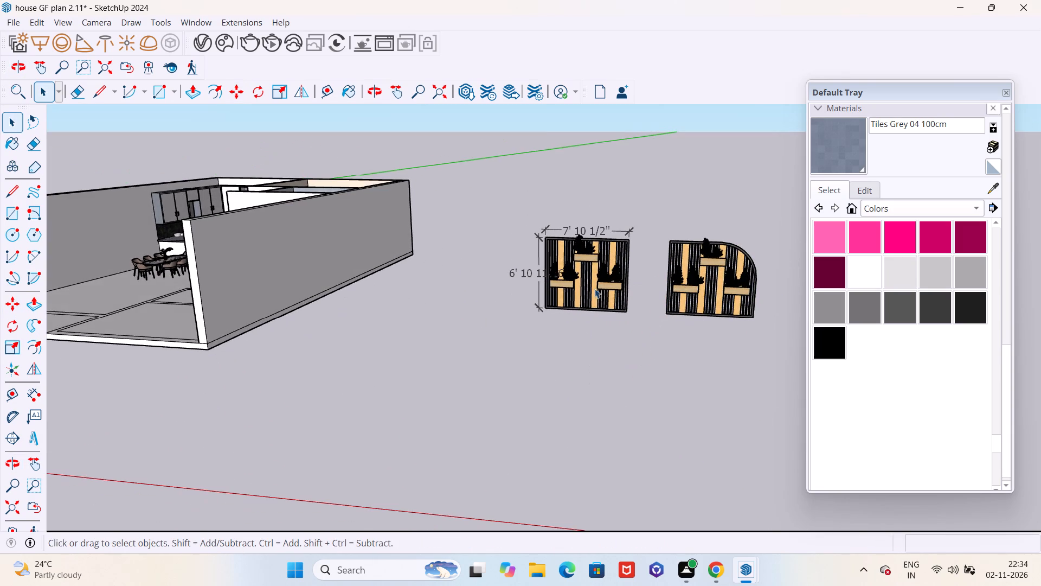
Open the imported partition model, delete its rectangular planted panel with the width dimension, and exit the model.
double_click(595, 288)
scroll(599, 281, "up", 9)
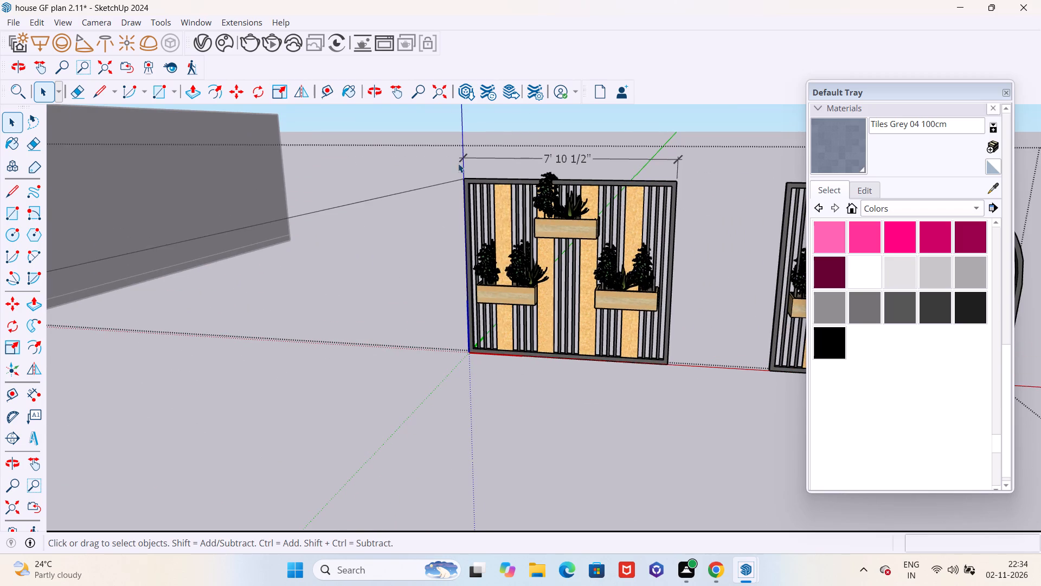
scroll(502, 298, "down", 8)
left_click_drag(451, 206, 613, 358)
key("Delete")
key("Delete")
scroll(499, 337, "down", 9)
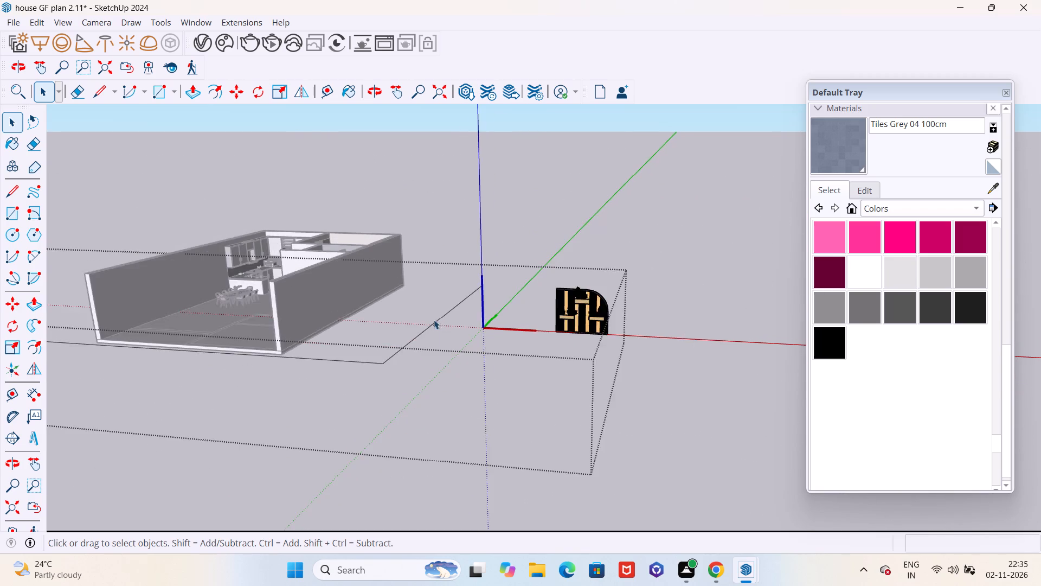
scroll(434, 320, "down", 3)
left_click(676, 423)
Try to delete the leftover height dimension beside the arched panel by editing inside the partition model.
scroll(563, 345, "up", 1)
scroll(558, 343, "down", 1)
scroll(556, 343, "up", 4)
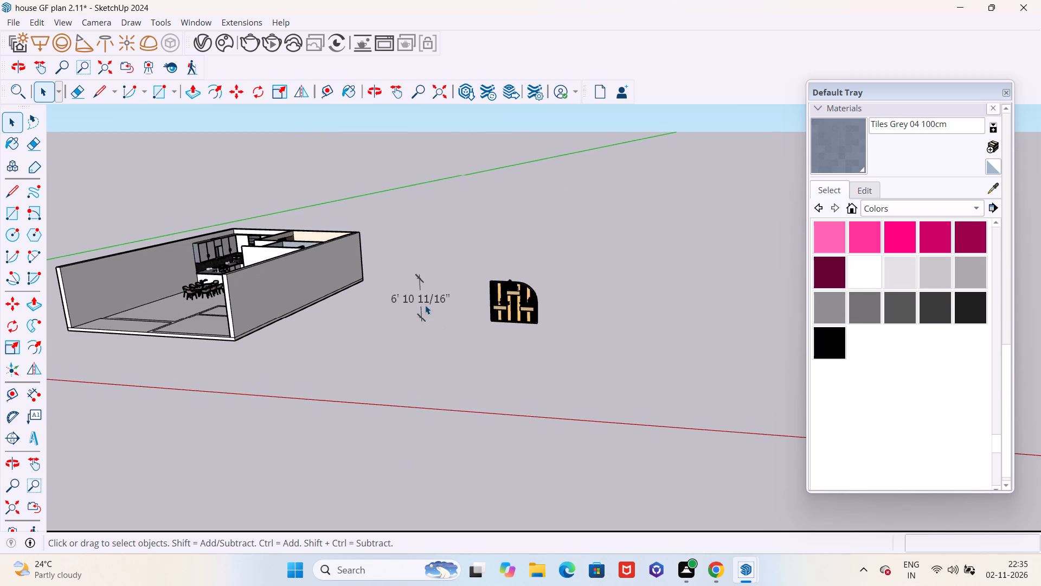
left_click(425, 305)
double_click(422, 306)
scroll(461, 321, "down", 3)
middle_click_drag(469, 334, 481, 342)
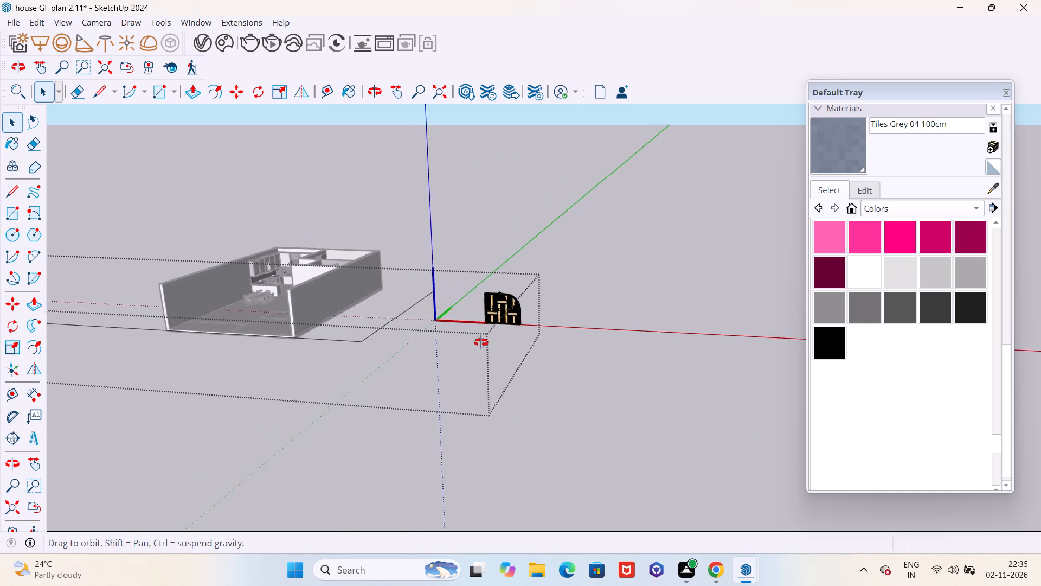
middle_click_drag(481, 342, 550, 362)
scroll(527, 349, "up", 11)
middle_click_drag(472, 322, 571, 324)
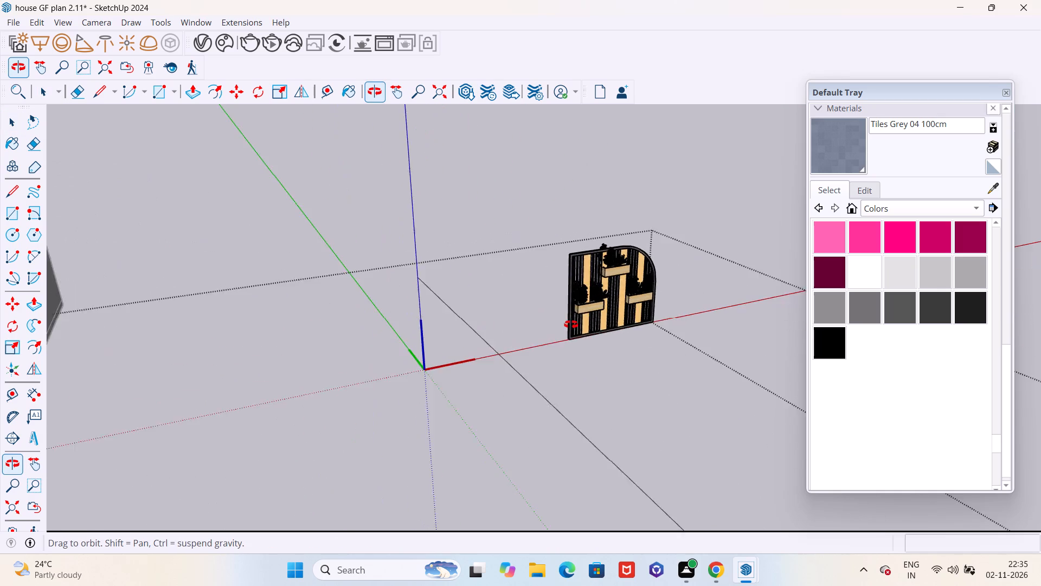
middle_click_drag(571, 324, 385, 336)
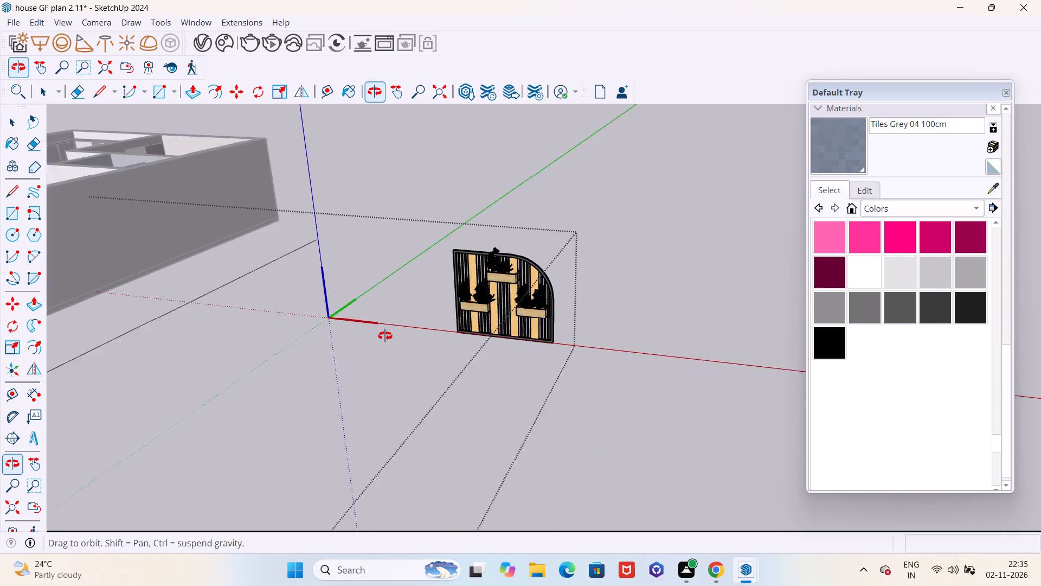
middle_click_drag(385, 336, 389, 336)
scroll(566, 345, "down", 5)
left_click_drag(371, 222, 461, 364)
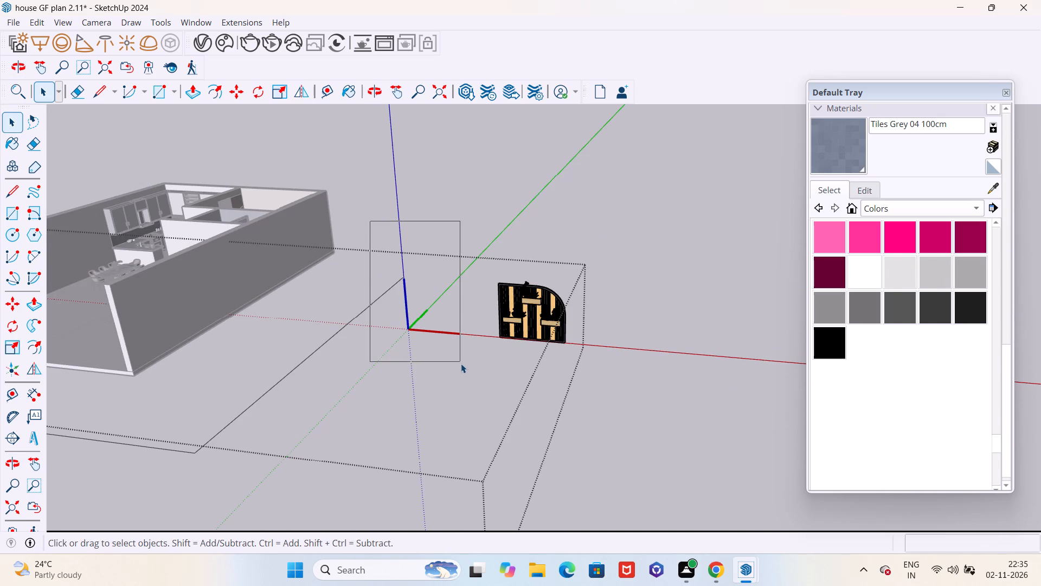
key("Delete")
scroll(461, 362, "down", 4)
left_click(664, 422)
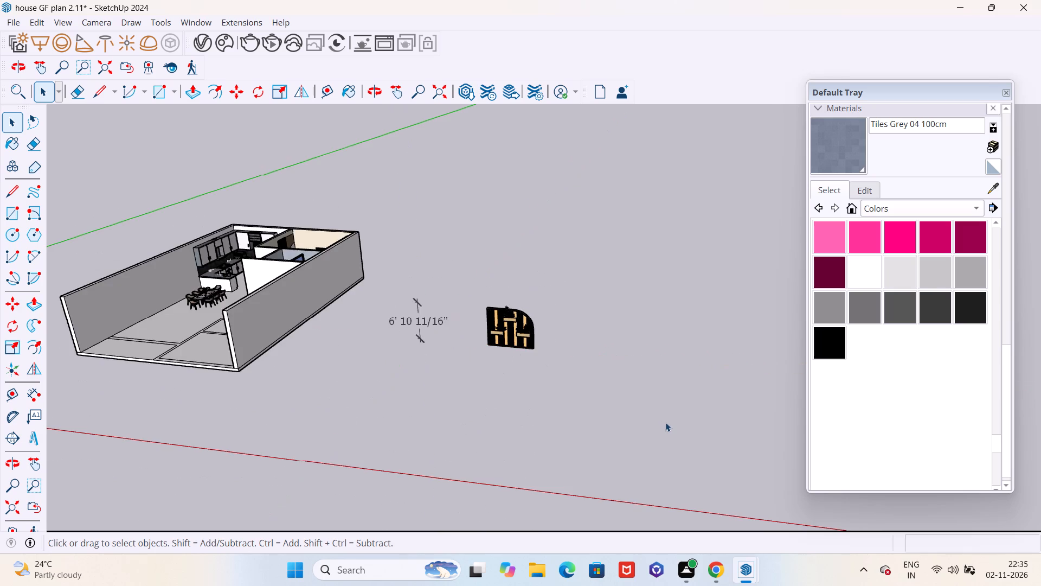
Reopen the partition model for editing and examine how its leftover height dimension relates to the arched panel.
scroll(416, 346, "up", 4)
double_click(421, 336)
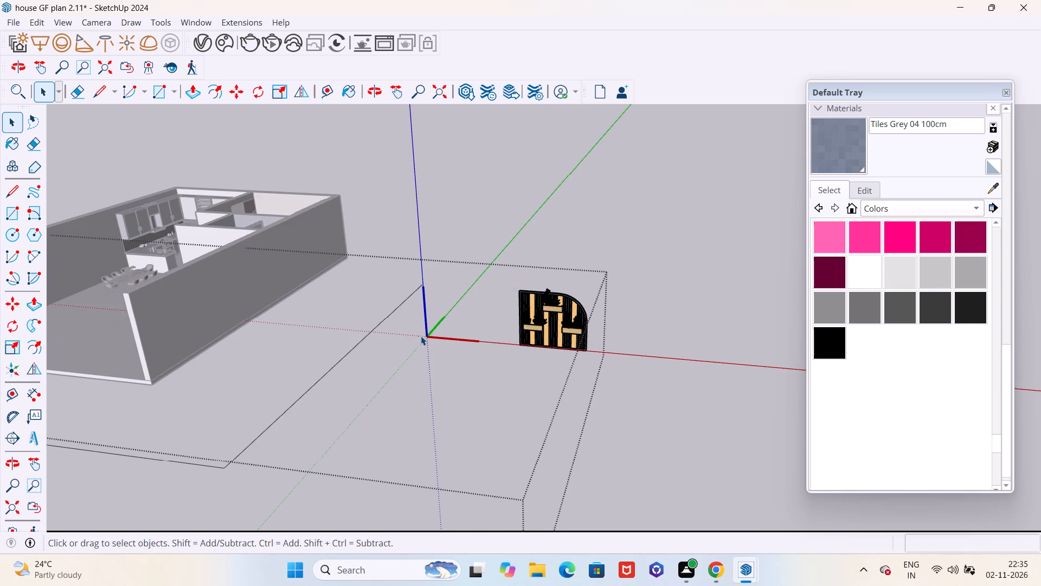
scroll(432, 340, "down", 5)
left_click(621, 409)
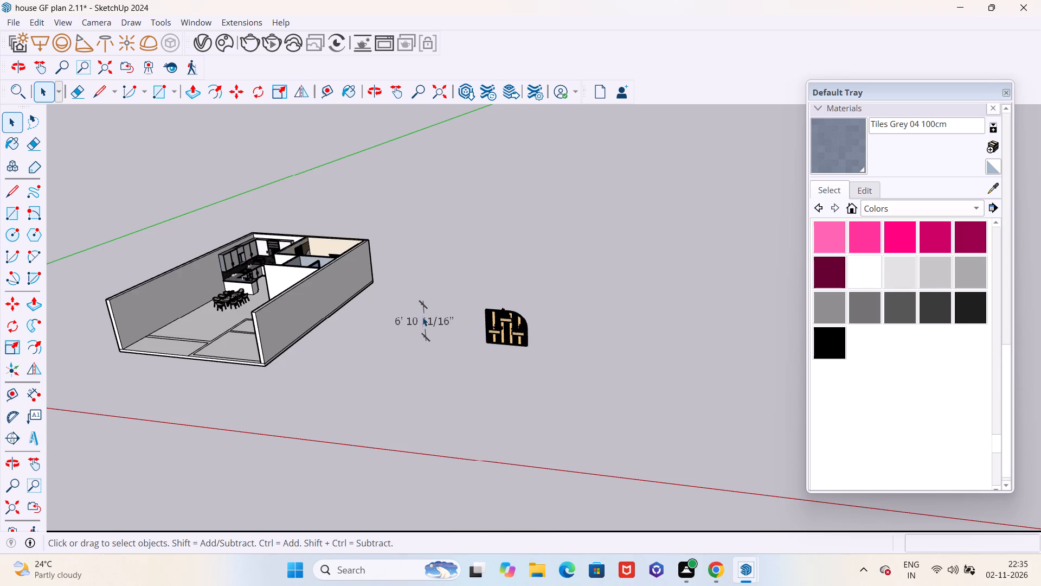
scroll(422, 317, "up", 1)
left_click_drag(404, 274, 470, 381)
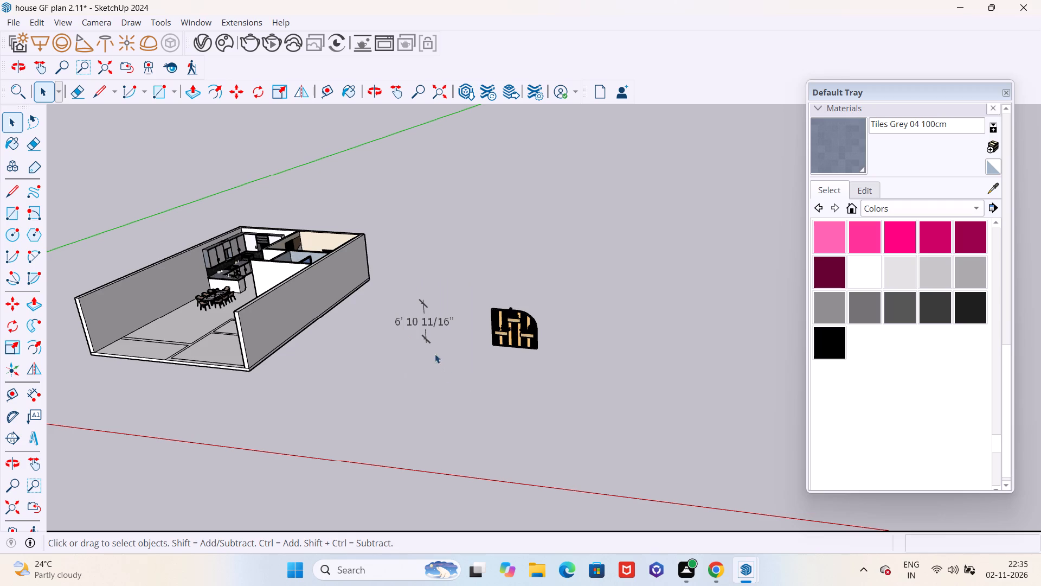
left_click(419, 311)
left_click(423, 324)
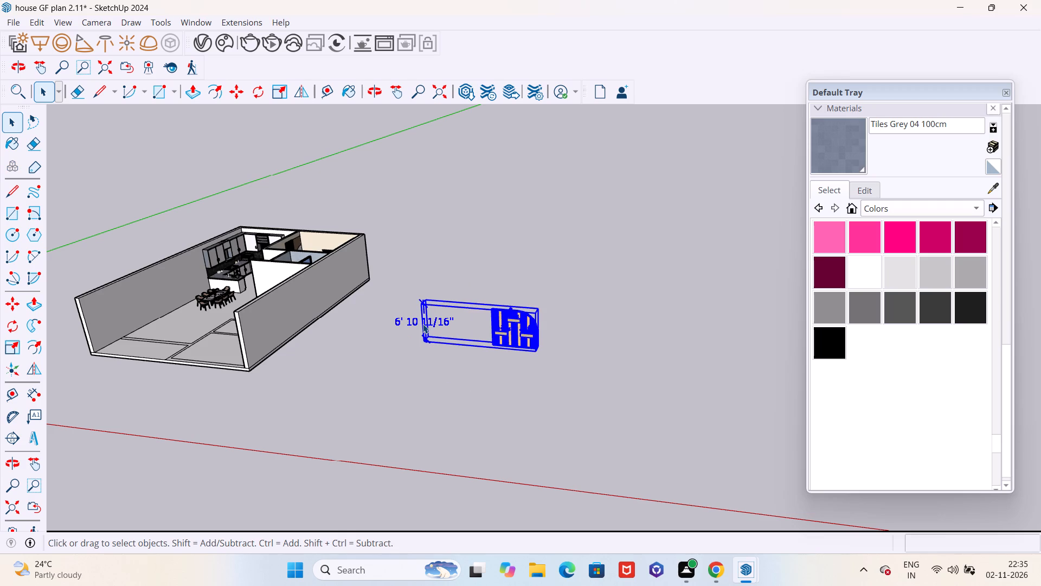
scroll(423, 324, "up", 18)
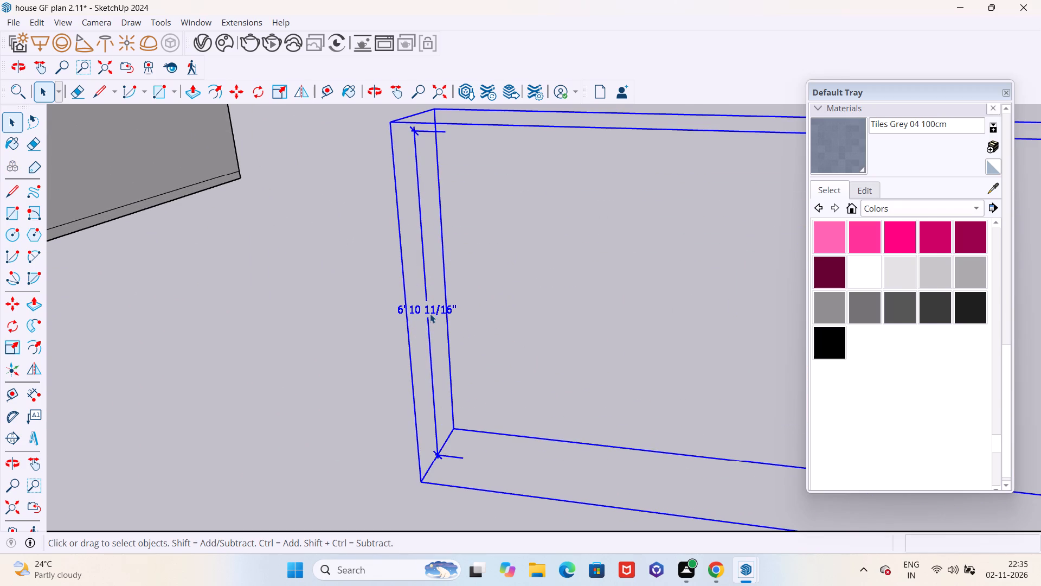
left_click(430, 314)
double_click(430, 314)
scroll(455, 315, "up", 5)
scroll(422, 341, "down", 11)
middle_click_drag(502, 346, 390, 345)
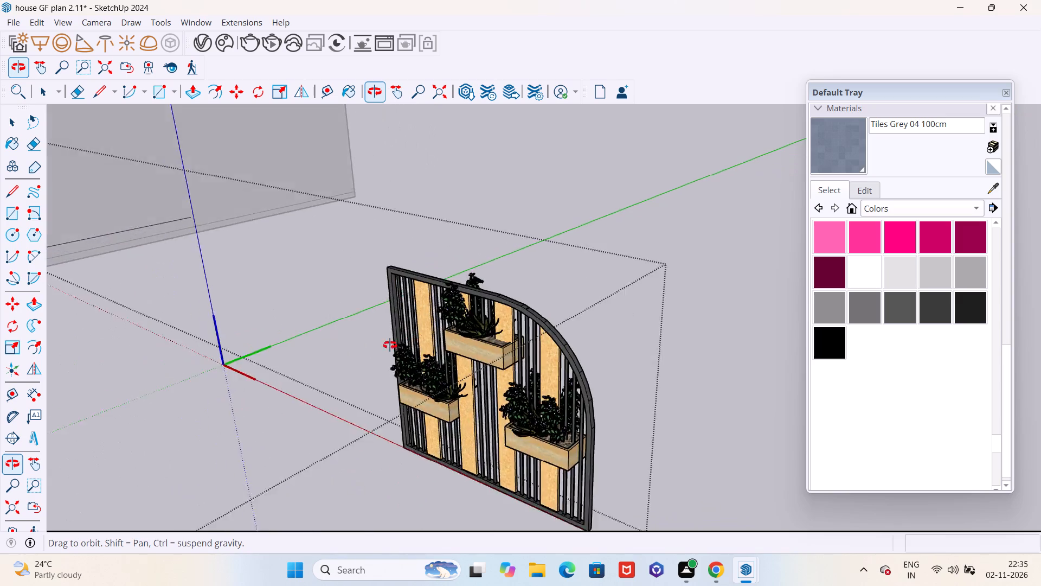
middle_click_drag(390, 345, 404, 335)
scroll(499, 327, "down", 6)
middle_click_drag(413, 342, 463, 342)
scroll(459, 338, "down", 4)
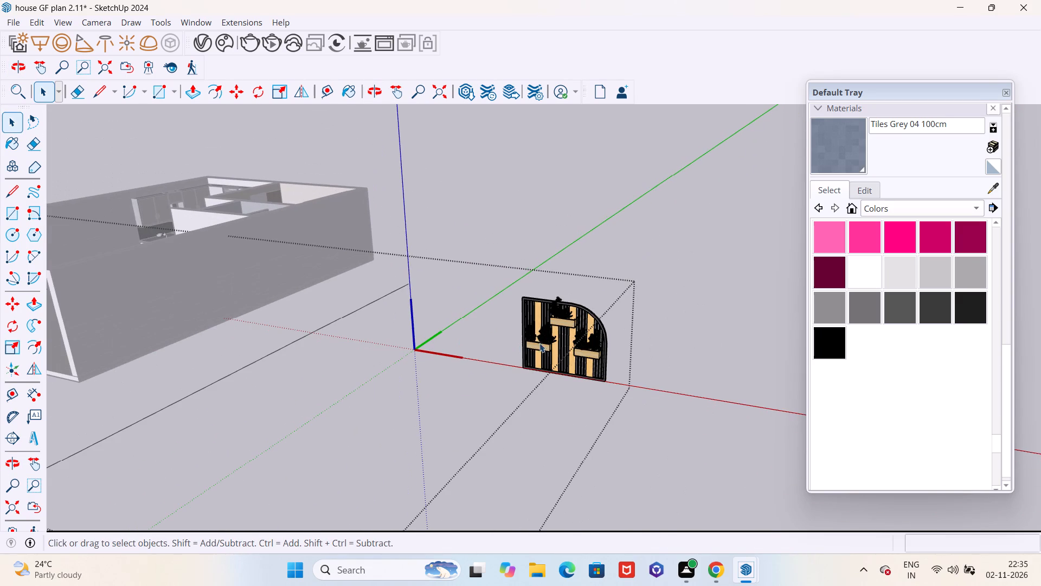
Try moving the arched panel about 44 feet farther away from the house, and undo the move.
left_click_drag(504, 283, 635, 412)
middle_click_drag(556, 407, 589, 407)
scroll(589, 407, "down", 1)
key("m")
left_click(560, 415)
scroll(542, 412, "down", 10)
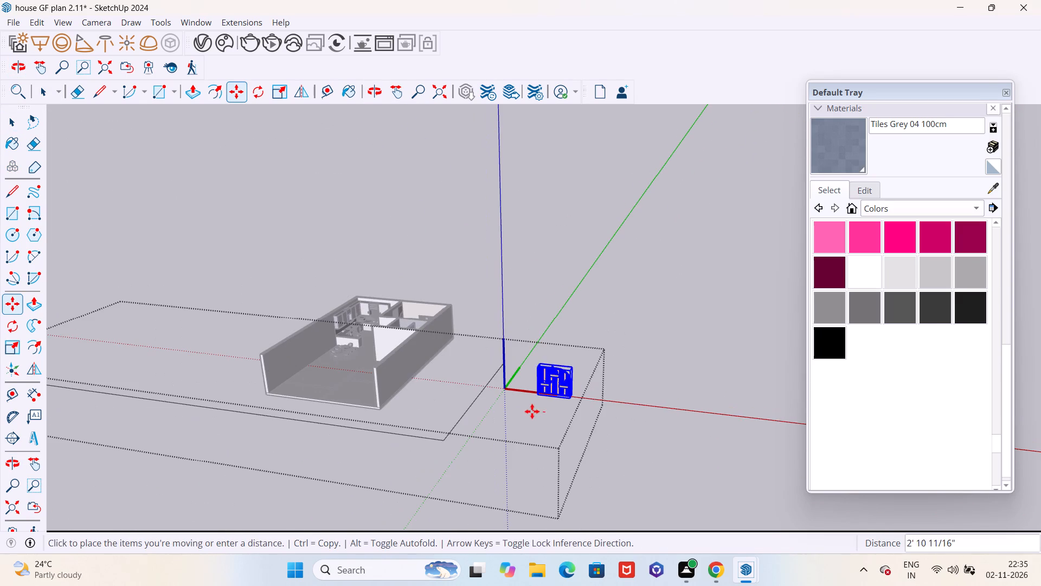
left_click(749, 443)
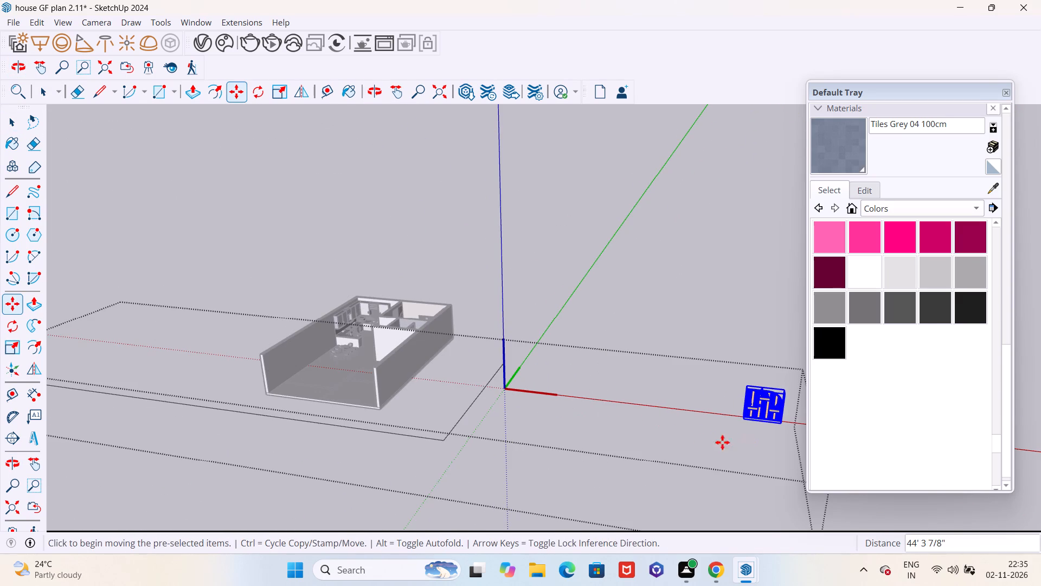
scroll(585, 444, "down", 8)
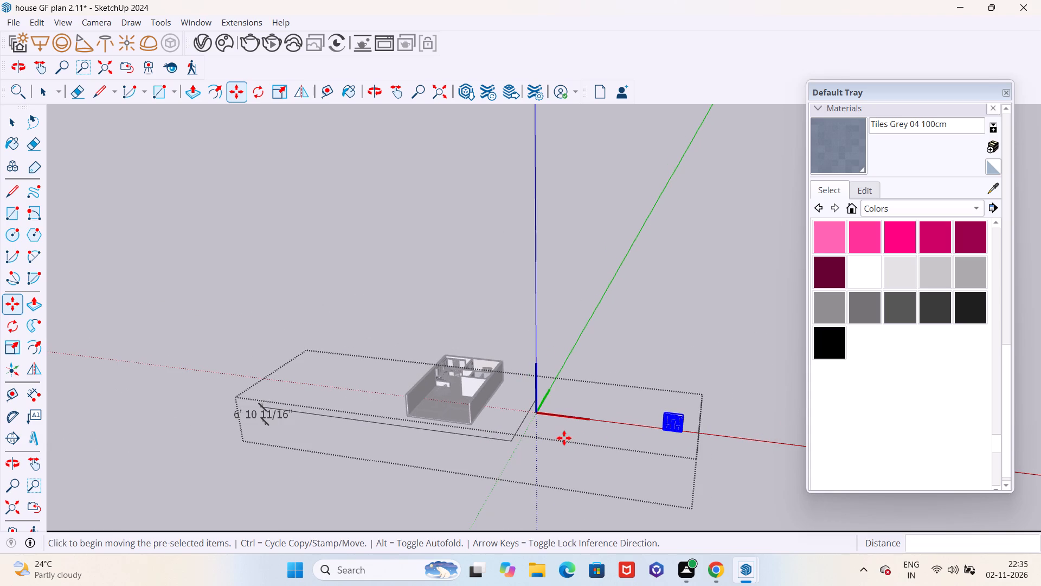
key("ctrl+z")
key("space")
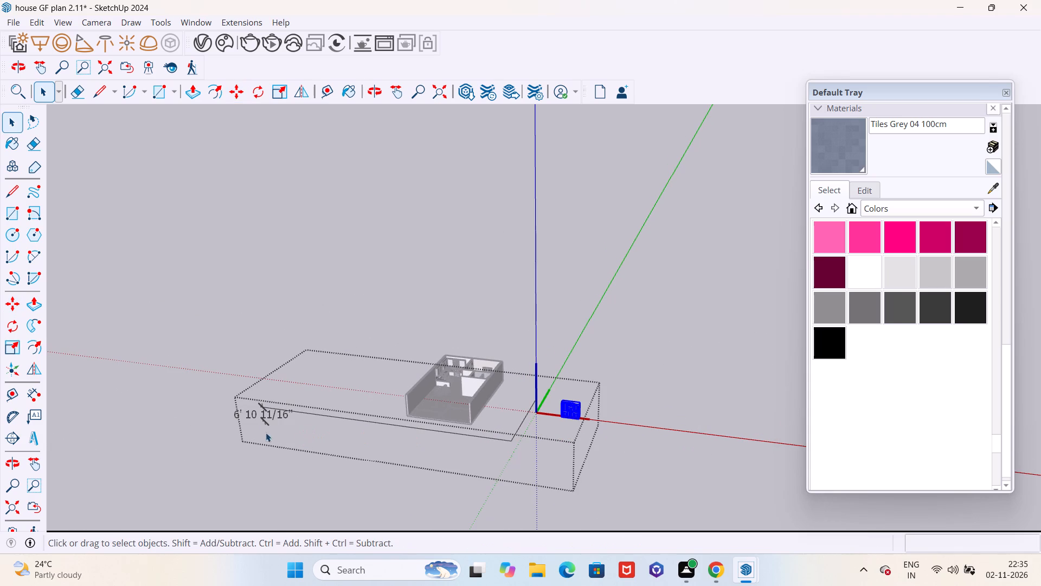
Delete the leftover height dimension inside the partition model and exit the model.
left_click(251, 415)
key("Delete")
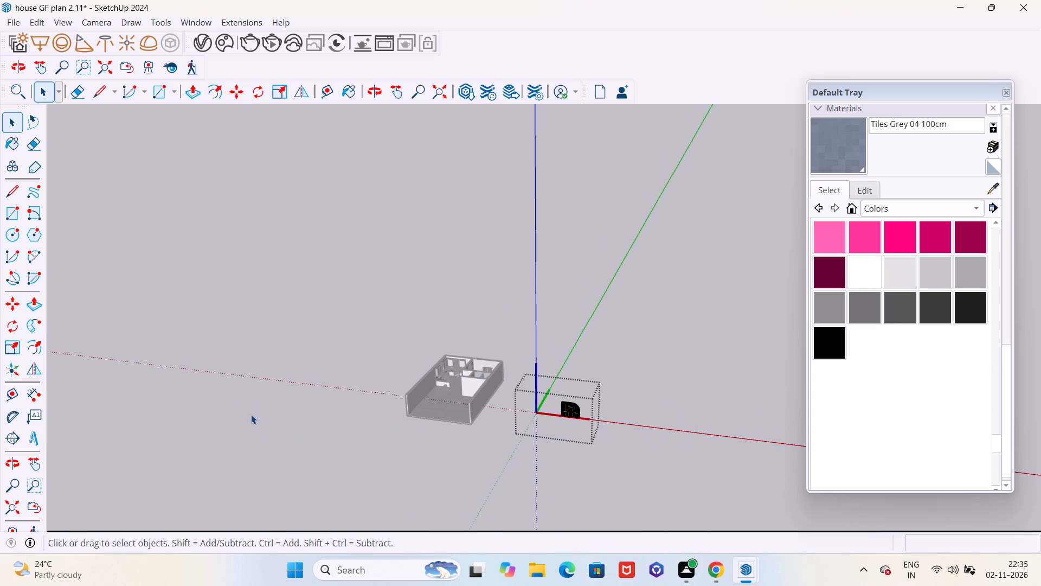
scroll(596, 452, "up", 4)
left_click(597, 448)
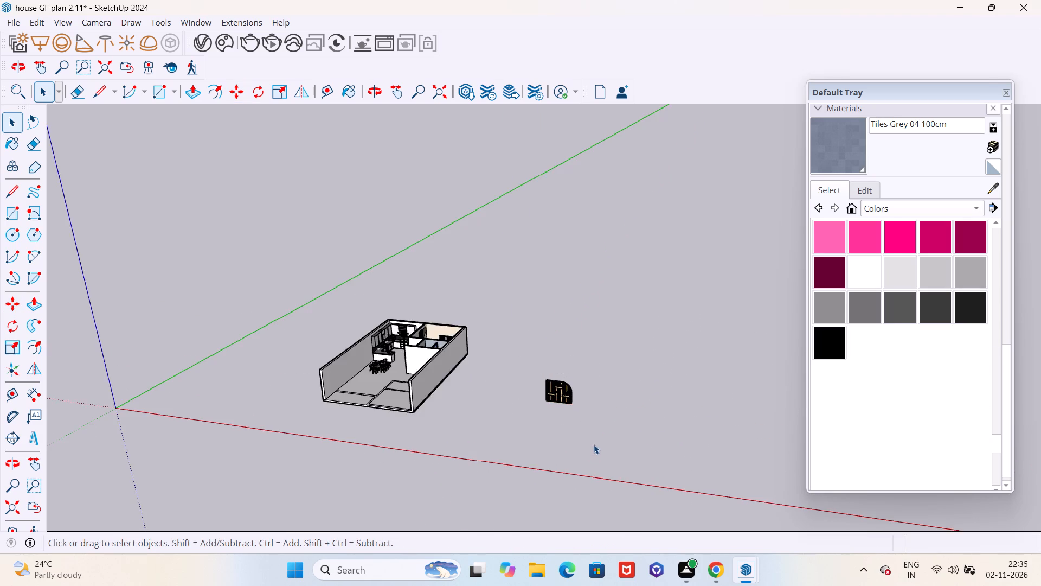
Measure the arched partition panel's height upward from its bottom edge with the Tape Measure, without keeping a guide.
scroll(510, 417, "up", 1)
middle_click_drag(521, 418, 569, 426)
scroll(570, 417, "up", 10)
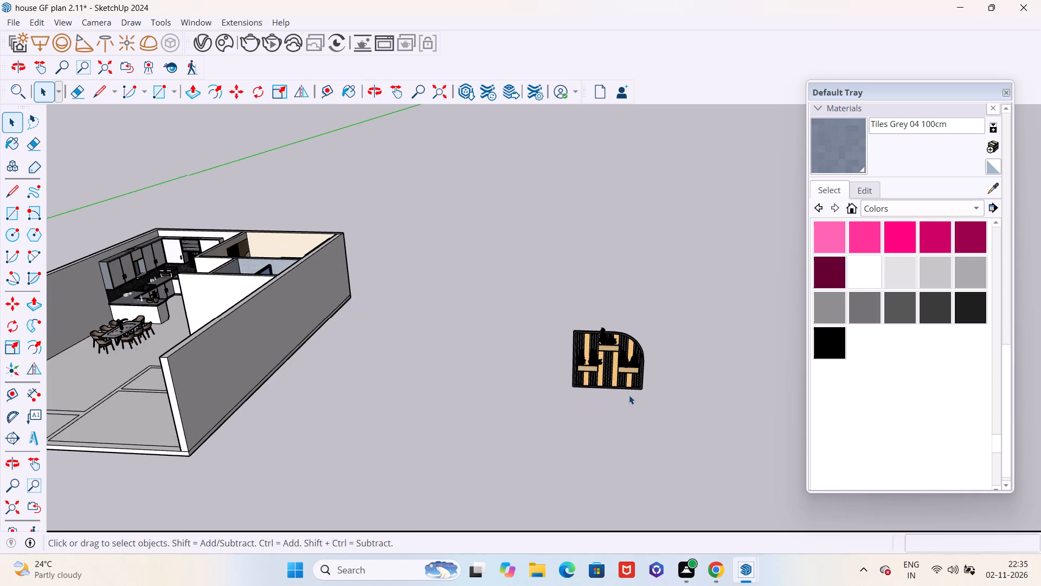
middle_click_drag(629, 395, 620, 386)
scroll(619, 384, "up", 1)
scroll(619, 384, "down", 1)
scroll(618, 384, "up", 9)
key("t")
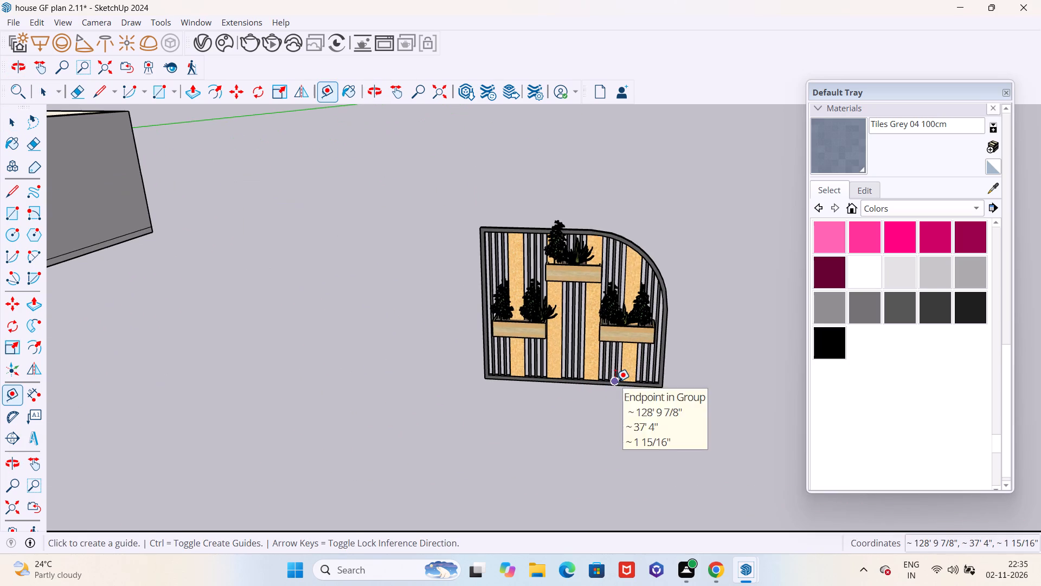
scroll(613, 388, "up", 9)
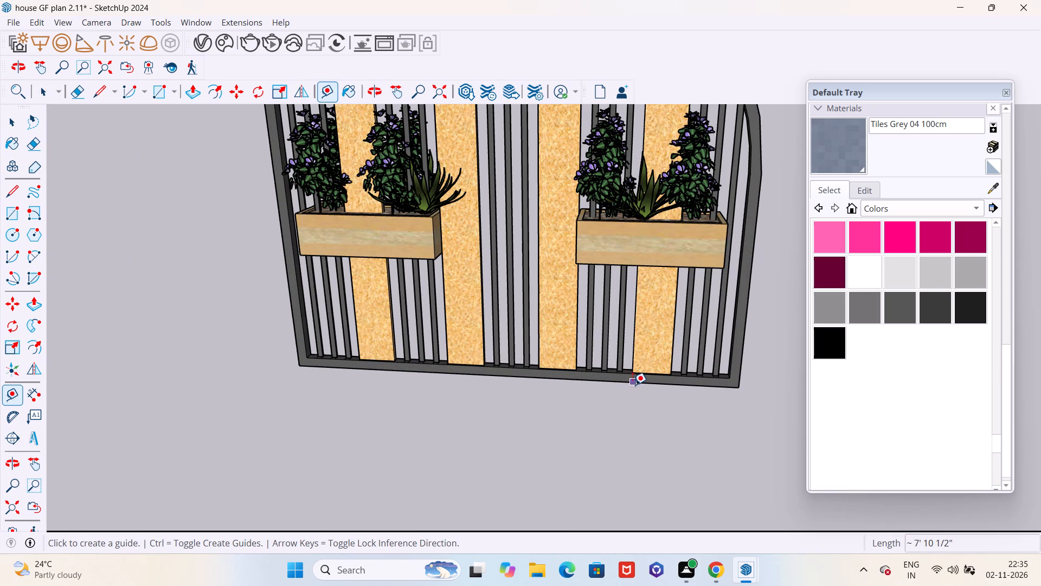
left_click(634, 384)
scroll(633, 384, "down", 4)
scroll(612, 332, "down", 5)
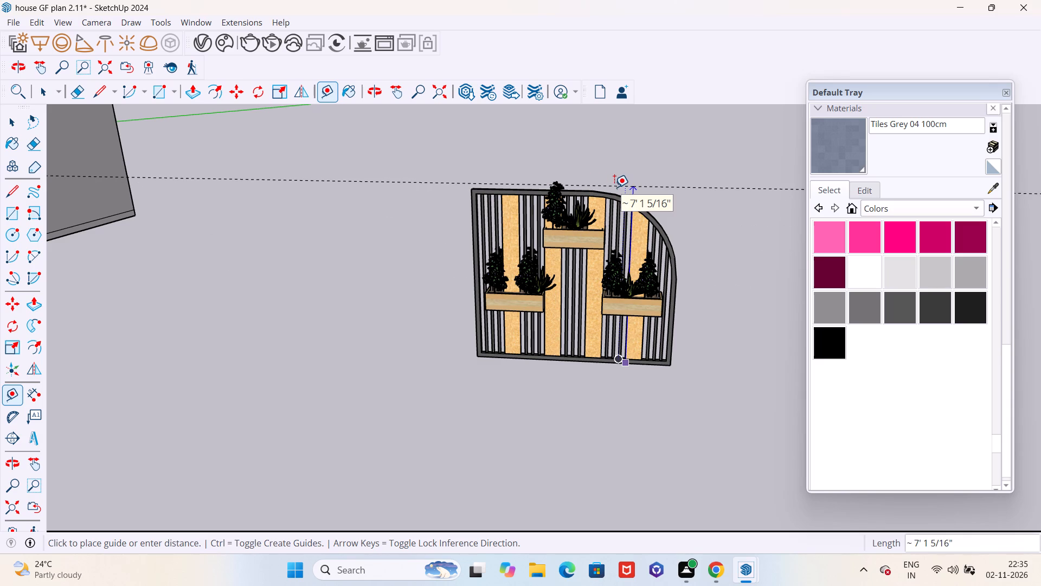
key("Escape")
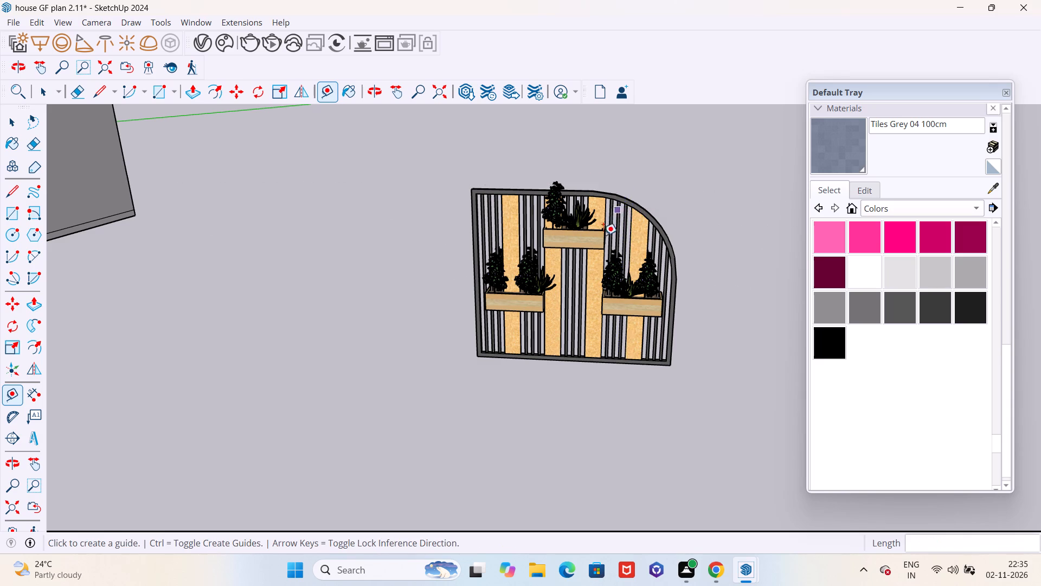
scroll(537, 365, "down", 10)
middle_click_drag(552, 409, 473, 429)
key("space")
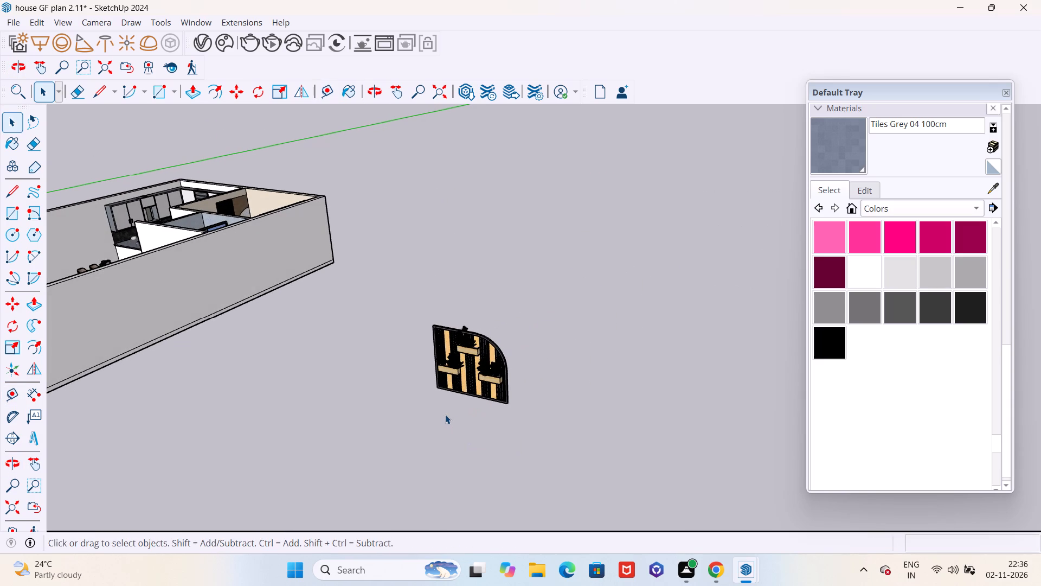
Move the arched partition by its bottom frame corner into the house, against the long side wall beside the dining set.
scroll(445, 410, "up", 3)
middle_click_drag(453, 409, 513, 407)
scroll(548, 385, "up", 3)
left_click(555, 375)
scroll(534, 385, "up", 2)
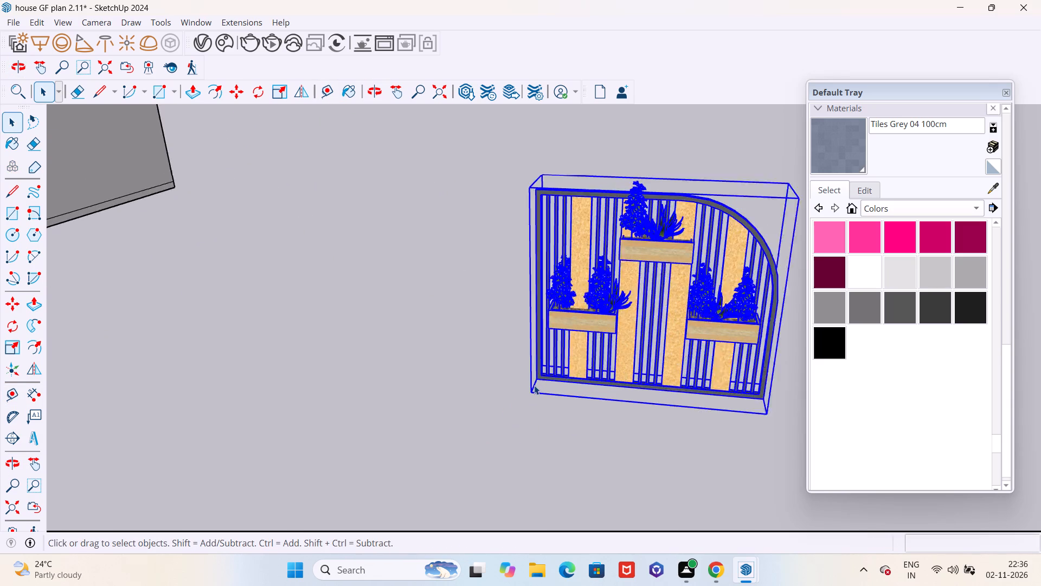
scroll(534, 385, "up", 8)
key("m")
scroll(534, 385, "up", 8)
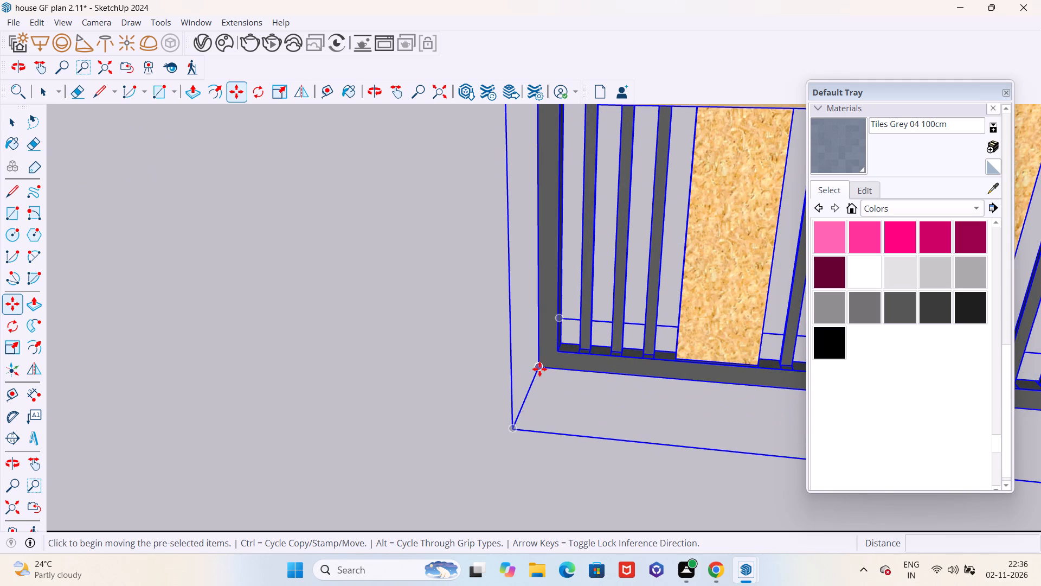
left_click(539, 369)
scroll(563, 397, "down", 20)
scroll(563, 397, "down", 14)
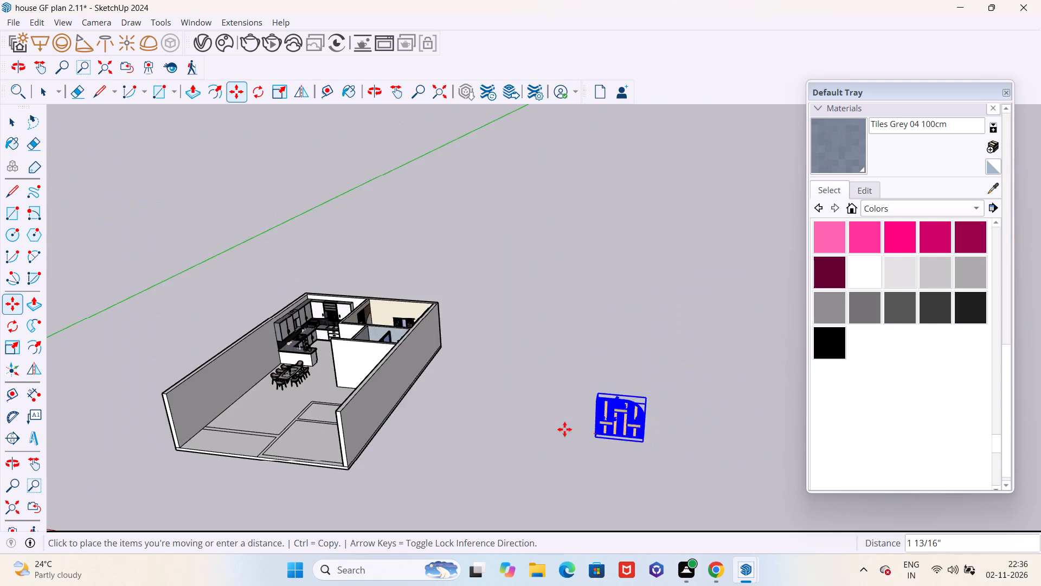
scroll(254, 405, "up", 12)
middle_click_drag(253, 392, 147, 521)
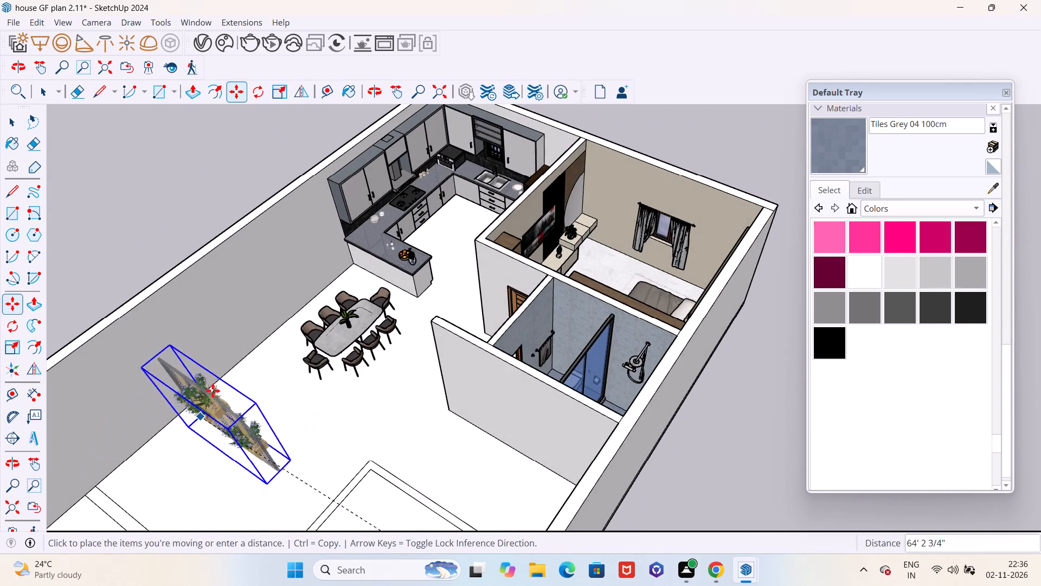
scroll(215, 385, "up", 4)
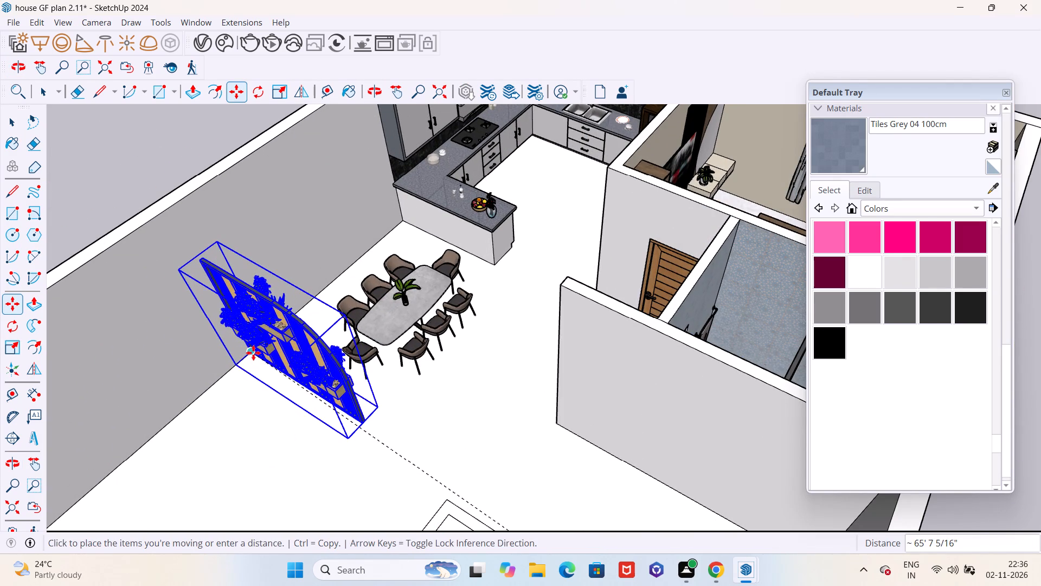
left_click(253, 353)
Widen the arched partition along the red axis with Scale, stretching its free side away from the long side wall.
middle_click_drag(362, 400, 278, 292)
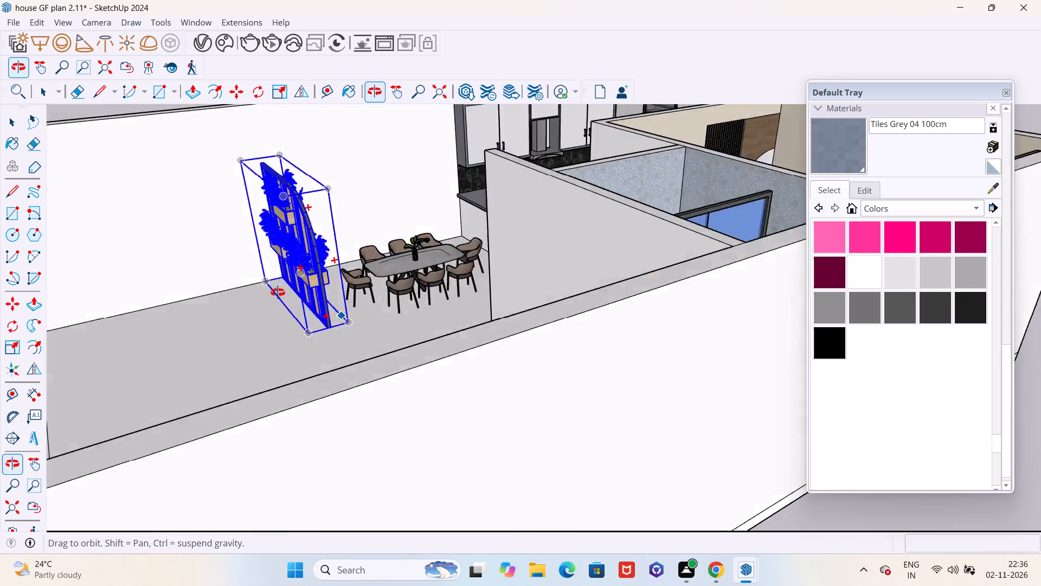
middle_click_drag(278, 292, 543, 240)
scroll(543, 240, "down", 4)
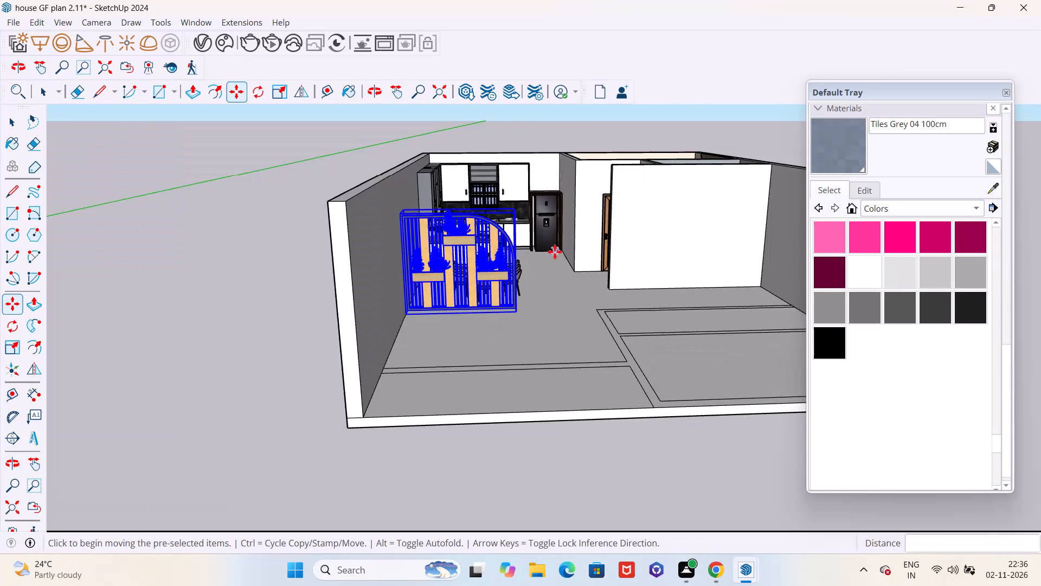
scroll(559, 259, "down", 2)
middle_click_drag(566, 263, 561, 271)
key("s")
scroll(516, 282, "up", 9)
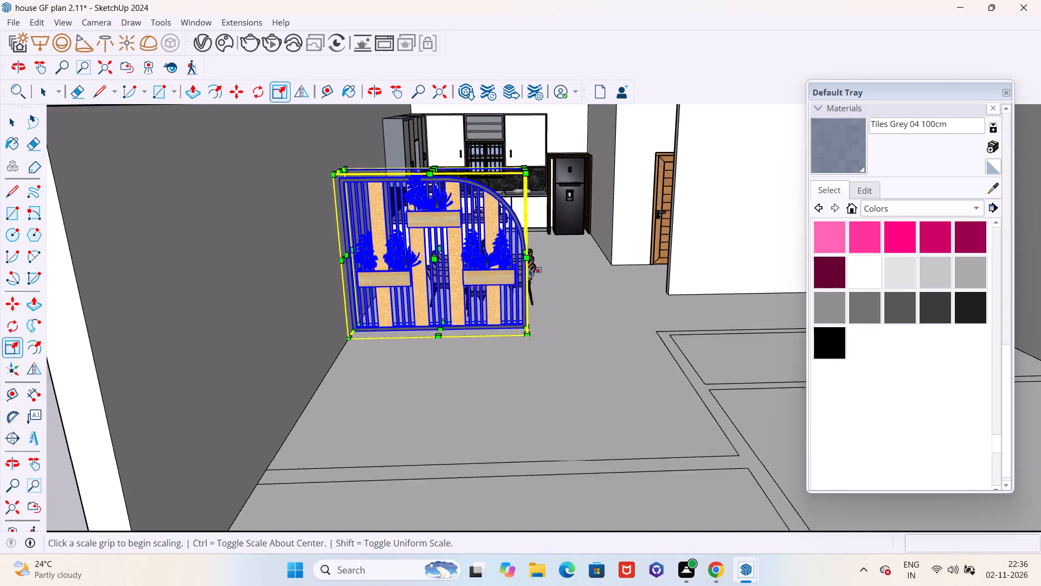
middle_click_drag(541, 271, 425, 281)
scroll(390, 271, "up", 4)
left_click_drag(354, 248, 364, 250)
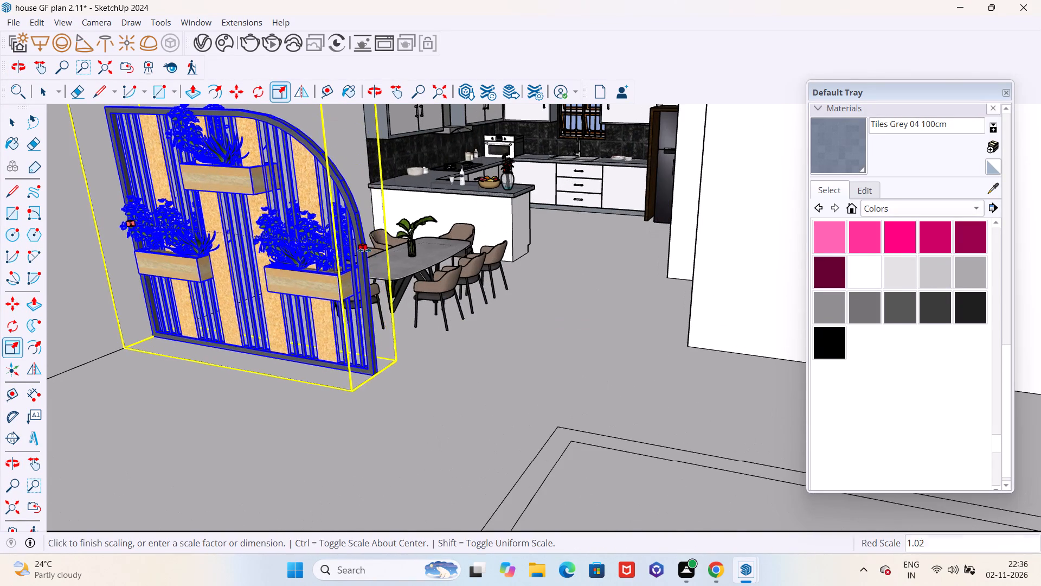
left_click_drag(364, 250, 395, 251)
Scale the arched partition taller along the blue axis by a factor of about 1.23, and deselect it.
scroll(499, 308, "down", 7)
middle_click_drag(348, 308, 389, 360)
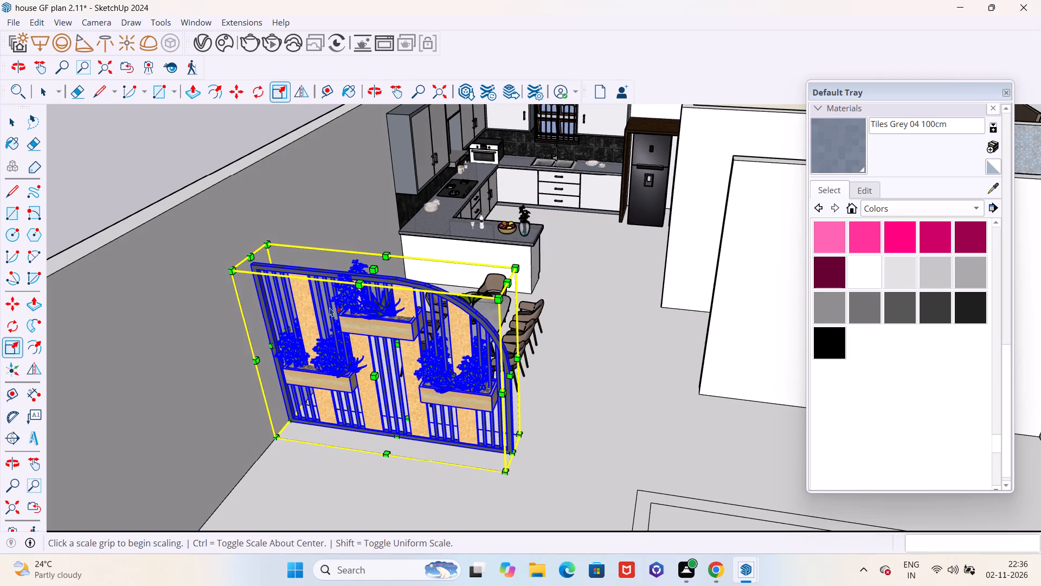
scroll(330, 284, "up", 3)
left_click_drag(388, 268, 390, 202)
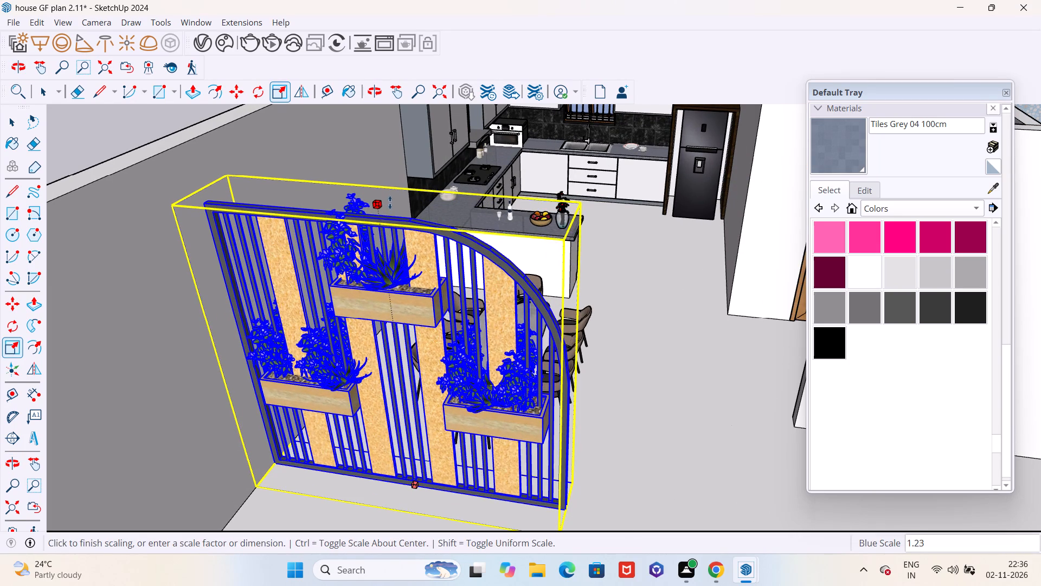
left_click_drag(390, 202, 391, 201)
scroll(493, 241, "down", 5)
middle_click_drag(414, 338, 413, 297)
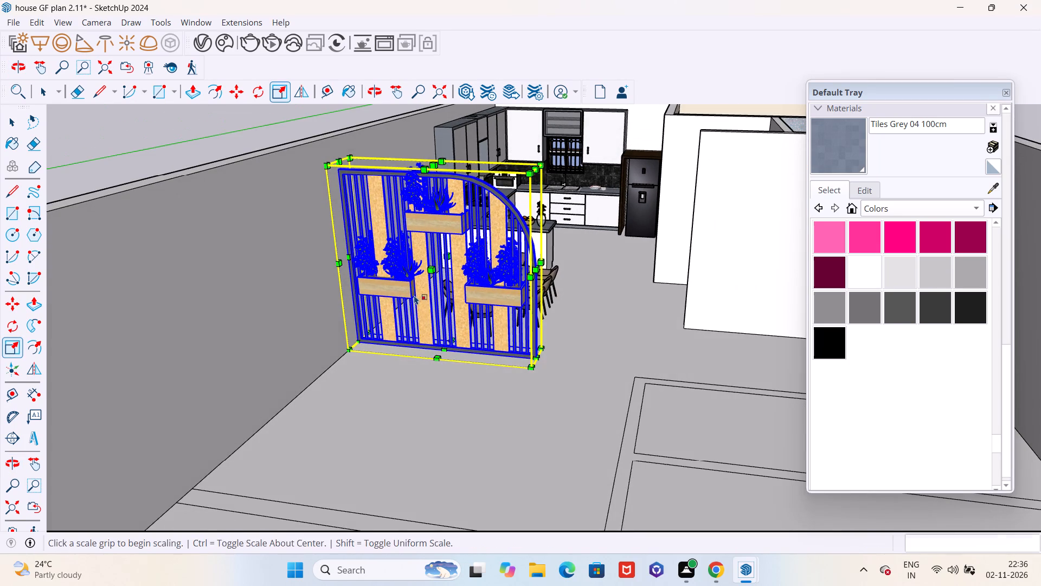
key("Escape")
key("space")
scroll(470, 369, "down", 6)
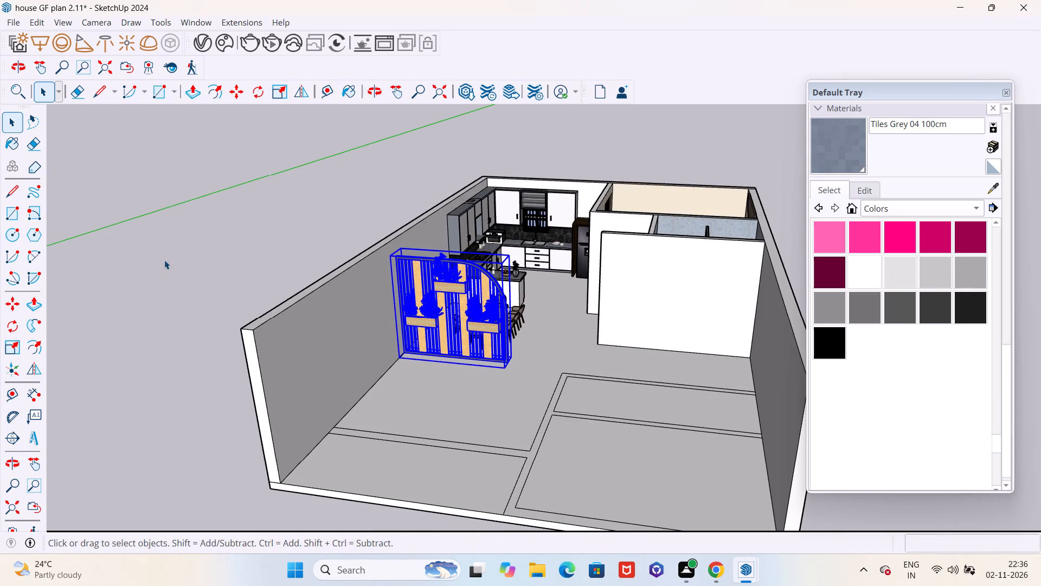
left_click(164, 260)
Move the arched partition 9 1/4 inches along the green axis toward the dining set, and deselect it.
scroll(379, 319, "down", 4)
middle_click_drag(434, 342, 115, 491)
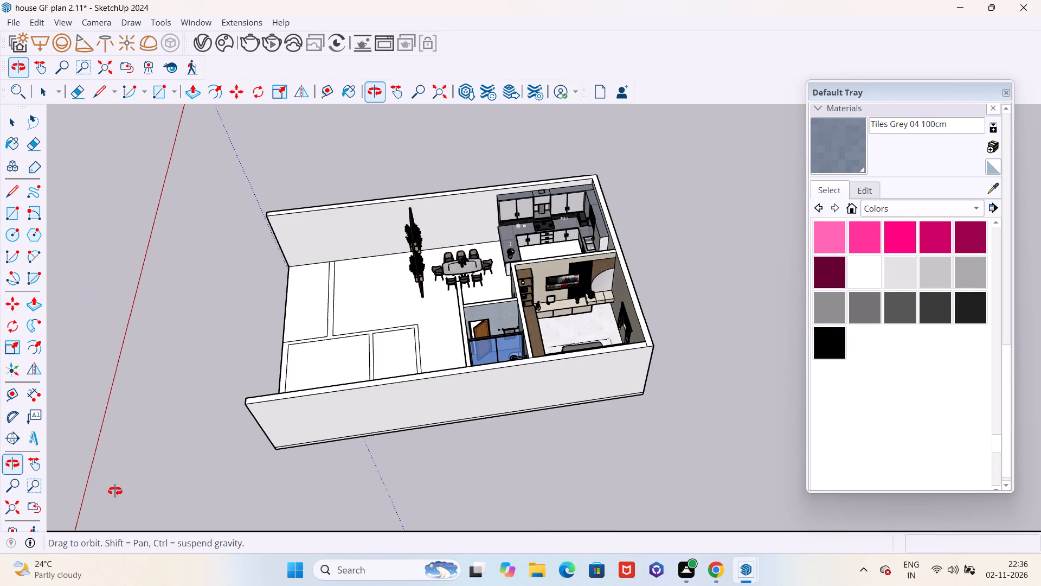
middle_click_drag(115, 491, 115, 491)
scroll(389, 353, "up", 5)
left_click(439, 264)
middle_click_drag(440, 309, 431, 300)
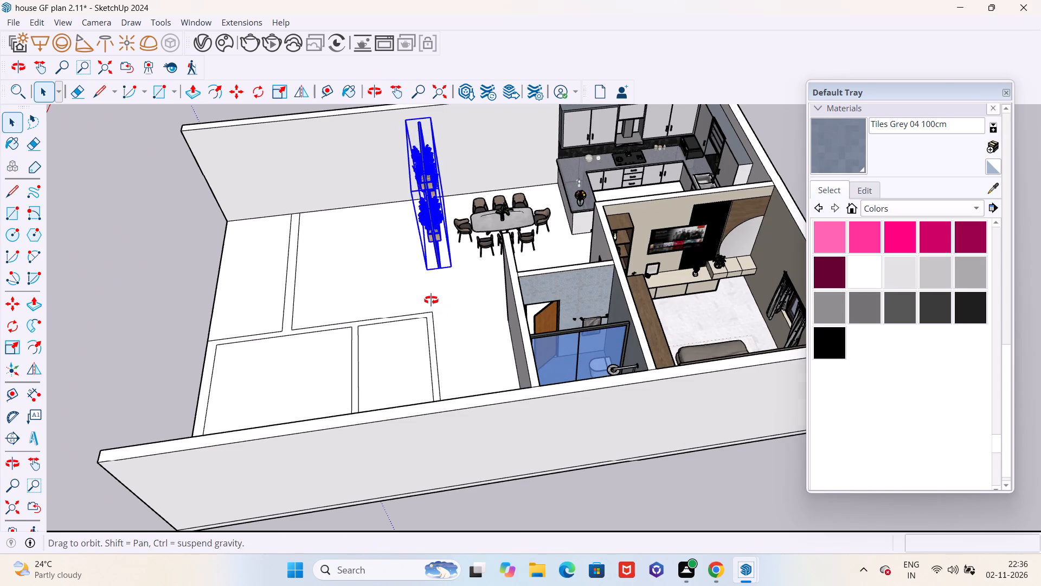
middle_click_drag(431, 300, 415, 282)
scroll(419, 276, "up", 4)
scroll(451, 243, "up", 5)
key("m")
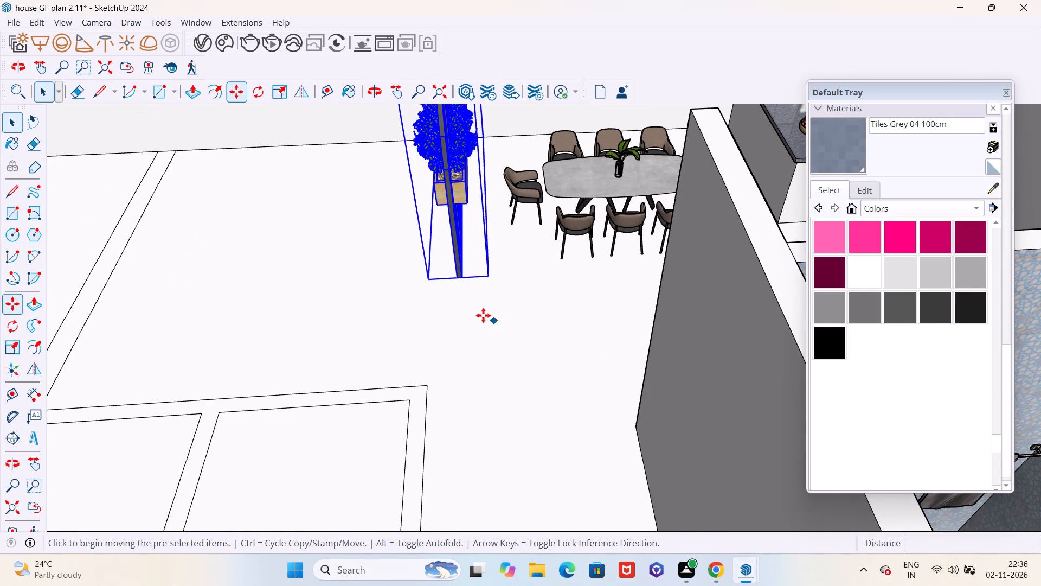
left_click(458, 319)
left_click(481, 316)
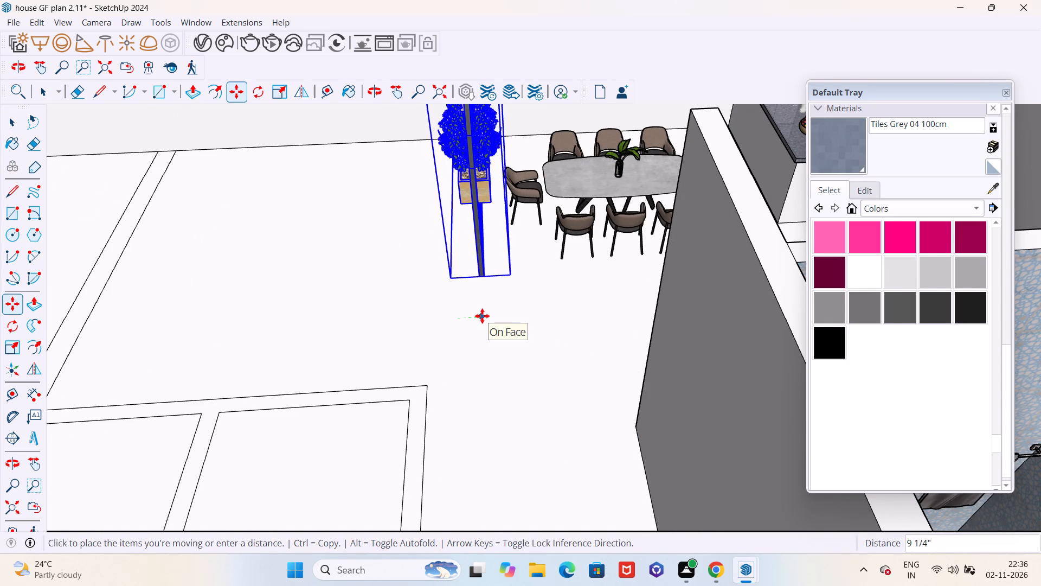
scroll(530, 332, "down", 5)
middle_click_drag(516, 352, 816, 275)
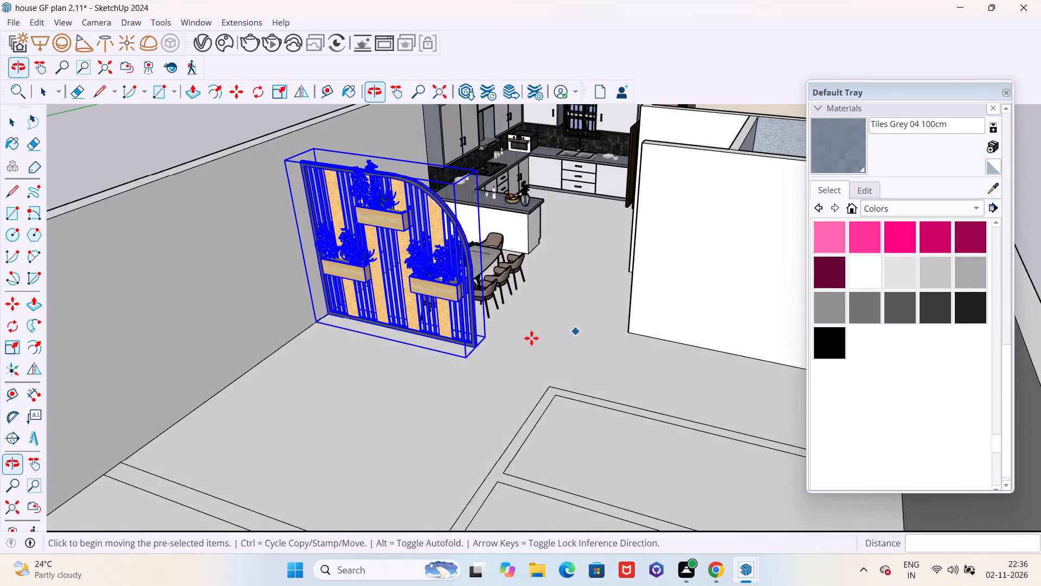
scroll(527, 339, "down", 9)
key("space")
left_click(299, 308)
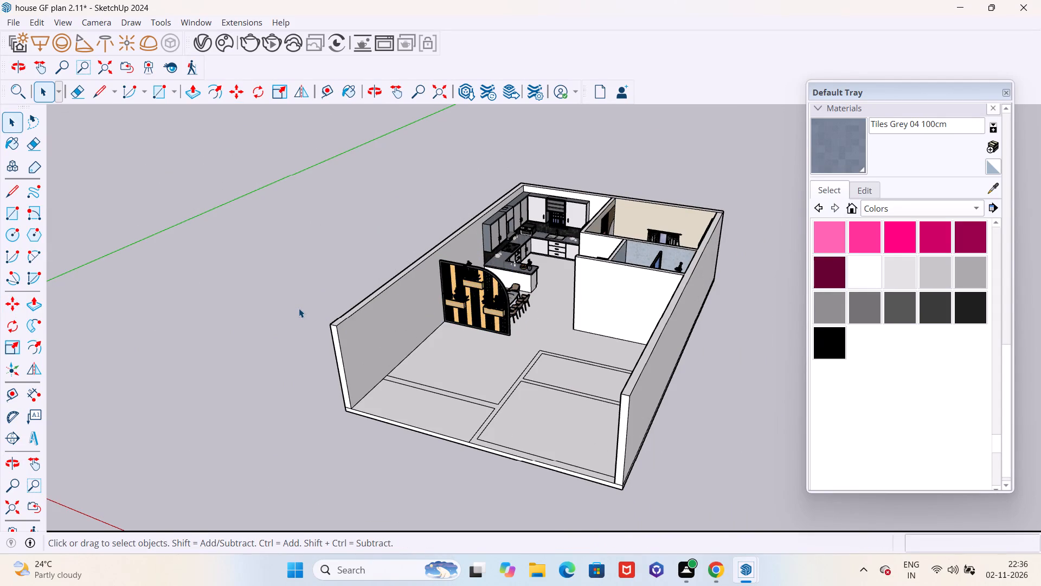
Examine the partition's size and placement relative to the dining set, kitchen and open hall from several angles.
scroll(301, 300, "down", 5)
middle_click_drag(327, 294, 430, 362)
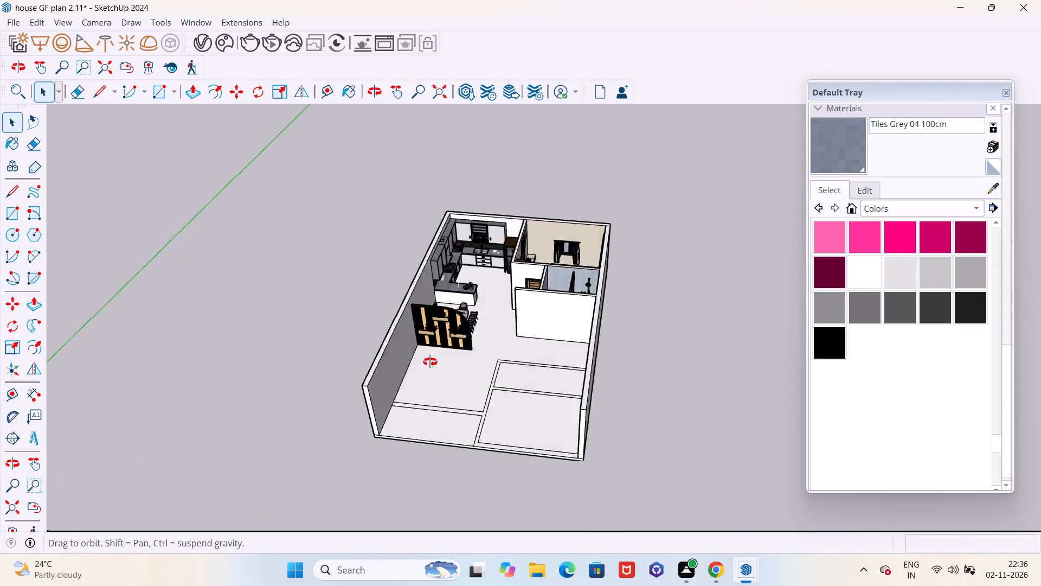
middle_click_drag(430, 362, 594, 370)
scroll(626, 392, "up", 6)
scroll(472, 276, "down", 4)
middle_click_drag(524, 333, 82, 507)
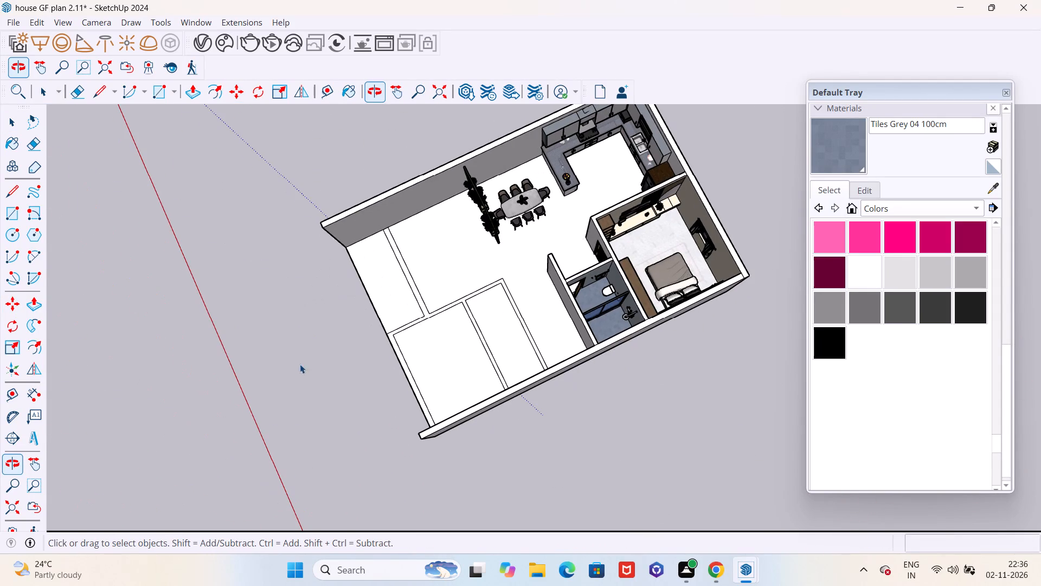
scroll(575, 215, "up", 4)
middle_click_drag(545, 230, 502, 86)
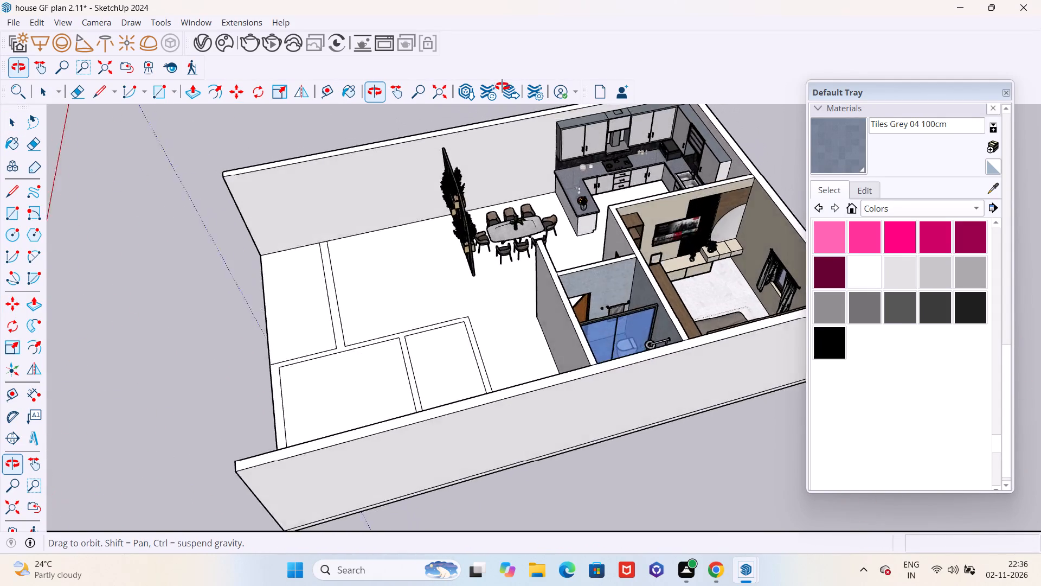
middle_click_drag(502, 86, 684, 137)
scroll(653, 265, "down", 5)
middle_click_drag(541, 339, 554, 256)
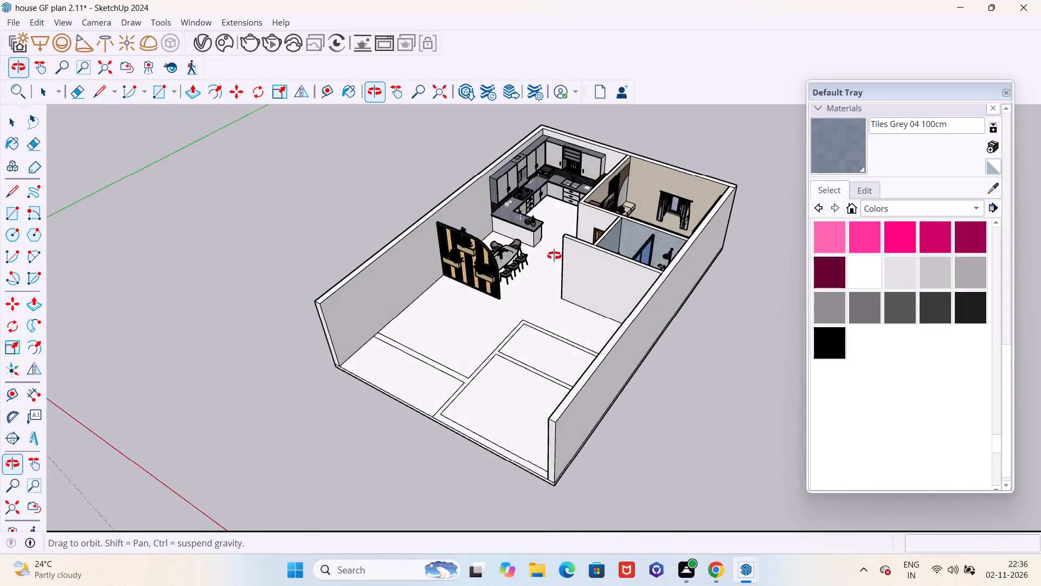
middle_click_drag(554, 256, 562, 252)
scroll(462, 336, "up", 6)
scroll(481, 318, "down", 5)
middle_click_drag(440, 288, 436, 284)
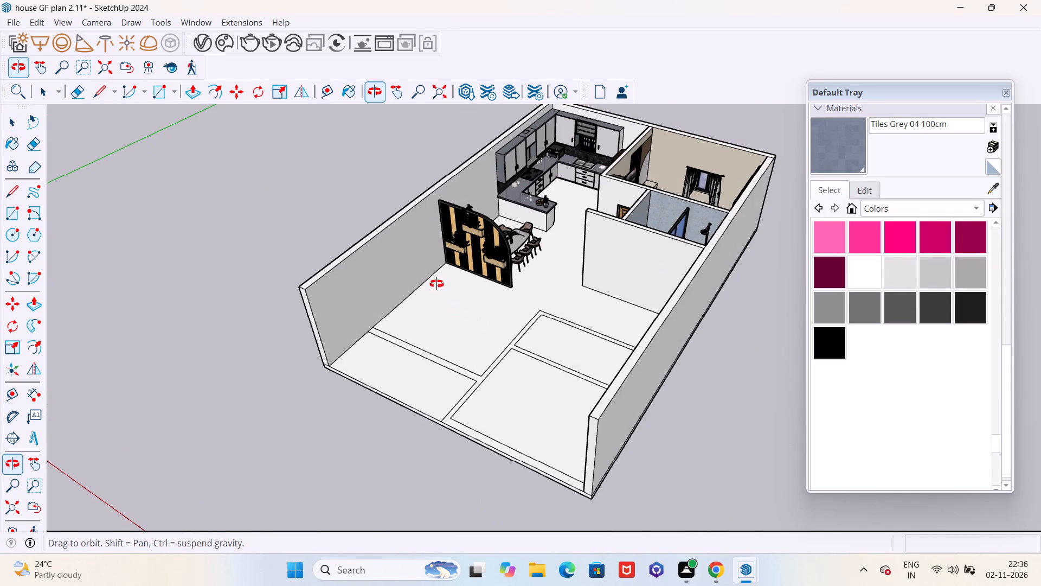
middle_click_drag(436, 284, 419, 267)
scroll(435, 289, "down", 3)
middle_click_drag(445, 281, 459, 284)
middle_click_drag(464, 286, 499, 337)
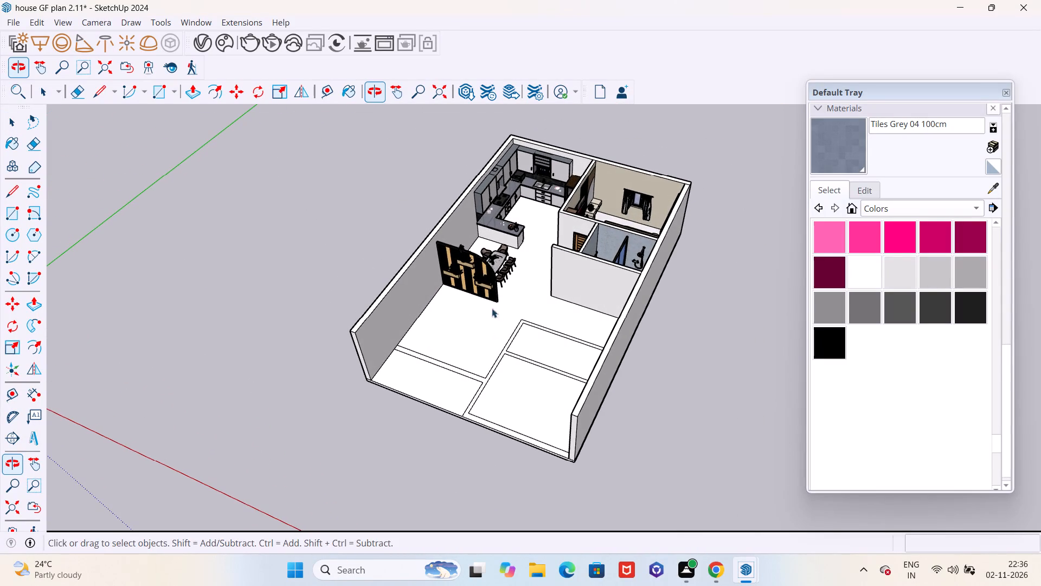
Switch to Chrome and close the green partition wall, Brutalist kitchen and Dining room model pages, keeping the image search.
left_click(719, 571)
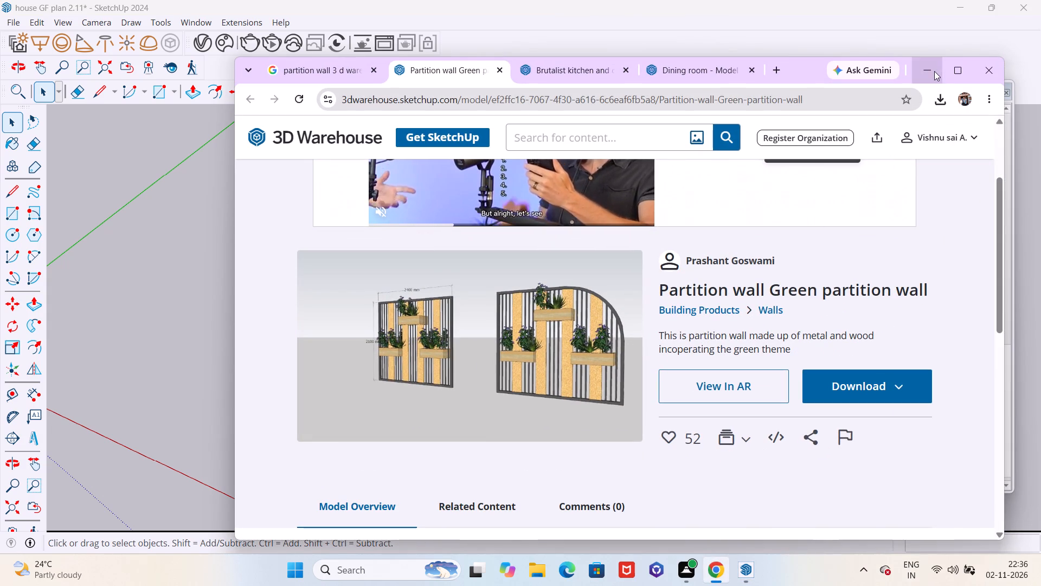
left_click(499, 69)
left_click(498, 68)
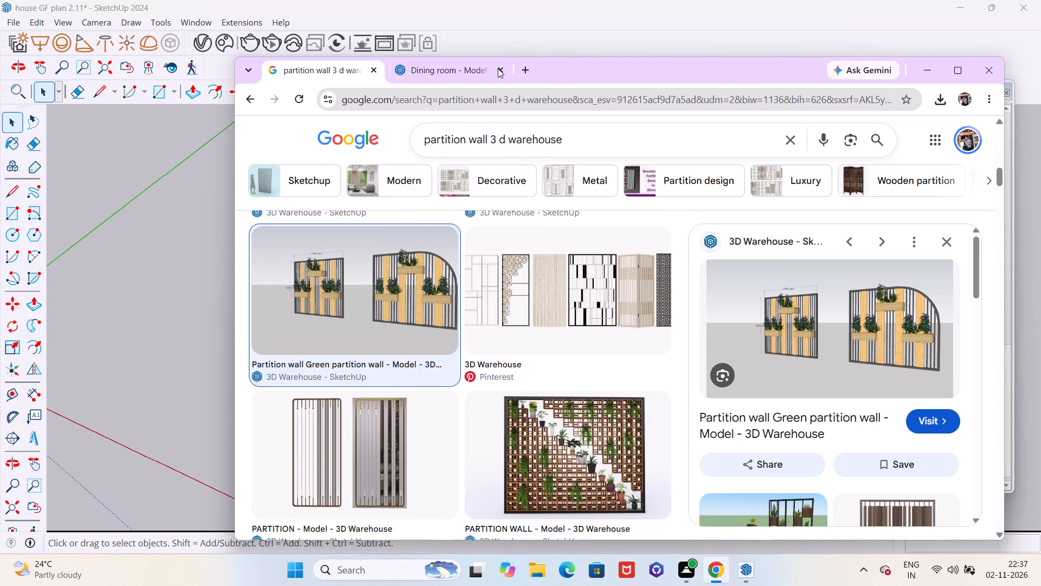
left_click(498, 68)
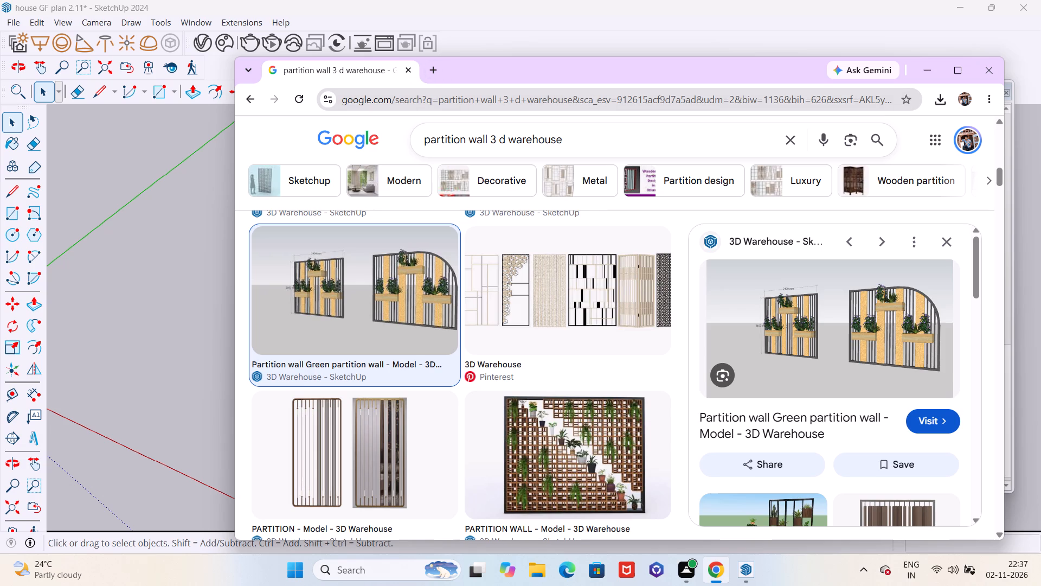
Search Google Images for "dinning halll 3 d warehouse" in place of the partition wall query.
left_click_drag(485, 139, 425, 140)
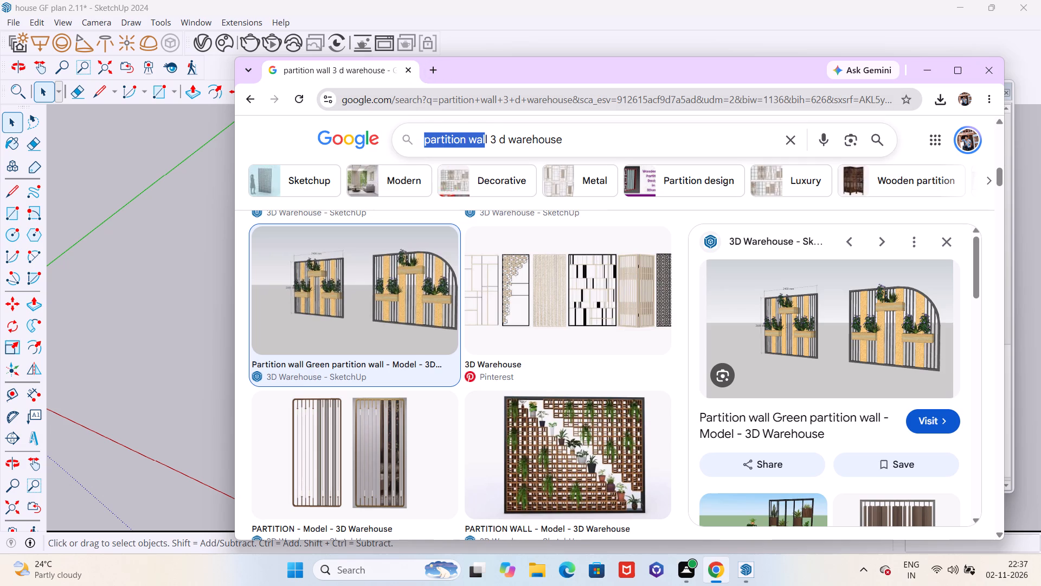
type("dinning")
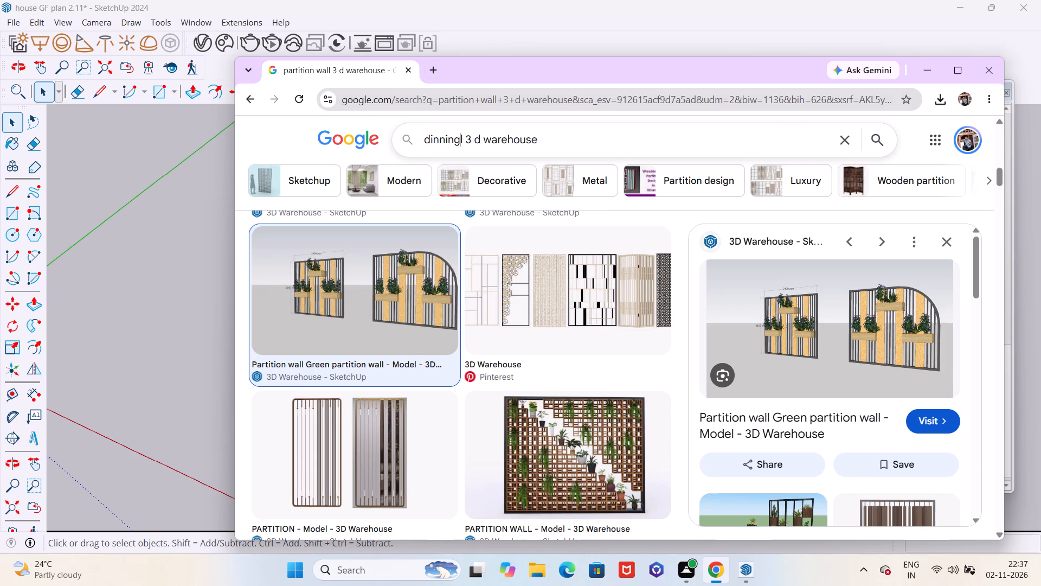
key("space")
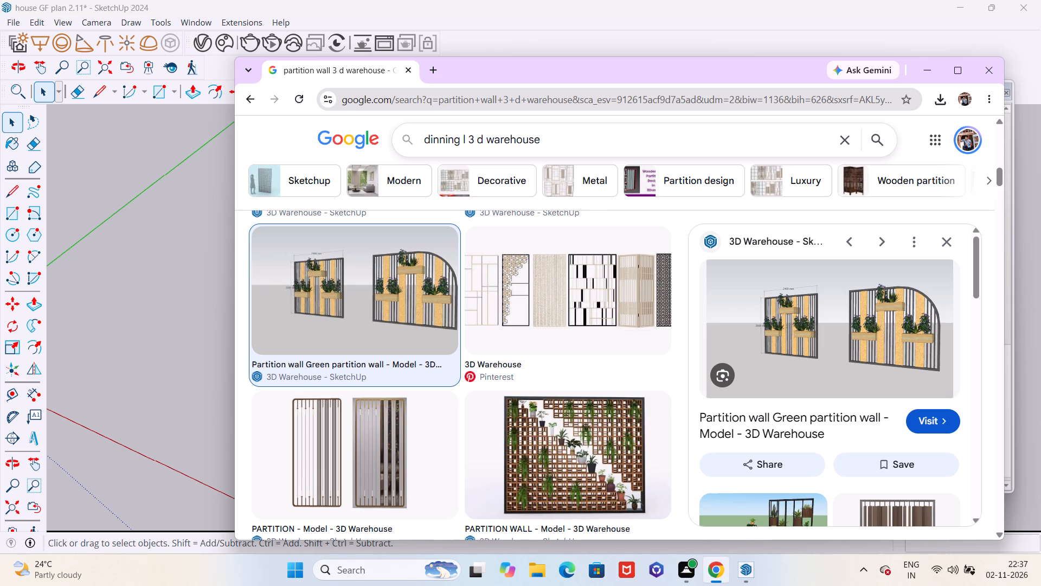
type("hall")
key("Return")
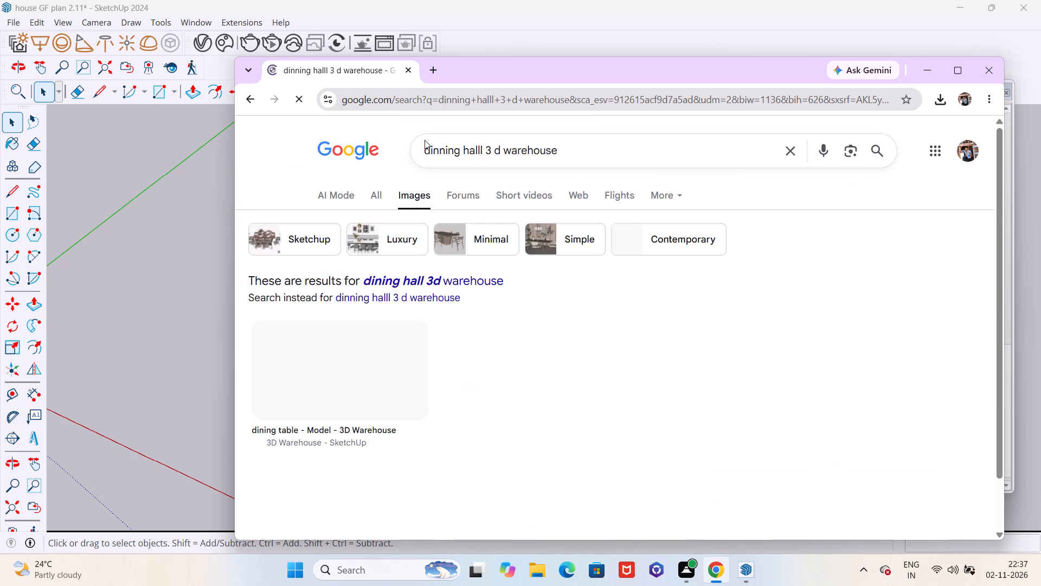
Browse the dining hall image results for a dining set or dining room model that suits the house plan.
scroll(474, 381, "down", 3)
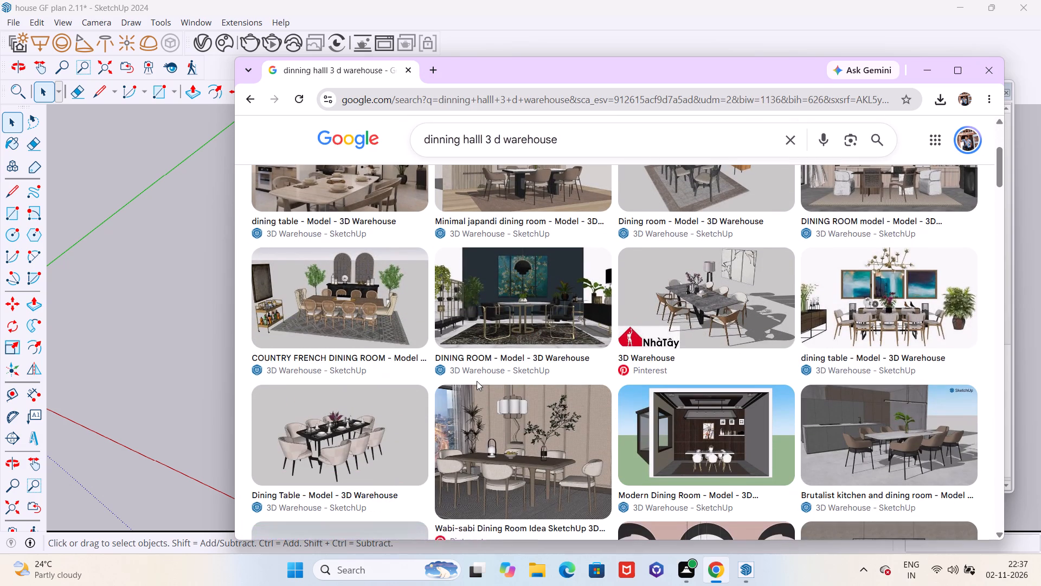
scroll(498, 369, "down", 2)
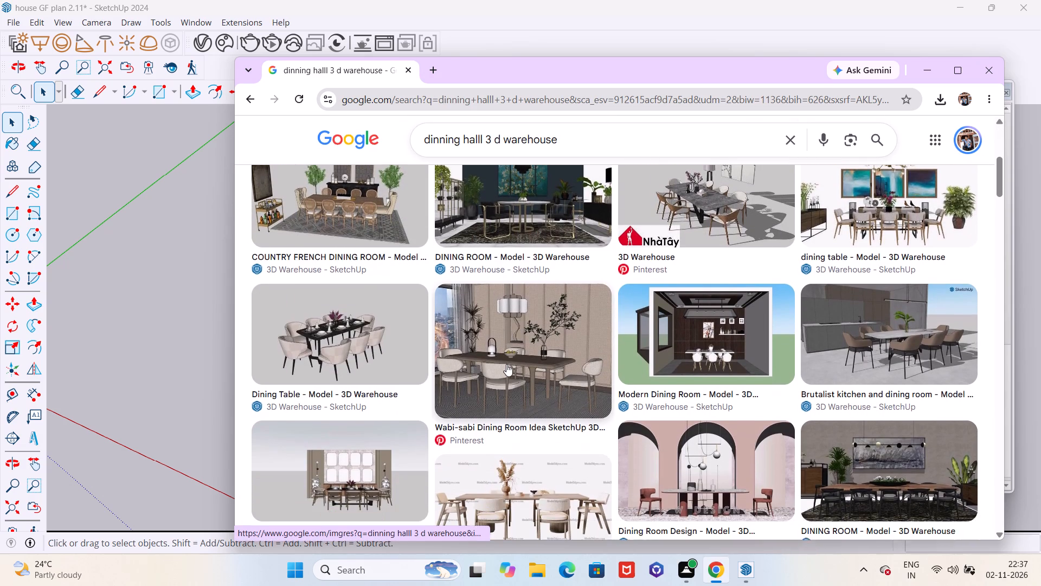
scroll(506, 364, "down", 2)
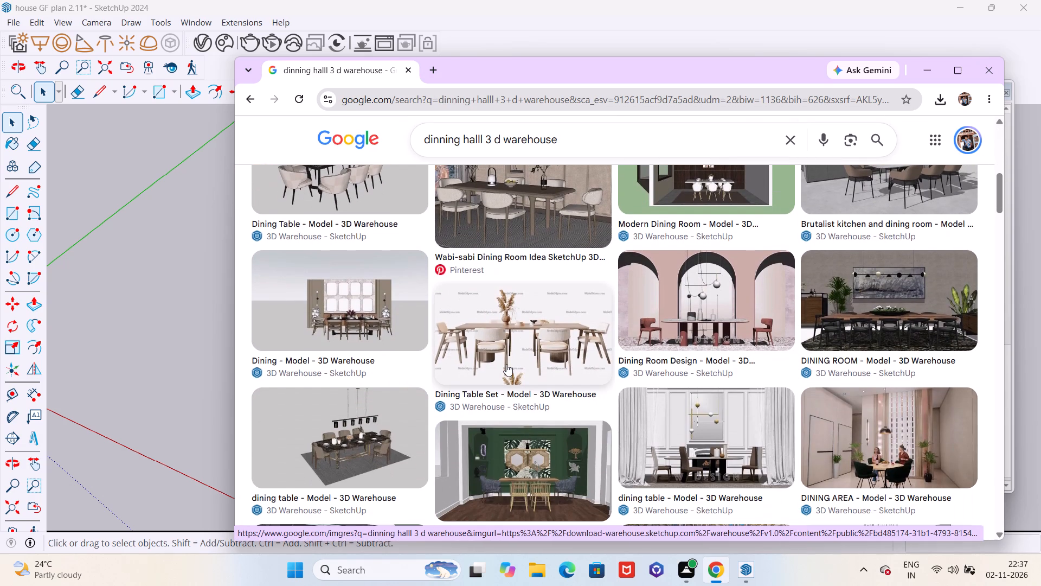
scroll(506, 364, "down", 3)
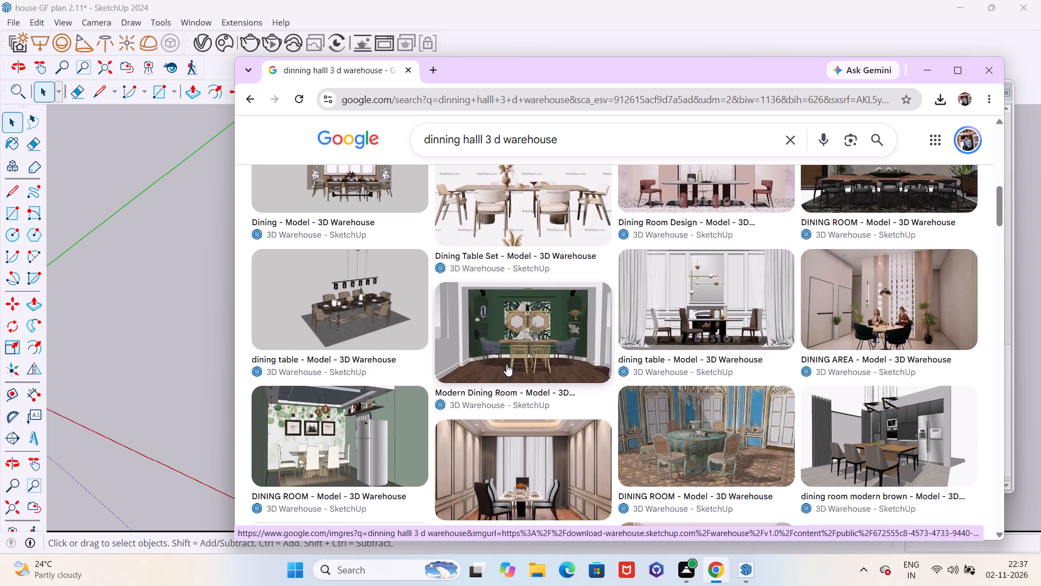
scroll(506, 364, "down", 3)
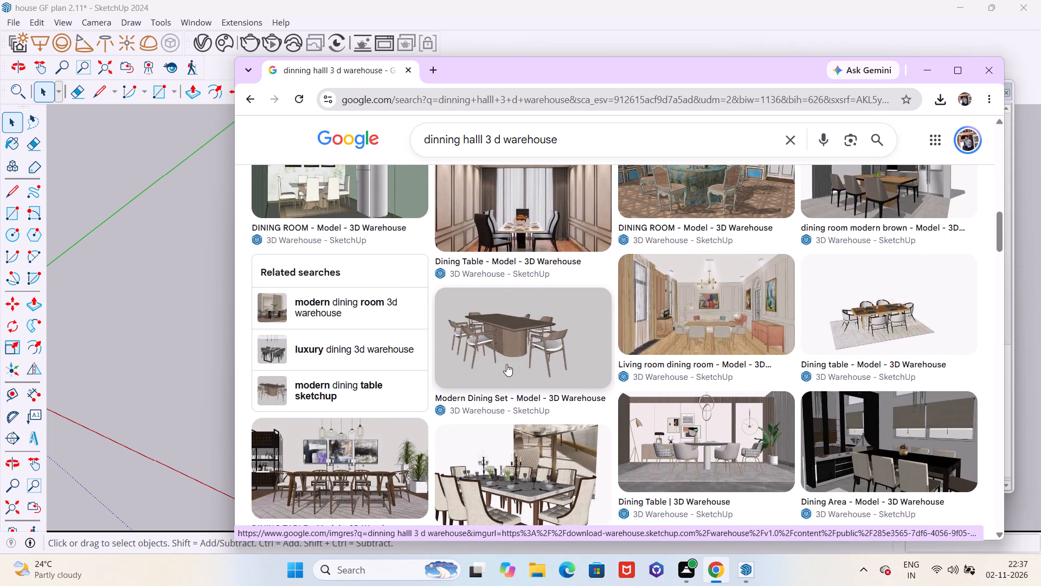
scroll(506, 364, "down", 2)
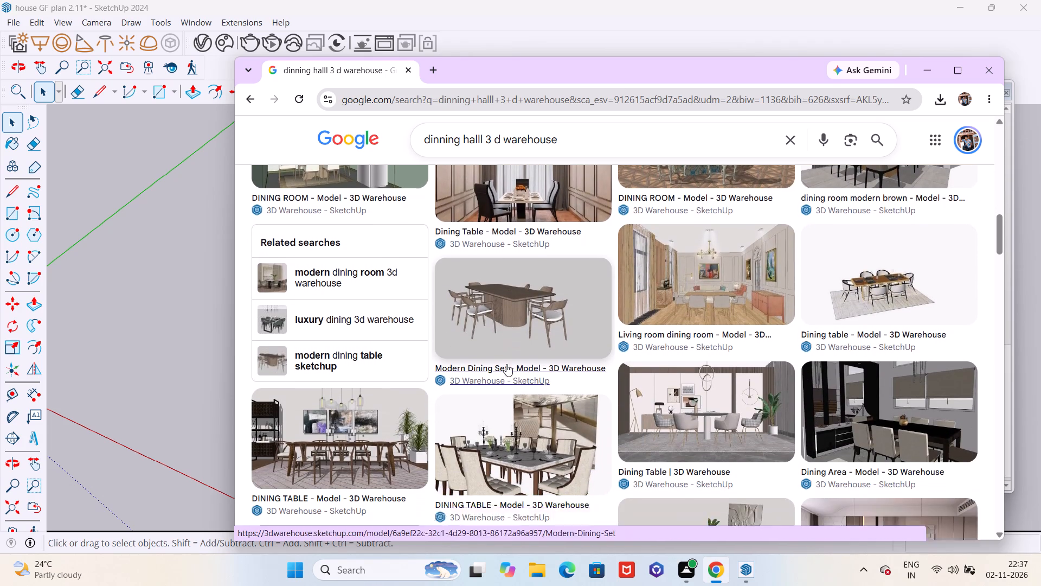
scroll(506, 364, "down", 3)
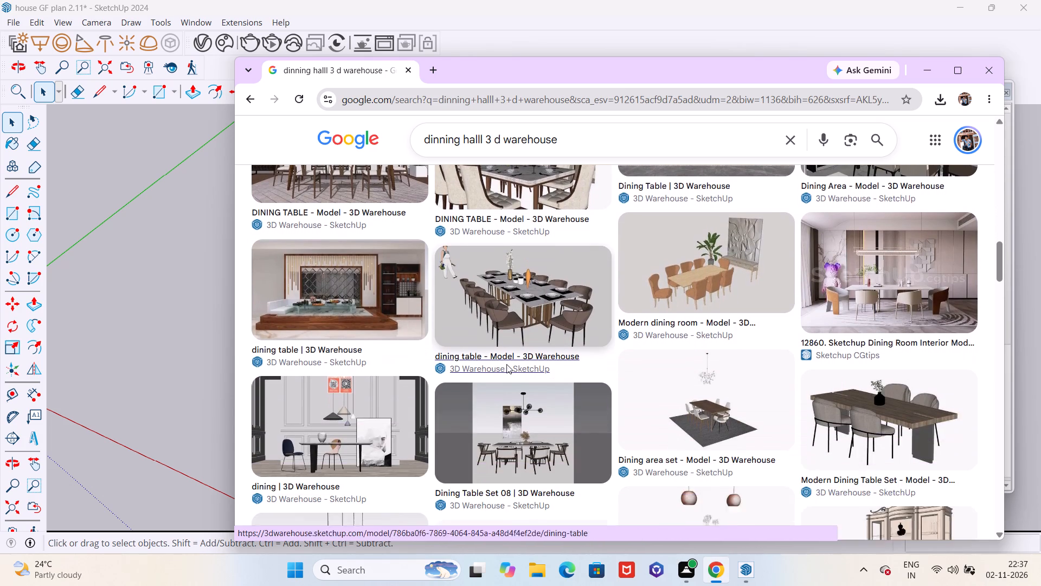
scroll(506, 364, "down", 1)
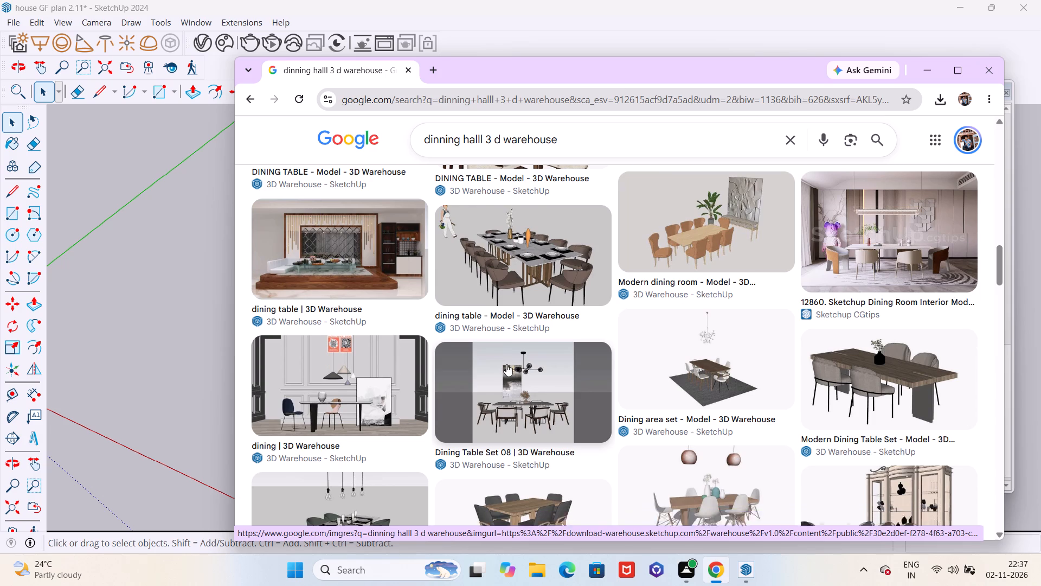
scroll(506, 364, "down", 3)
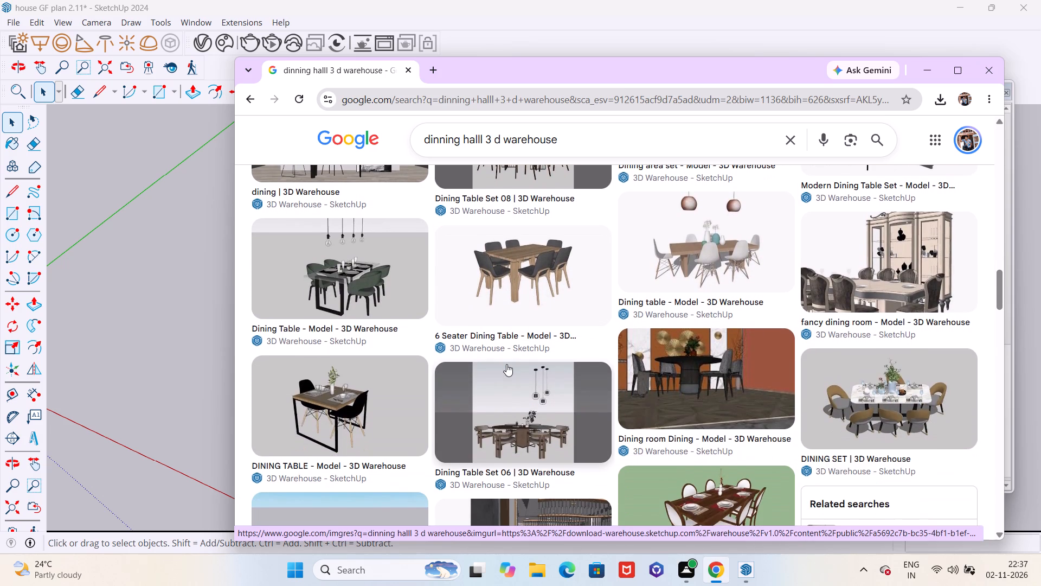
scroll(506, 364, "down", 6)
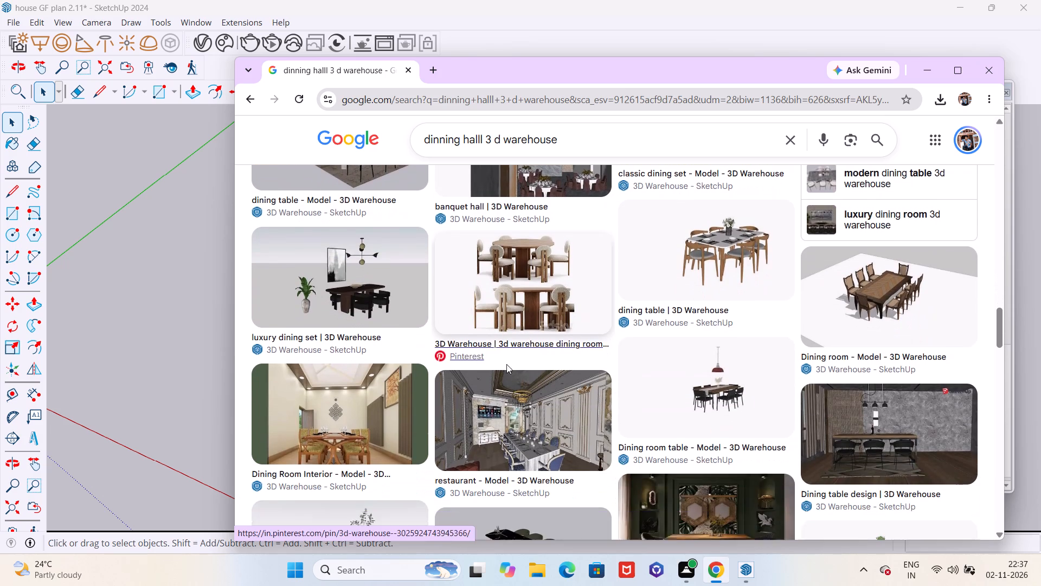
scroll(506, 364, "down", 3)
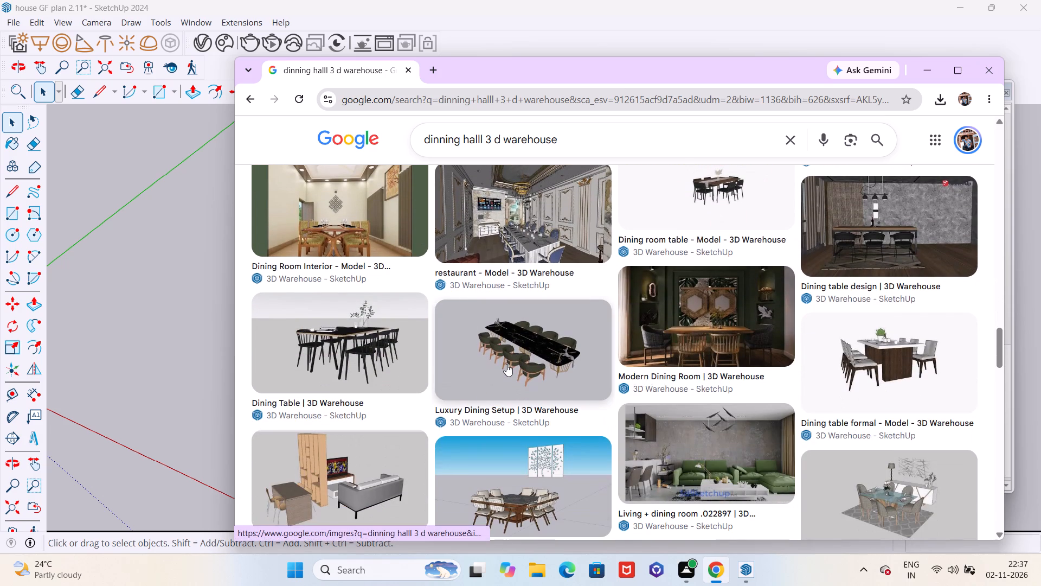
scroll(506, 364, "down", 5)
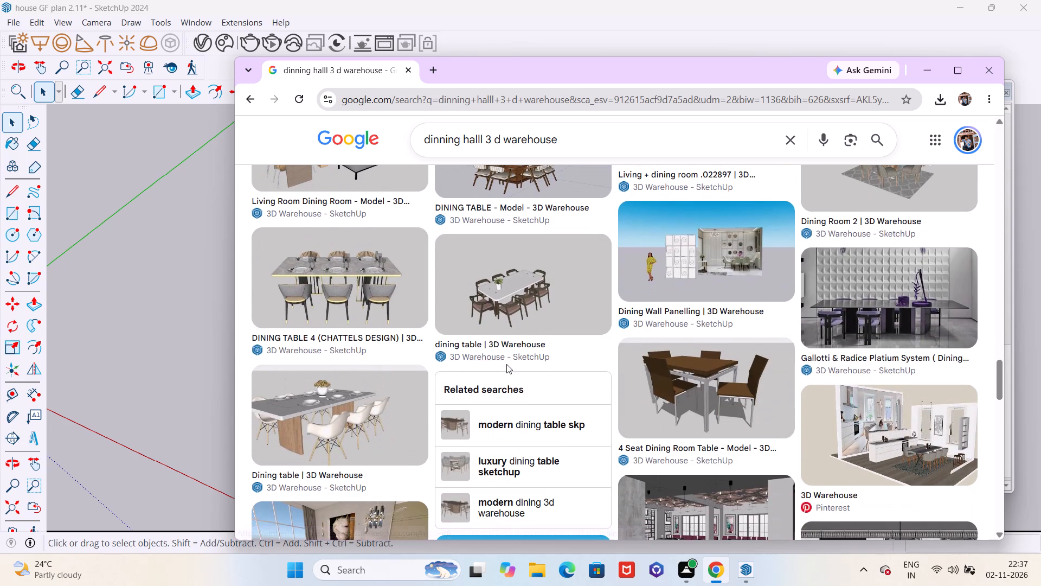
scroll(506, 364, "down", 4)
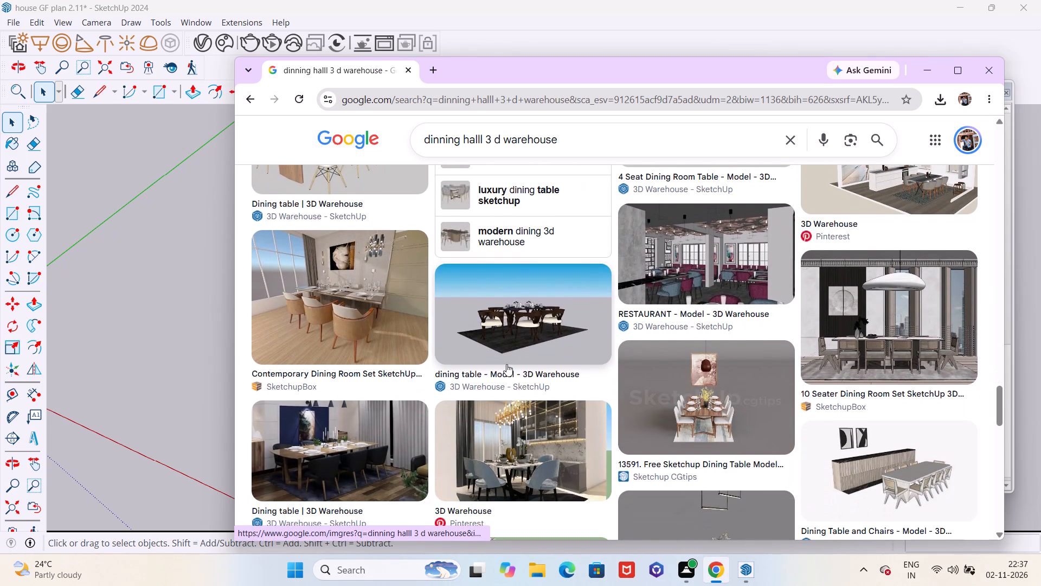
scroll(506, 364, "down", 7)
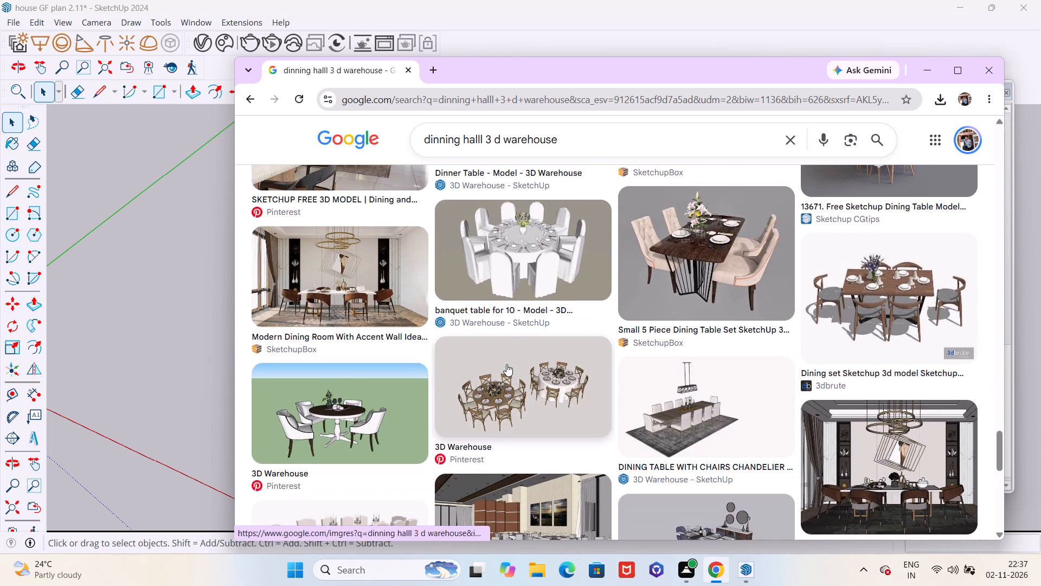
scroll(506, 364, "down", 7)
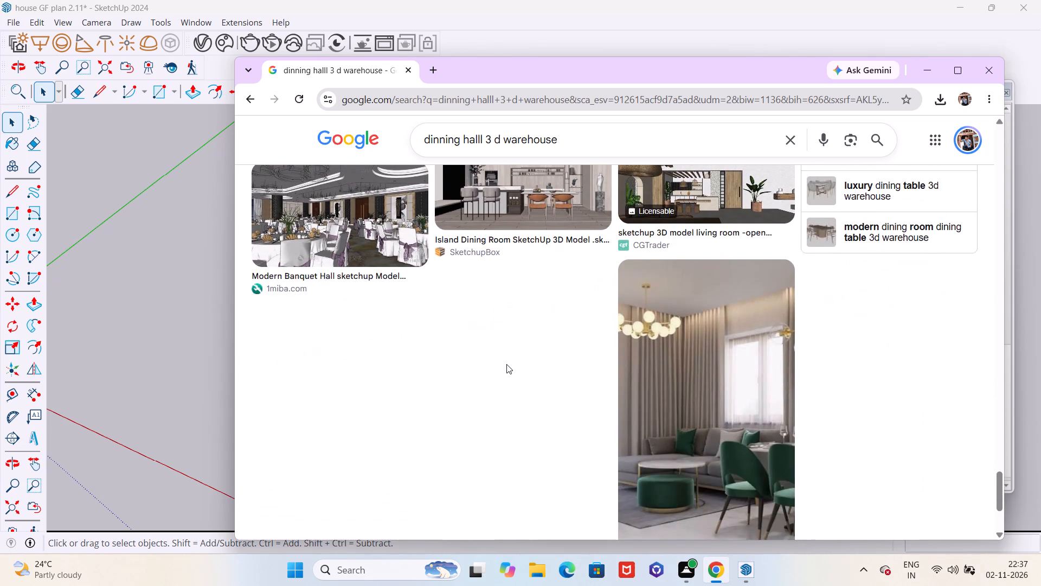
scroll(506, 364, "down", 2)
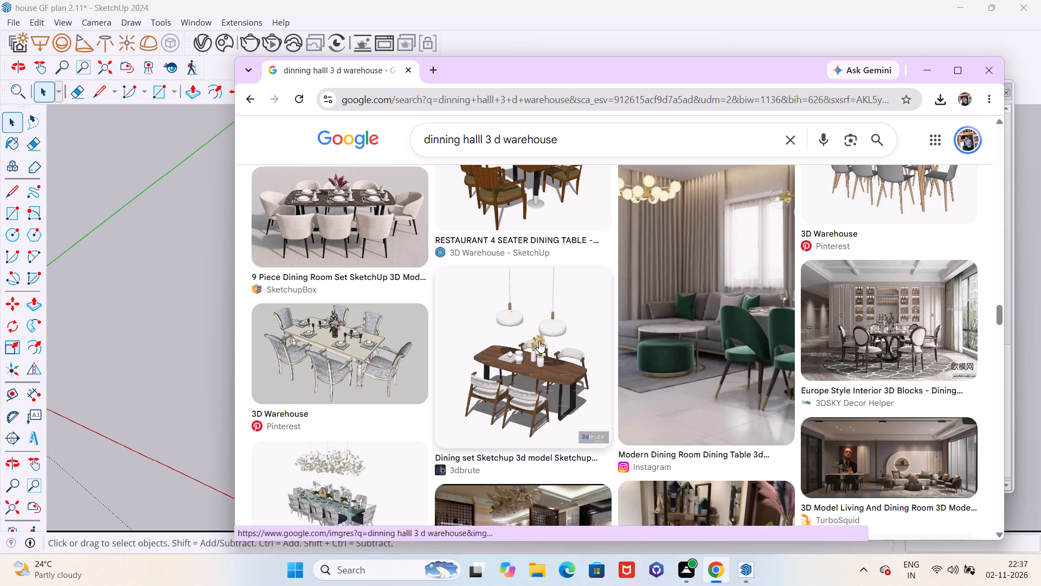
scroll(539, 341, "down", 5)
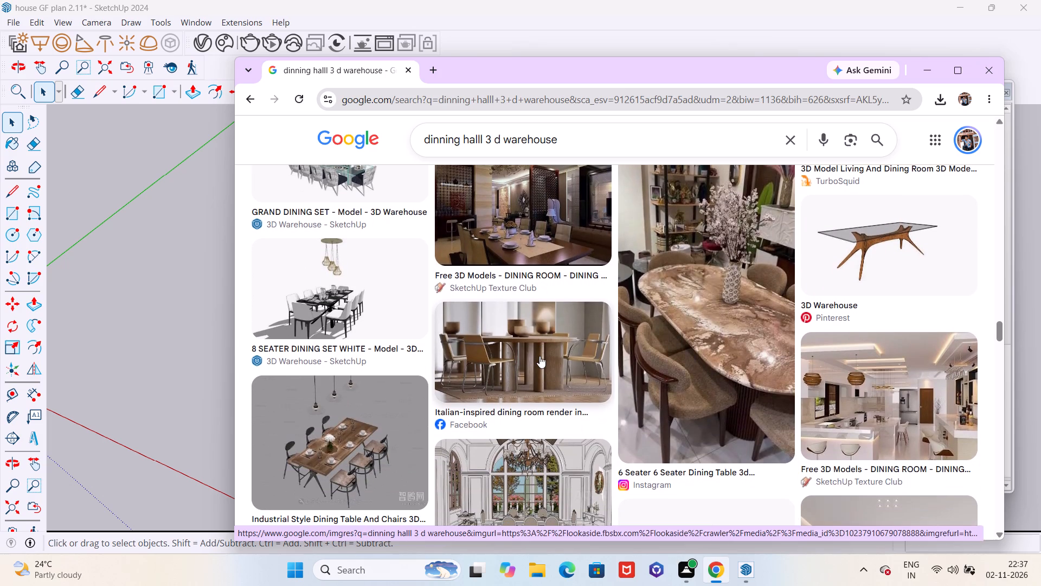
scroll(537, 365, "down", 5)
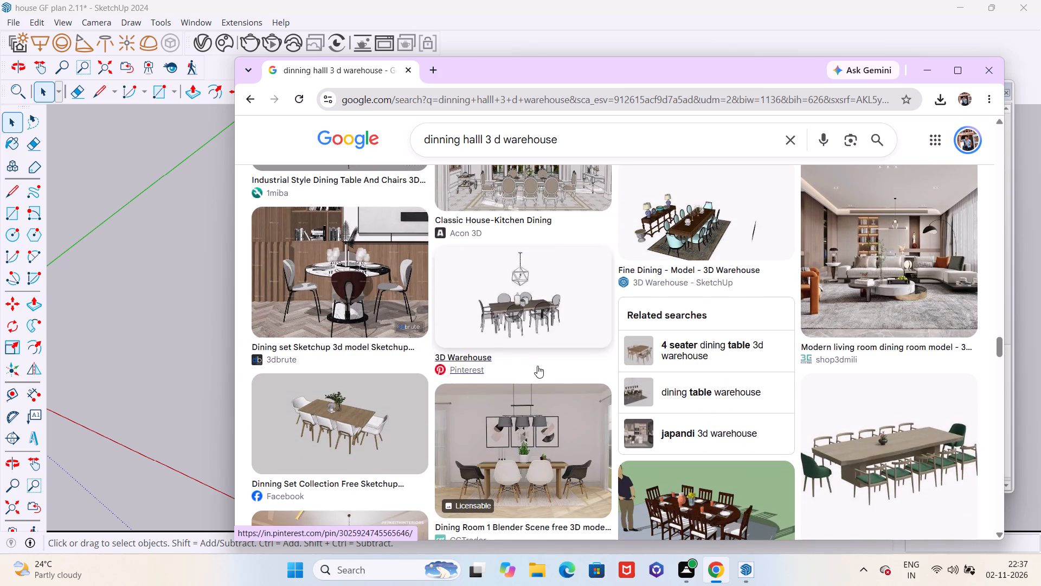
scroll(537, 366, "down", 4)
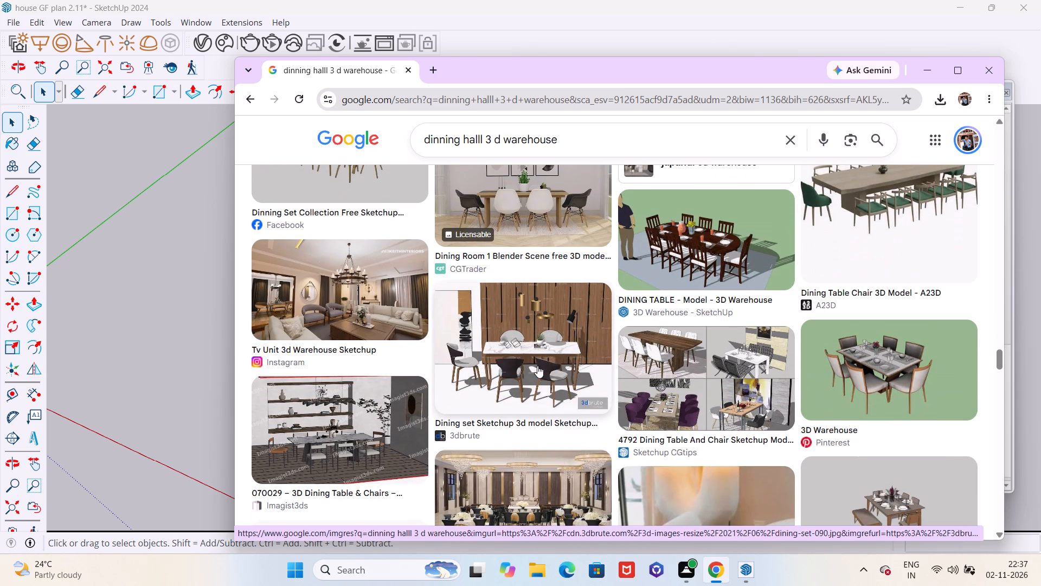
scroll(537, 366, "down", 3)
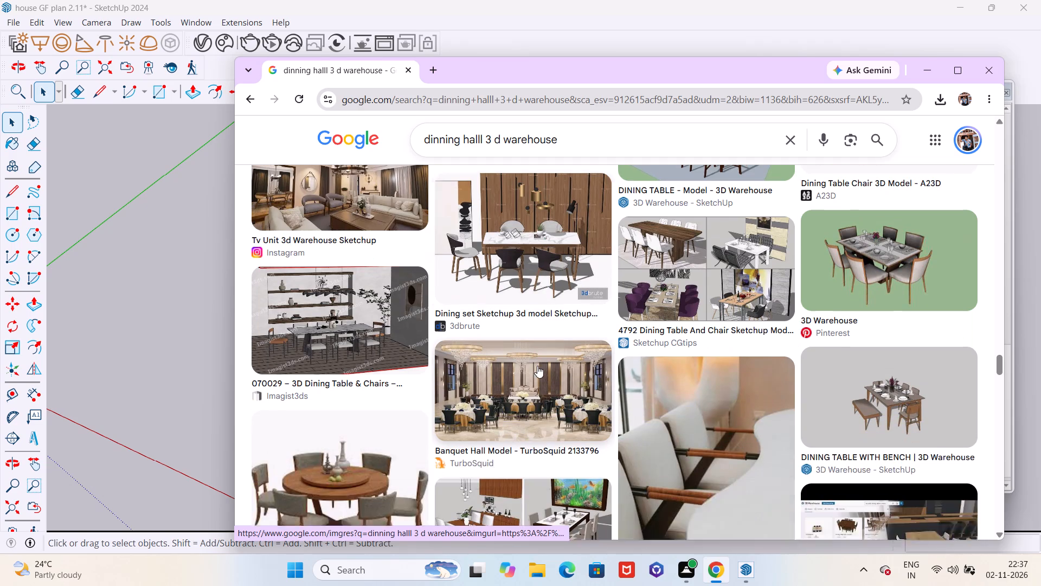
scroll(537, 366, "down", 3)
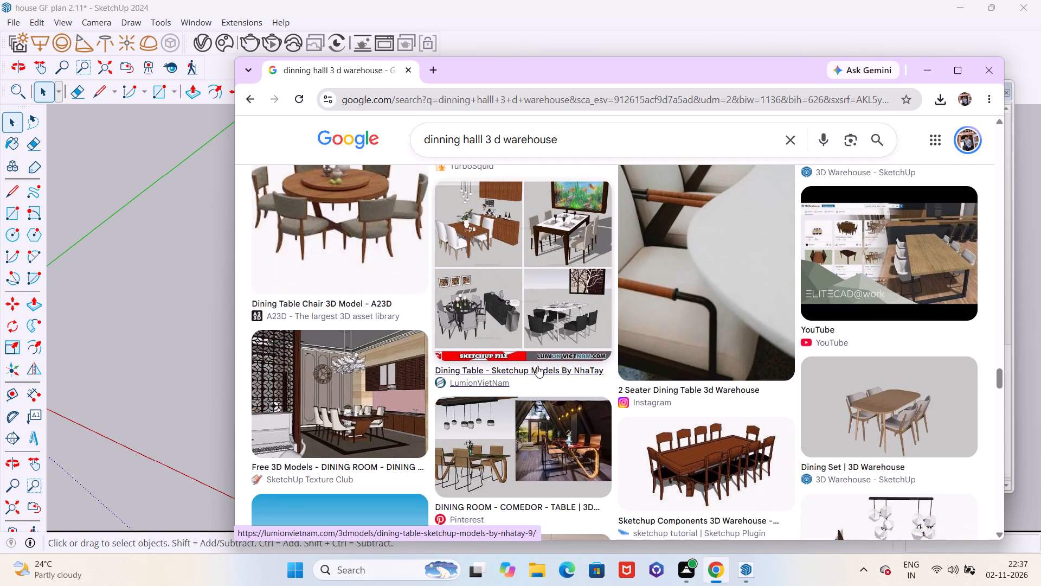
scroll(537, 366, "down", 4)
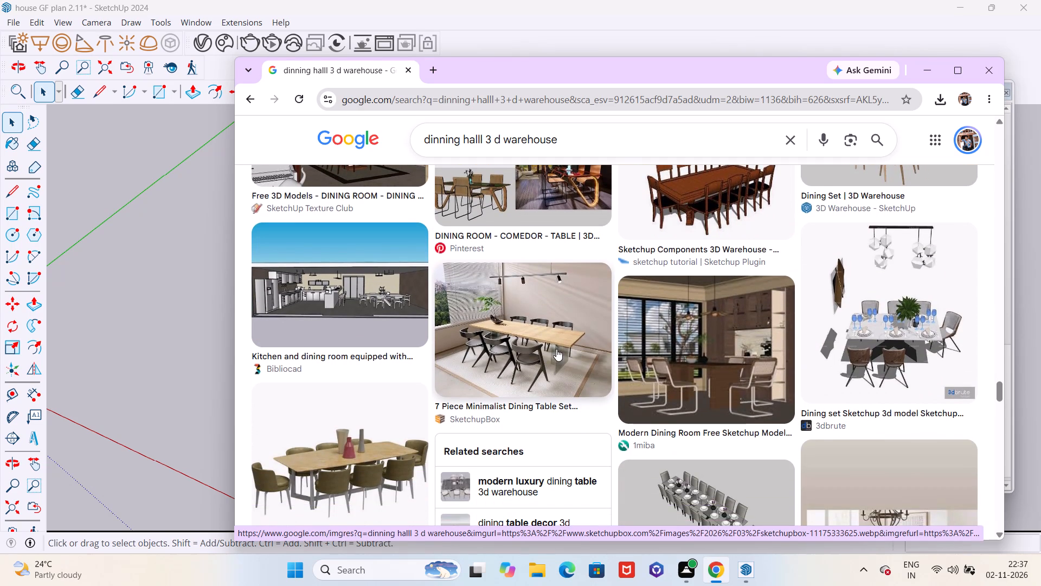
scroll(560, 346, "down", 7)
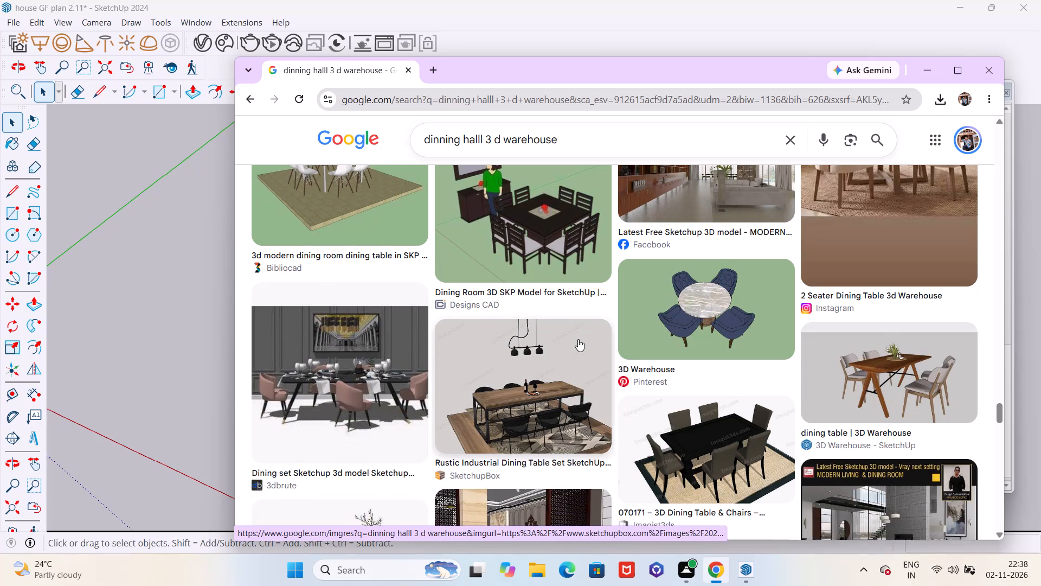
scroll(579, 339, "down", 3)
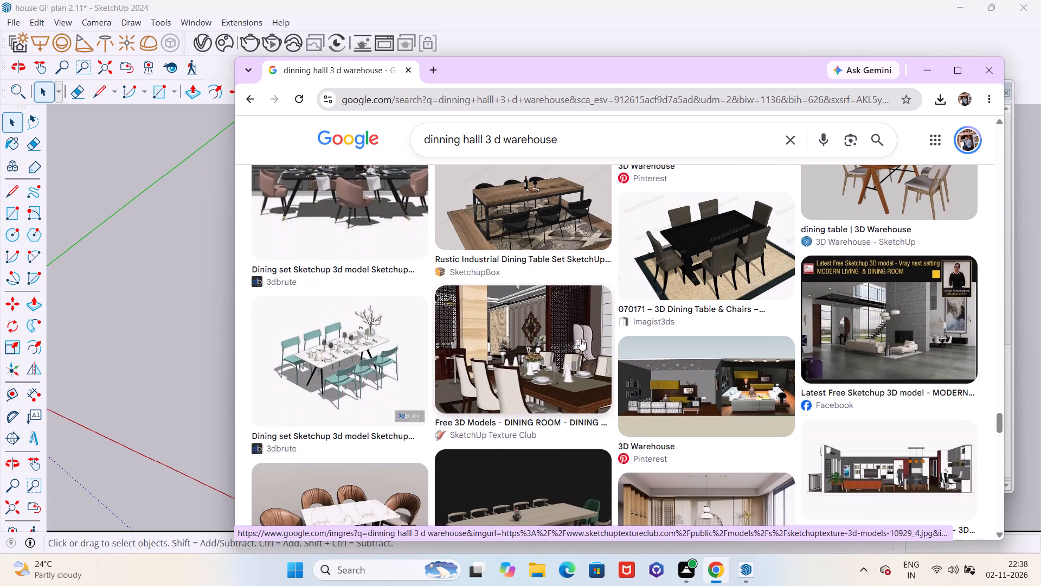
scroll(580, 339, "down", 9)
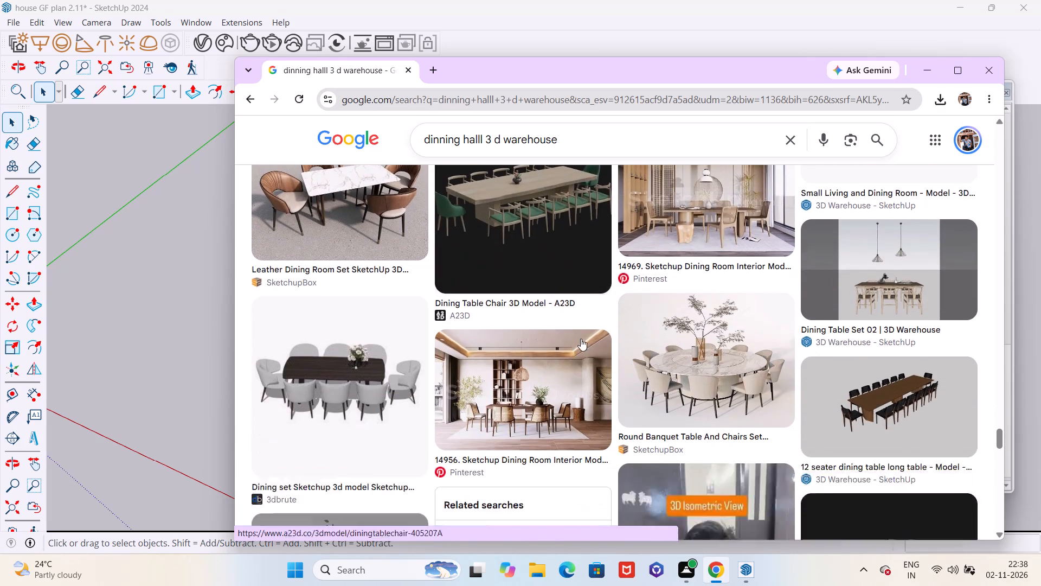
scroll(582, 339, "down", 5)
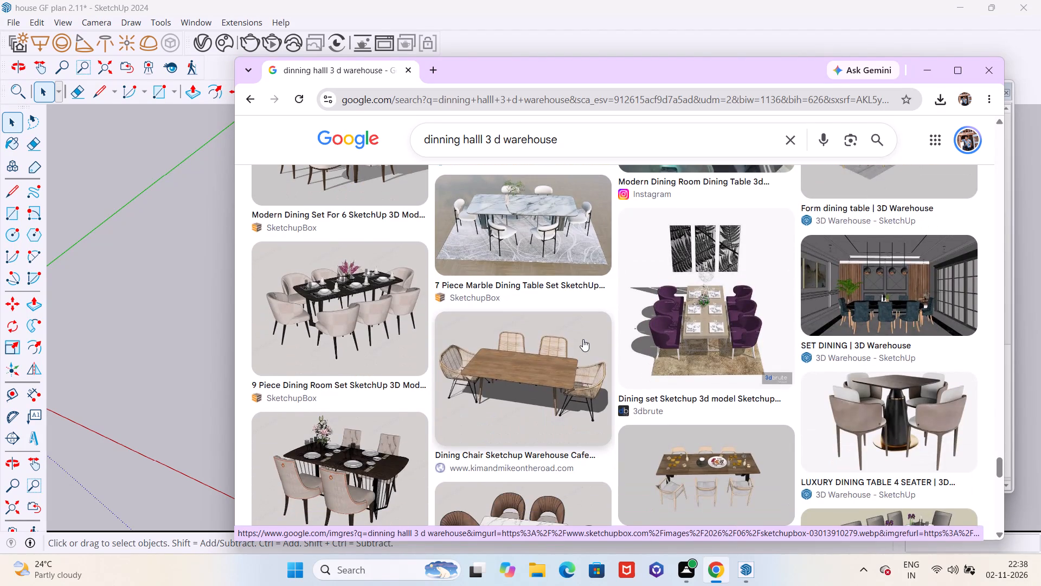
scroll(583, 339, "down", 8)
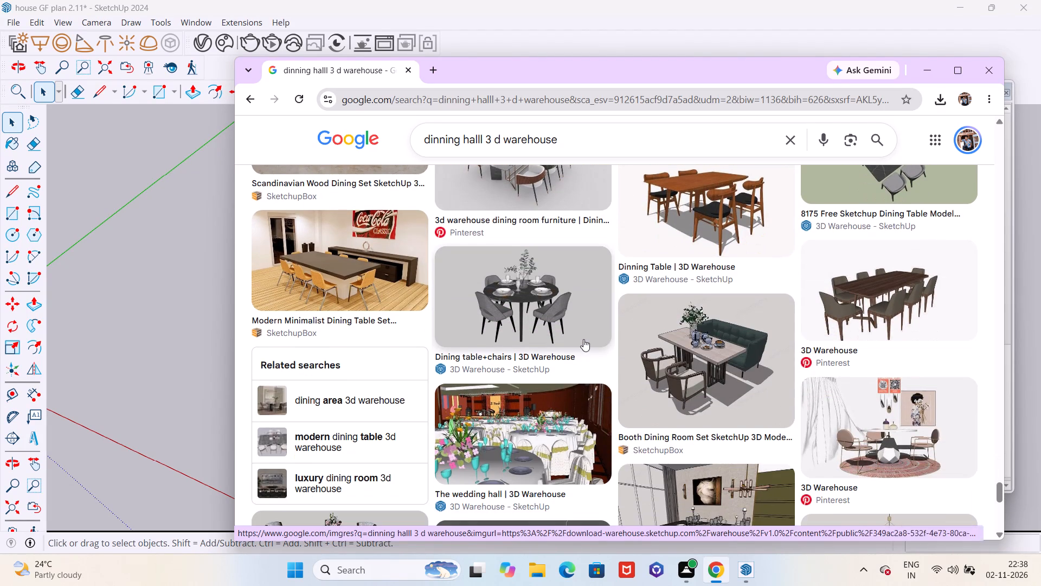
Narrow the dining hall image results with the Luxury filter.
scroll(584, 339, "up", 20)
scroll(584, 339, "up", 13)
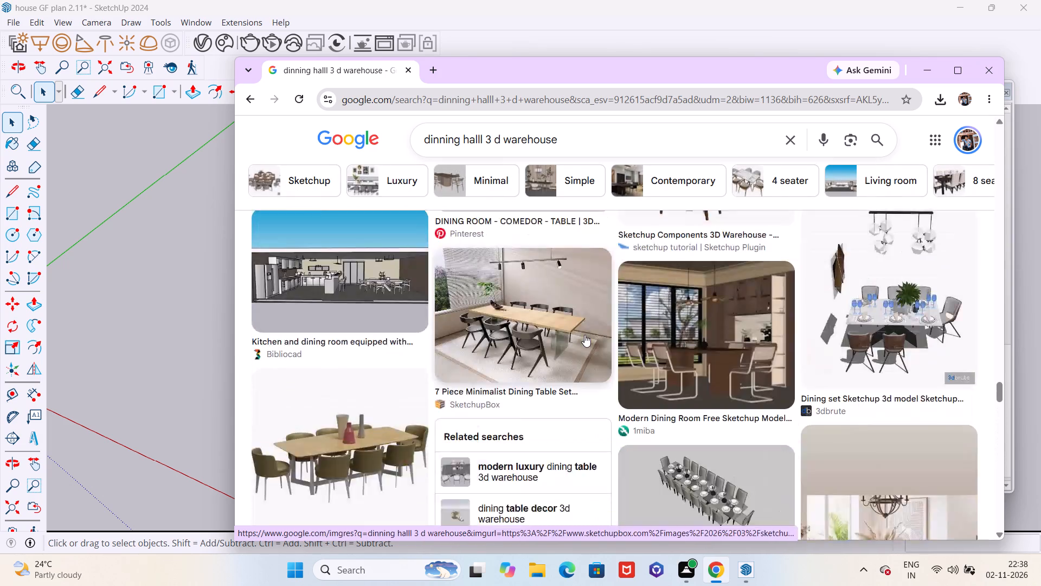
scroll(584, 334, "up", 20)
scroll(584, 334, "up", 20)
scroll(584, 334, "up", 4)
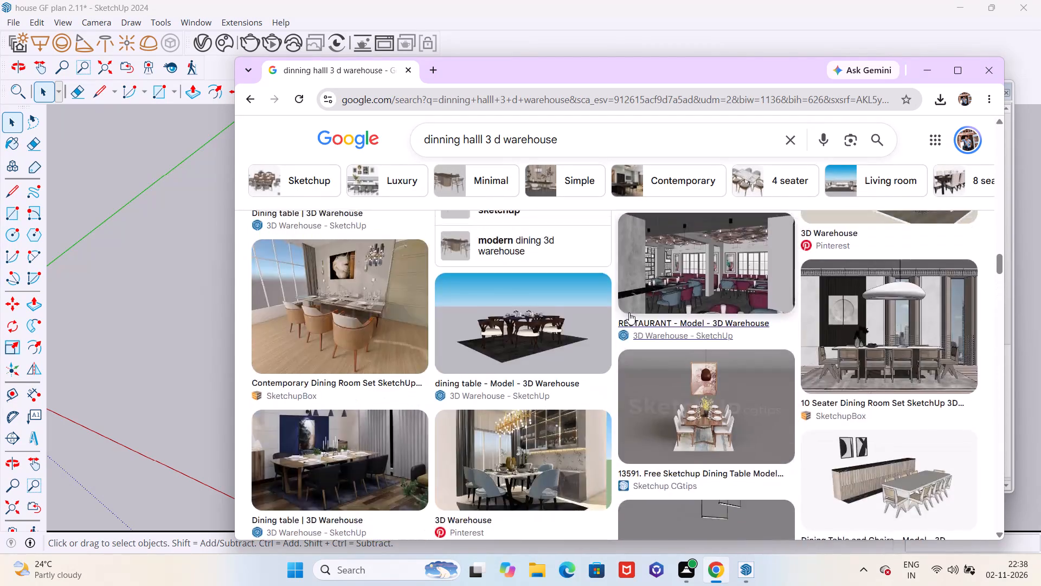
scroll(629, 313, "up", 20)
scroll(629, 313, "up", 20)
scroll(629, 313, "up", 2)
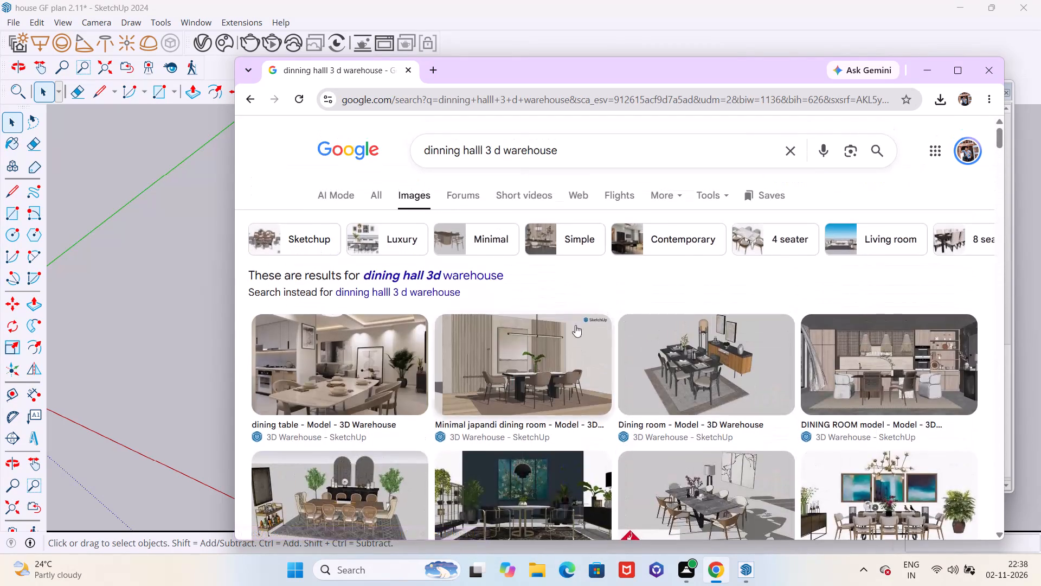
left_click(363, 235)
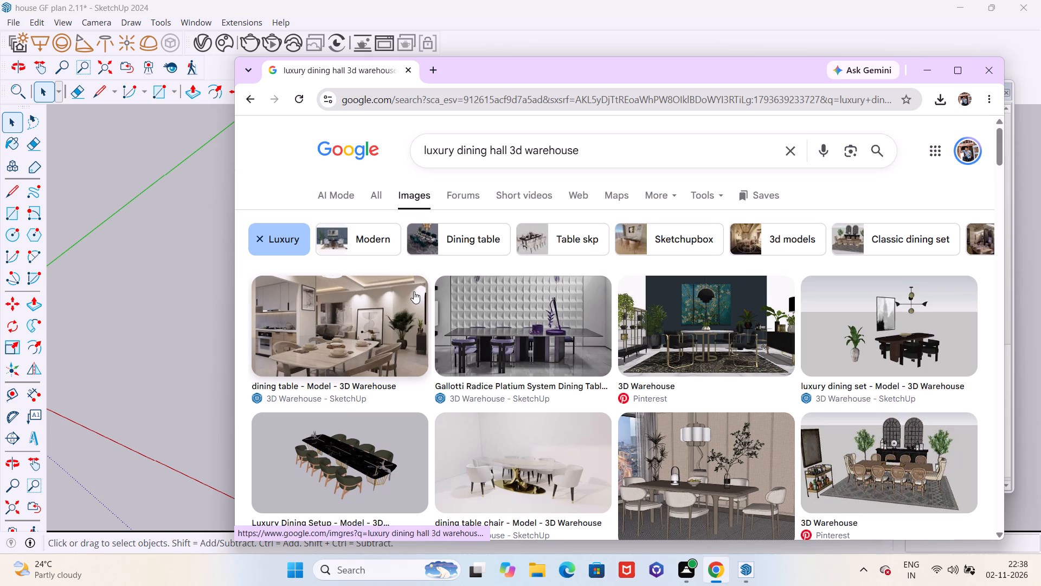
Open the Pinterest source page of the 3D Warehouse dining set with two arched mirrors, potted plants and a patterned rug.
scroll(414, 291, "down", 1)
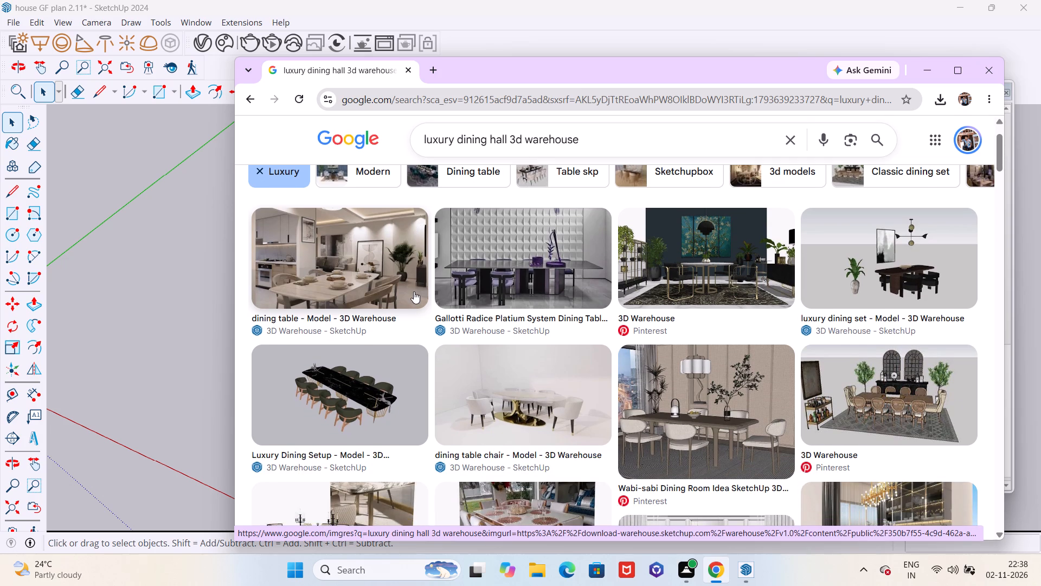
scroll(414, 291, "down", 1)
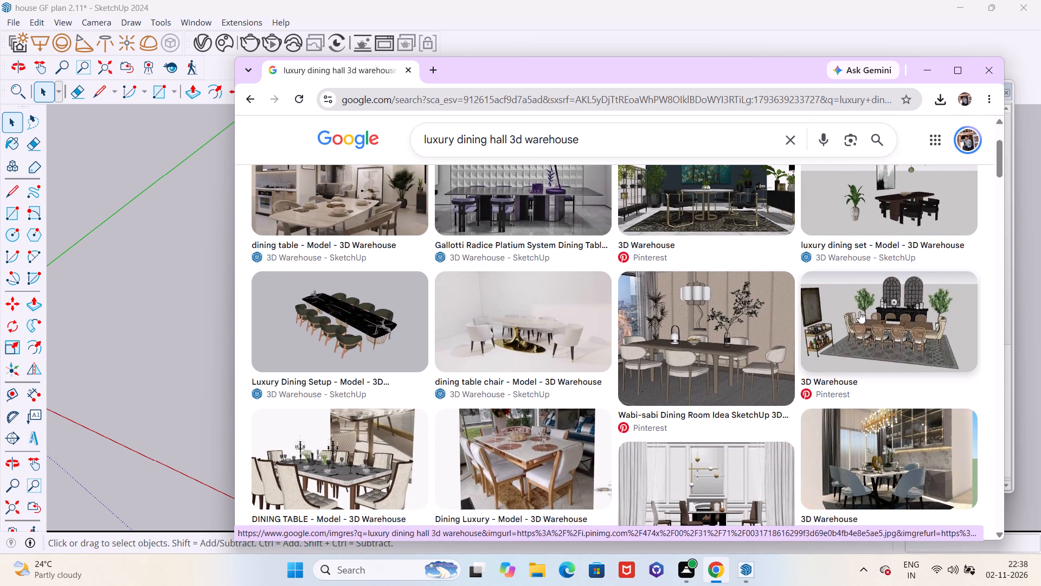
left_click(907, 335)
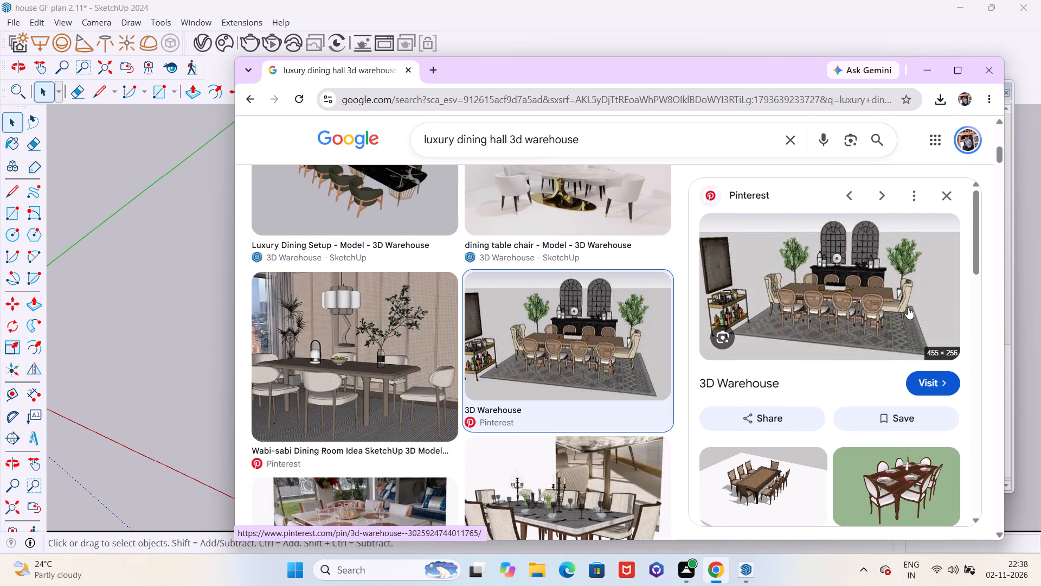
left_click(920, 381)
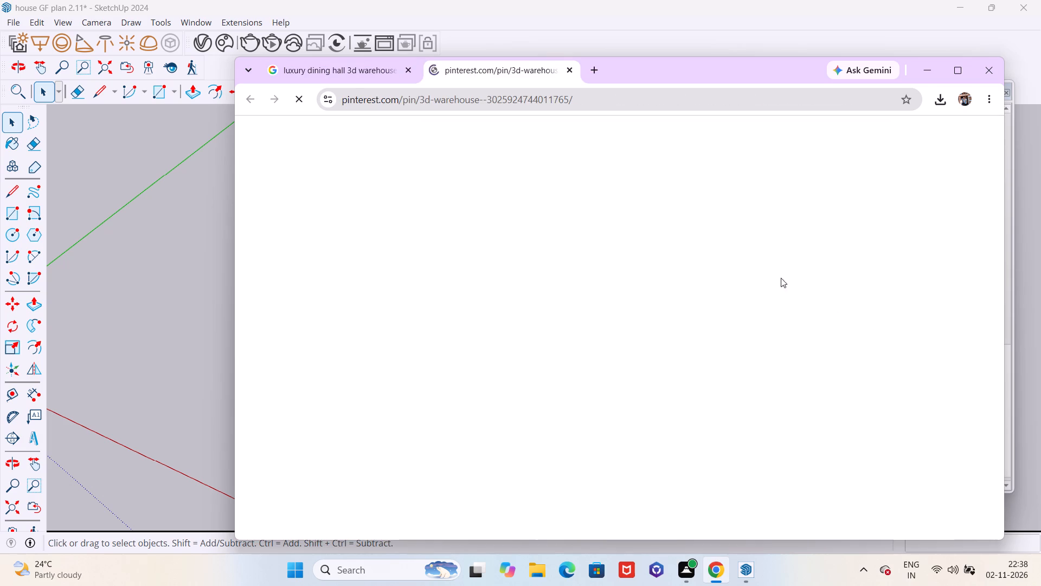
Close the Pinterest page and look through more of the luxury dining hall image results.
left_click(566, 71)
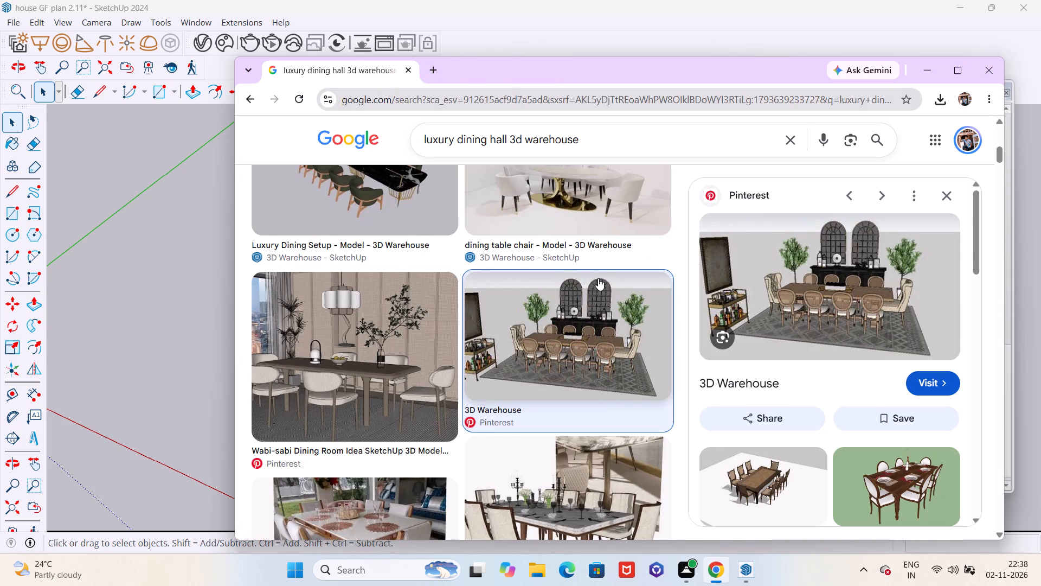
scroll(598, 278, "down", 2)
scroll(878, 362, "down", 2)
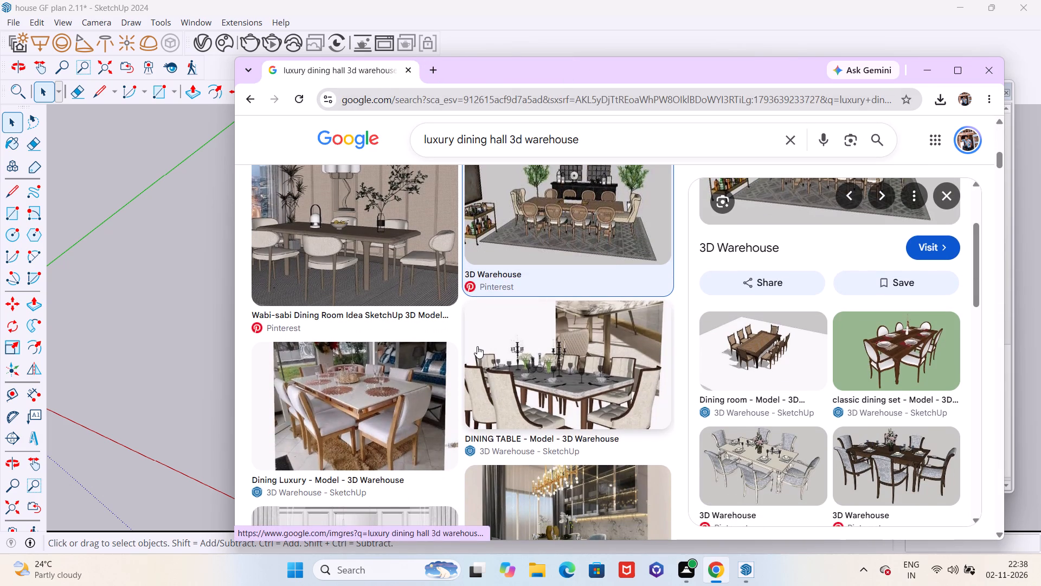
scroll(358, 343, "up", 4)
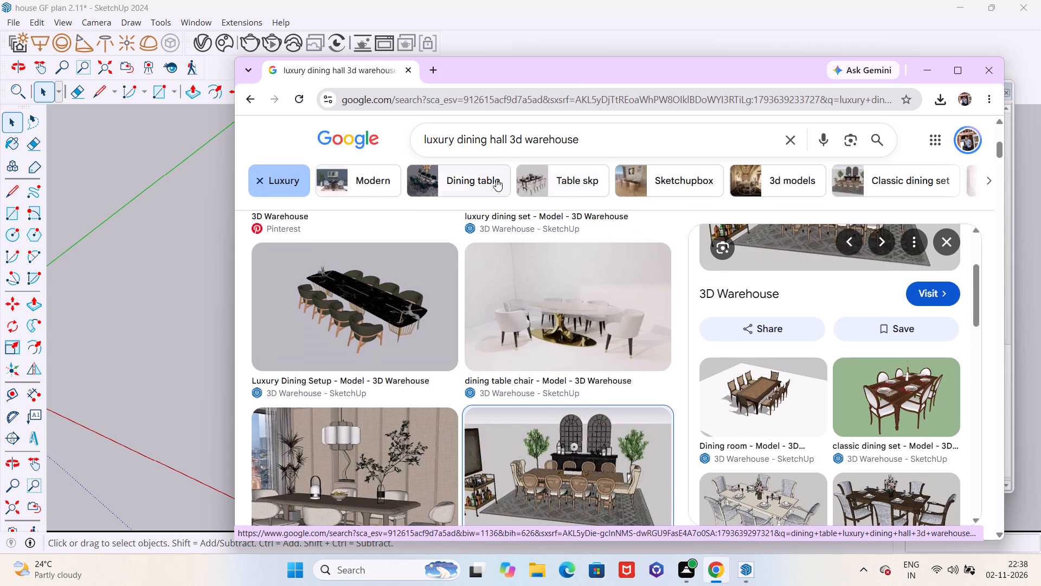
Narrow the image results with the Sketchupbox filter, browse the luxury dining room designs for ideas, and return to SketchUp.
left_click(668, 179)
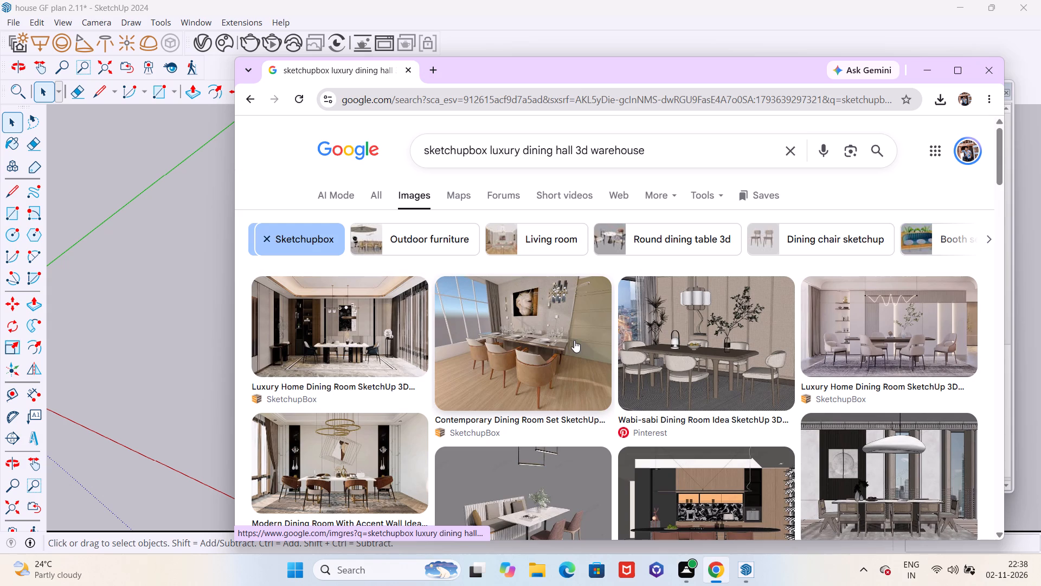
scroll(574, 340, "down", 1)
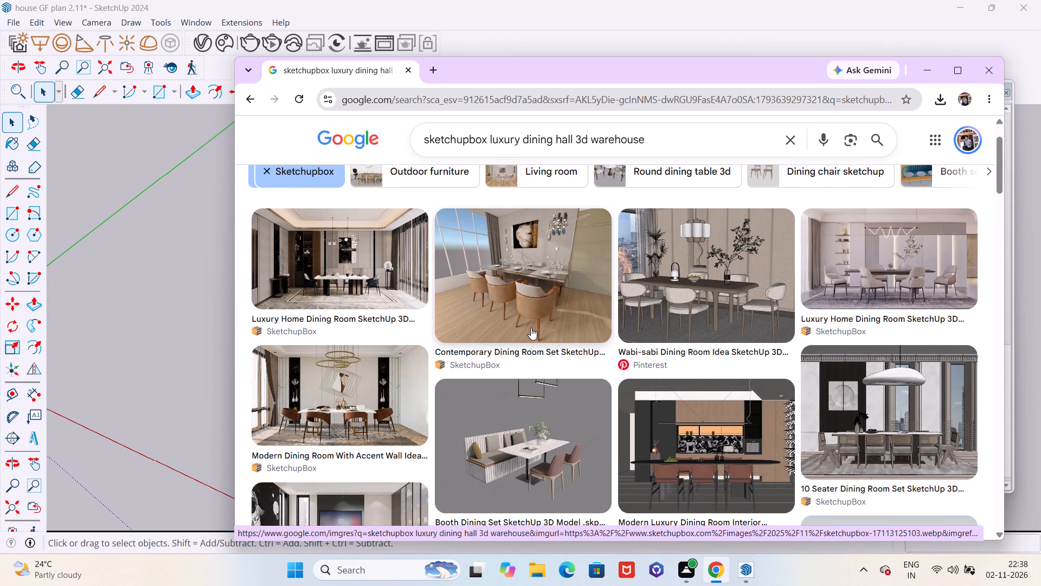
left_click(346, 278)
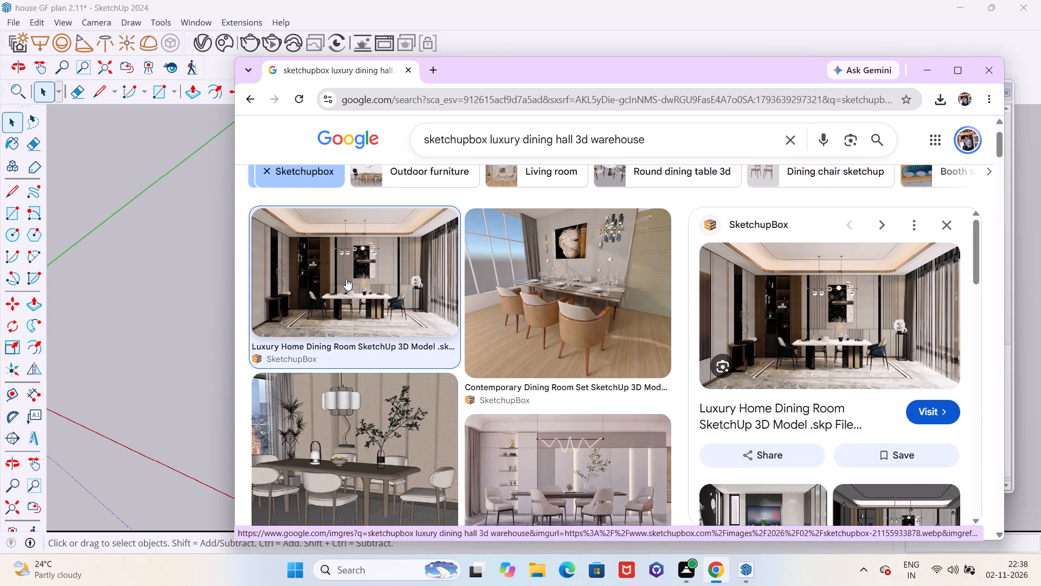
left_click(941, 225)
scroll(514, 298, "down", 4)
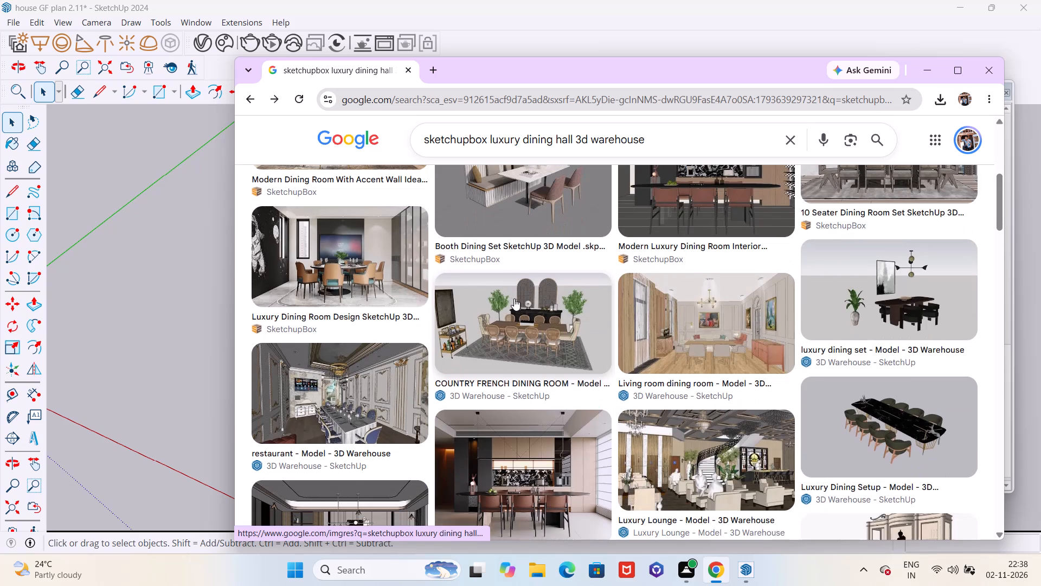
scroll(514, 298, "down", 3)
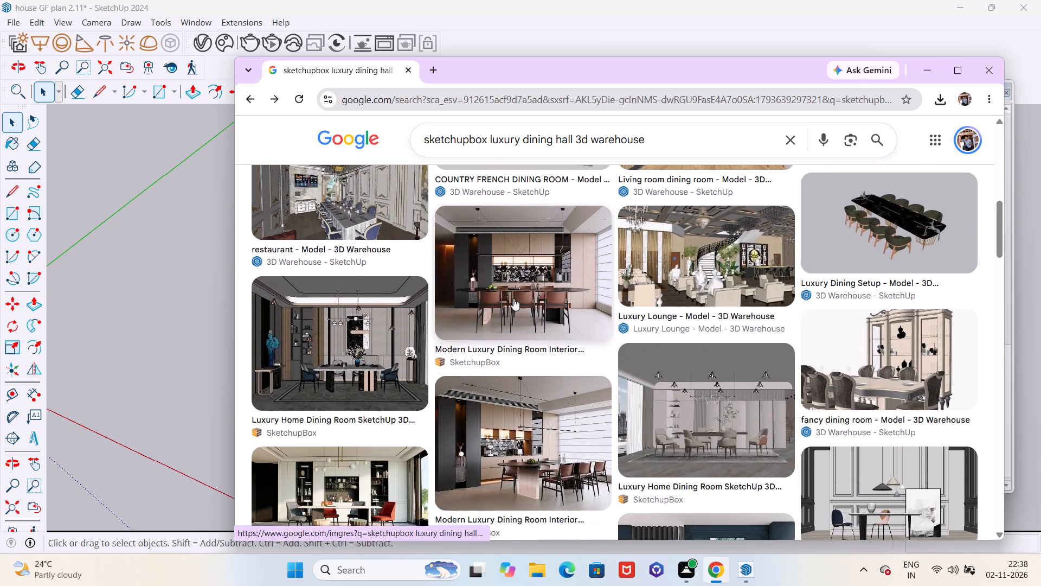
scroll(513, 298, "down", 2)
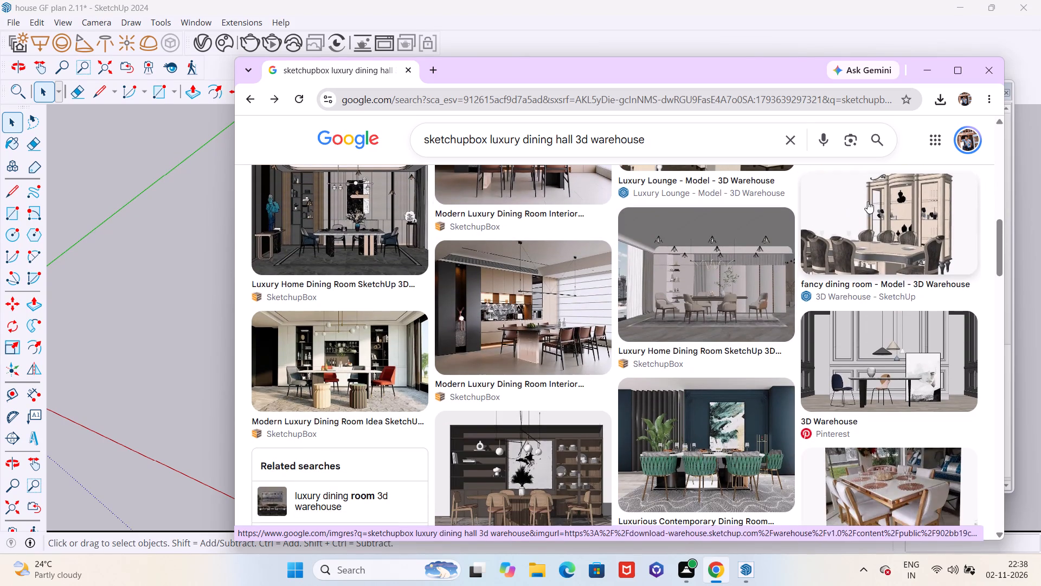
left_click(918, 74)
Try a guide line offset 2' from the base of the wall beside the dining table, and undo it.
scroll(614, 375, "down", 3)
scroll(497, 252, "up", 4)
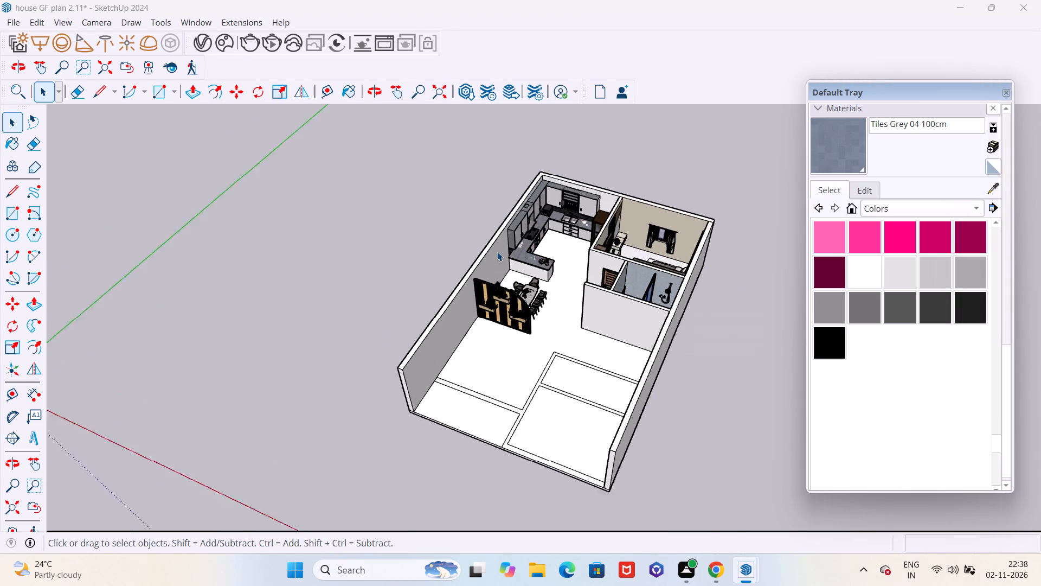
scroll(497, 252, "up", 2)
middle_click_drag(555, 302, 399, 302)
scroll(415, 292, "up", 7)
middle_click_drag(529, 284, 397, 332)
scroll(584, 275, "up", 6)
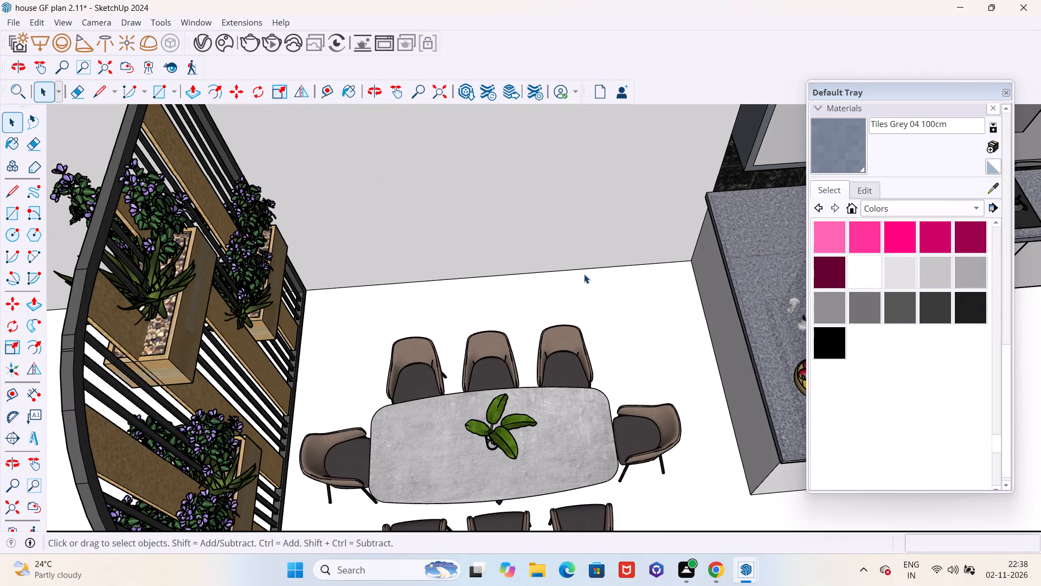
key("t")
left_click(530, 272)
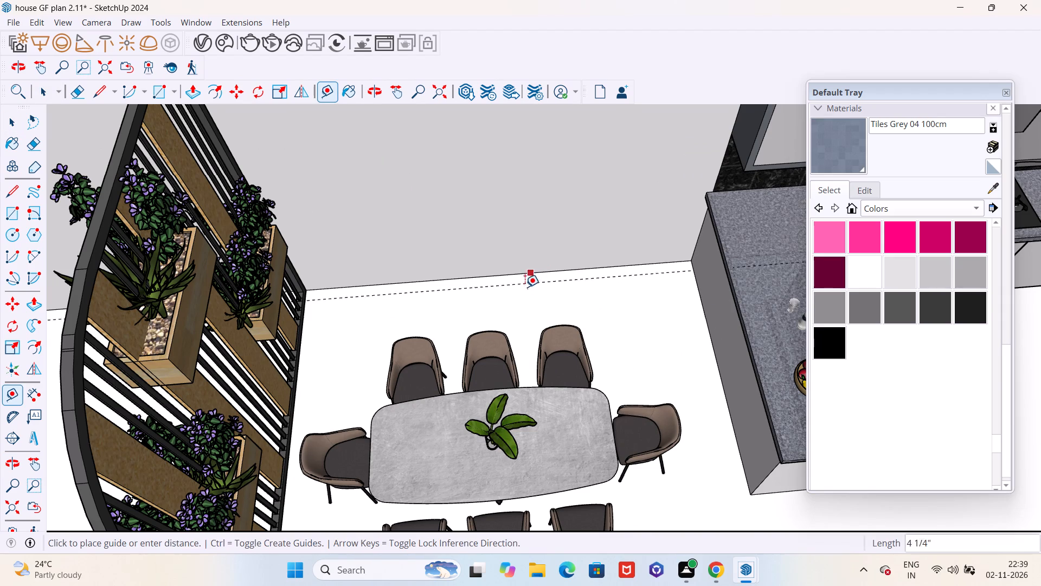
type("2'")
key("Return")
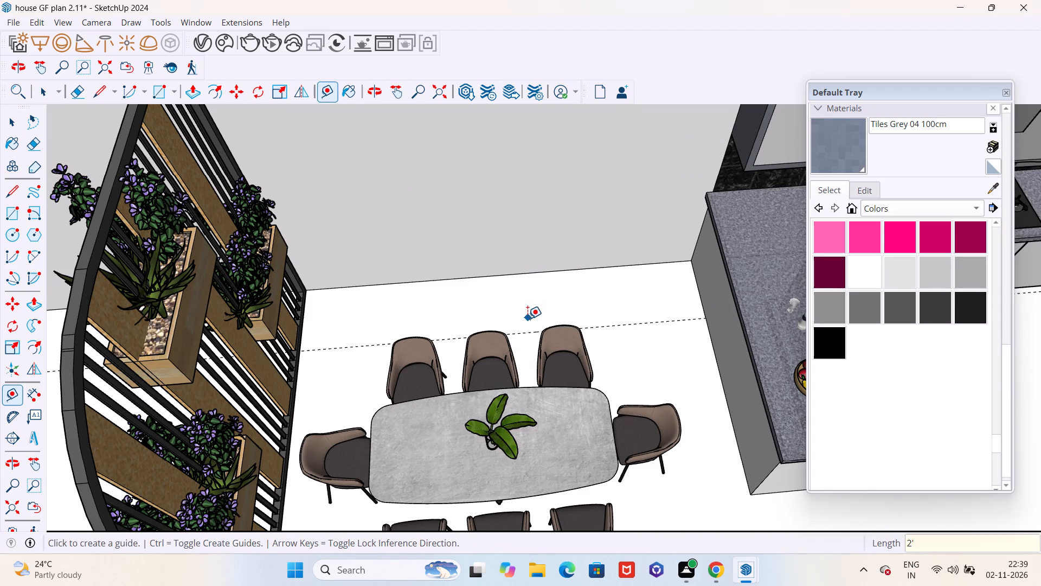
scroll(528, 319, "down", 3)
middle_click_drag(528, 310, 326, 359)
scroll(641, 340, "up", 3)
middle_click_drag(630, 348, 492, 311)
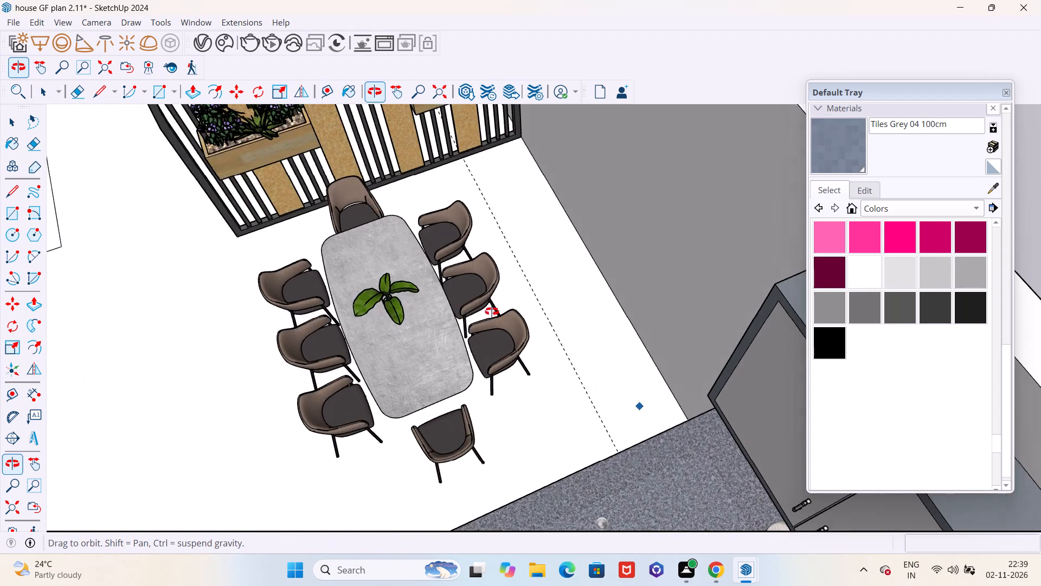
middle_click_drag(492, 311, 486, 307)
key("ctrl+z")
Place a guide line 18" from the base of the wall beside the dining table.
left_click(648, 356)
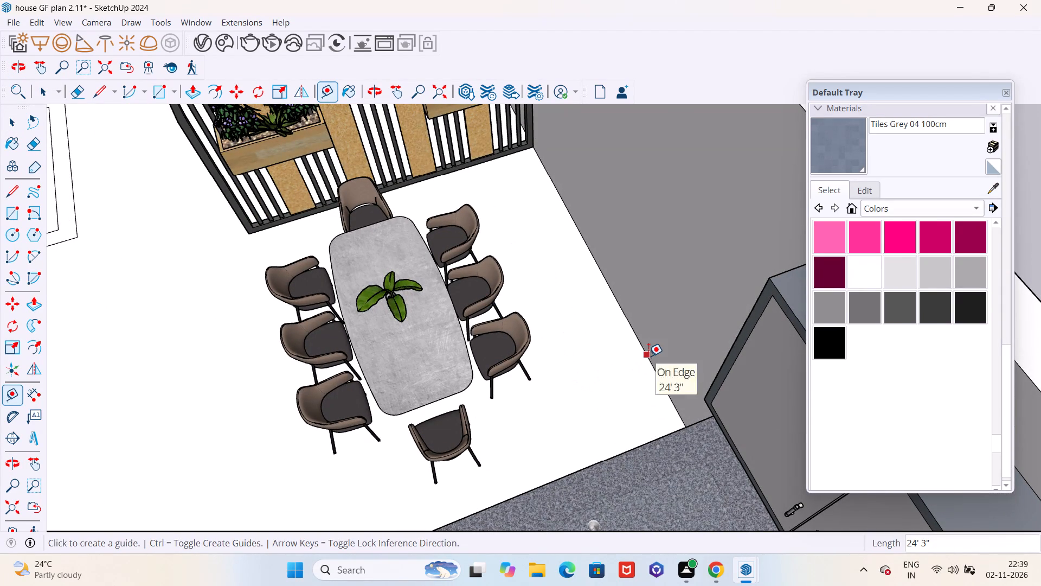
key("1")
type("8\"")
key("Return")
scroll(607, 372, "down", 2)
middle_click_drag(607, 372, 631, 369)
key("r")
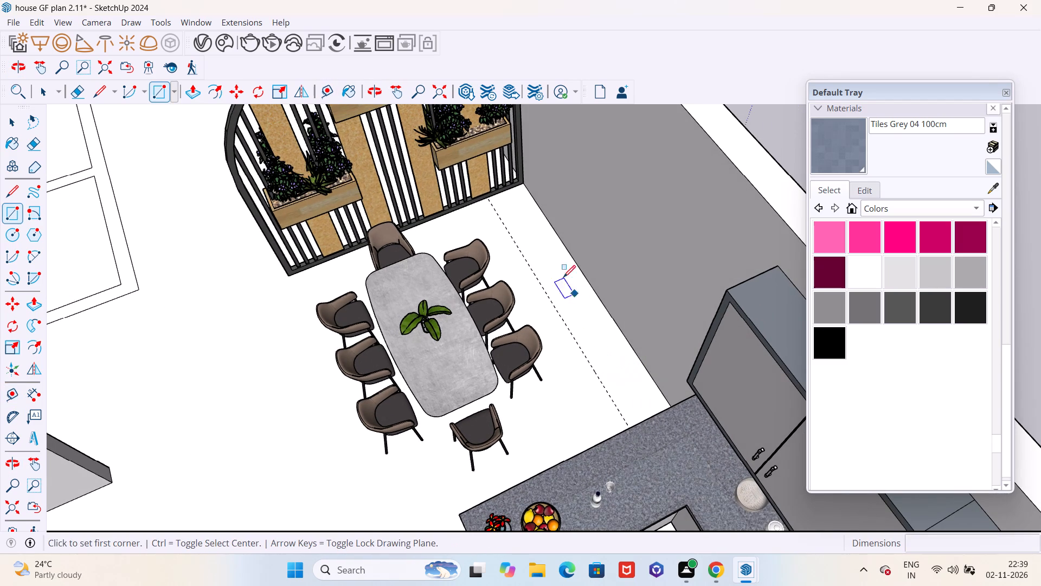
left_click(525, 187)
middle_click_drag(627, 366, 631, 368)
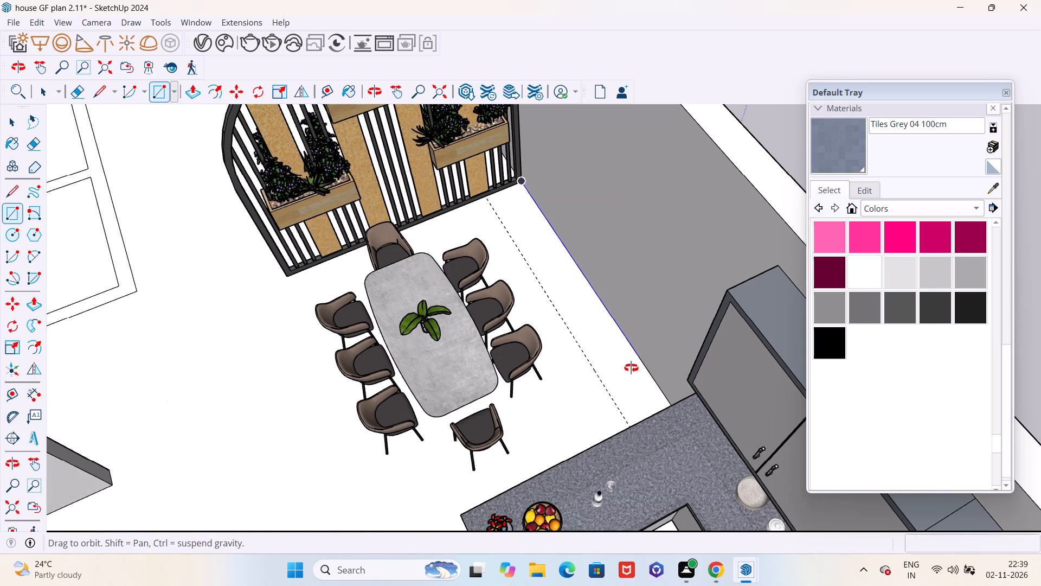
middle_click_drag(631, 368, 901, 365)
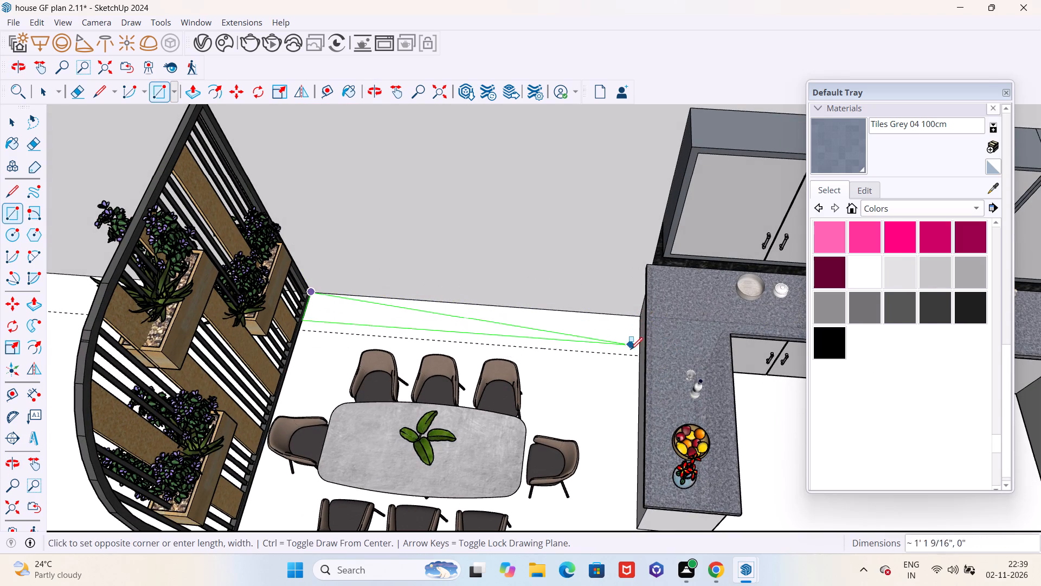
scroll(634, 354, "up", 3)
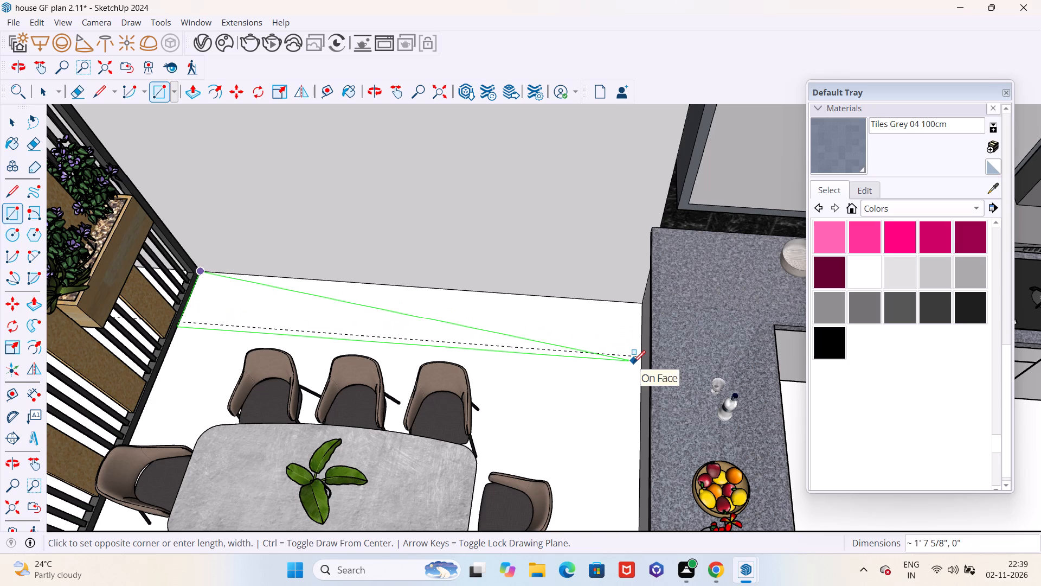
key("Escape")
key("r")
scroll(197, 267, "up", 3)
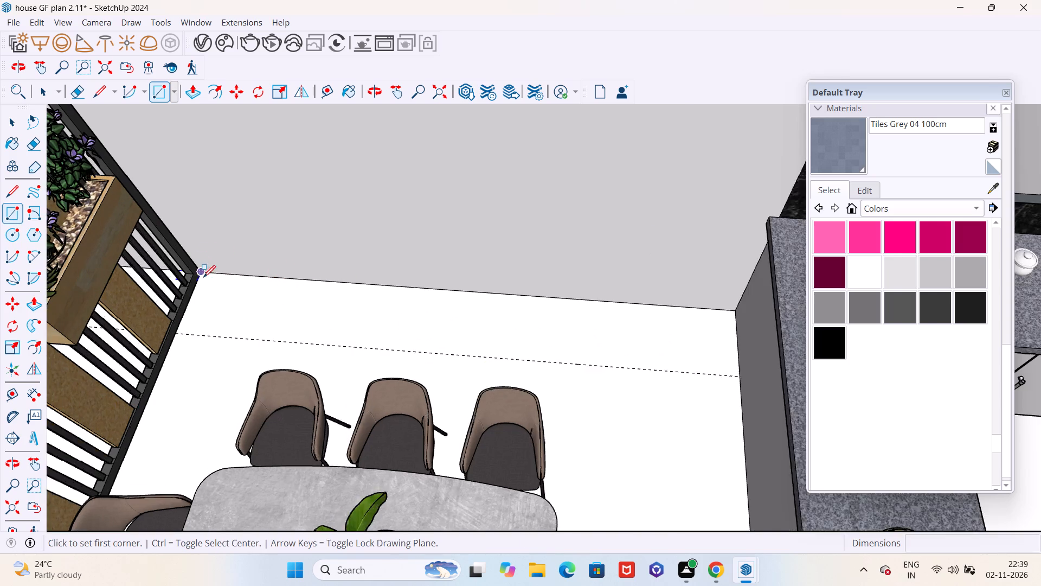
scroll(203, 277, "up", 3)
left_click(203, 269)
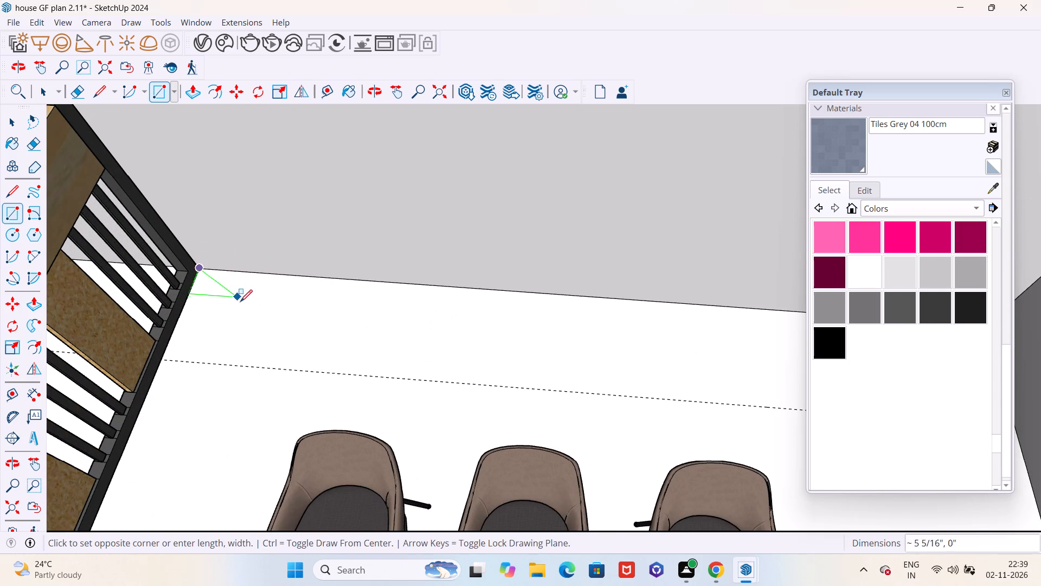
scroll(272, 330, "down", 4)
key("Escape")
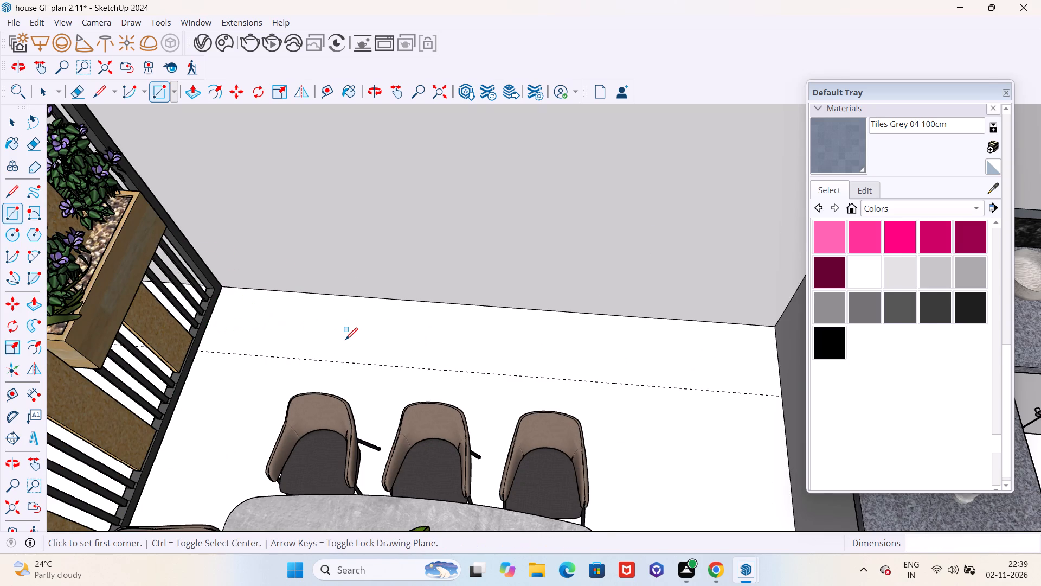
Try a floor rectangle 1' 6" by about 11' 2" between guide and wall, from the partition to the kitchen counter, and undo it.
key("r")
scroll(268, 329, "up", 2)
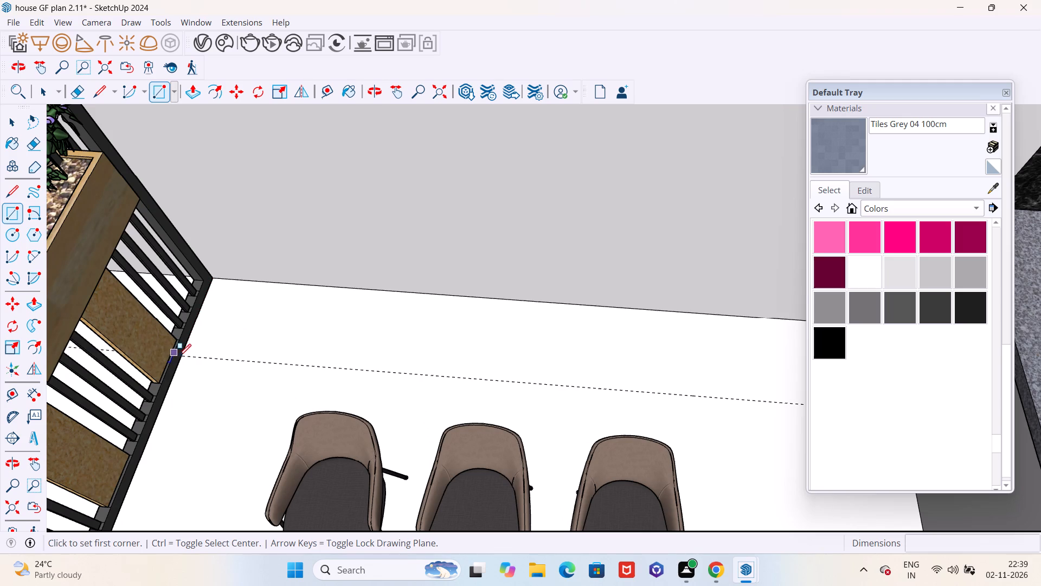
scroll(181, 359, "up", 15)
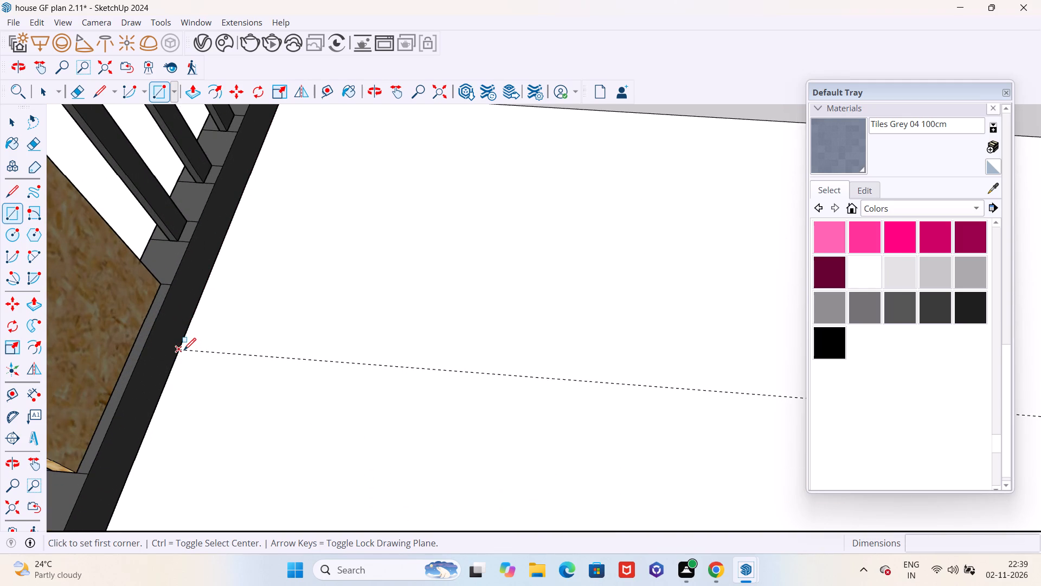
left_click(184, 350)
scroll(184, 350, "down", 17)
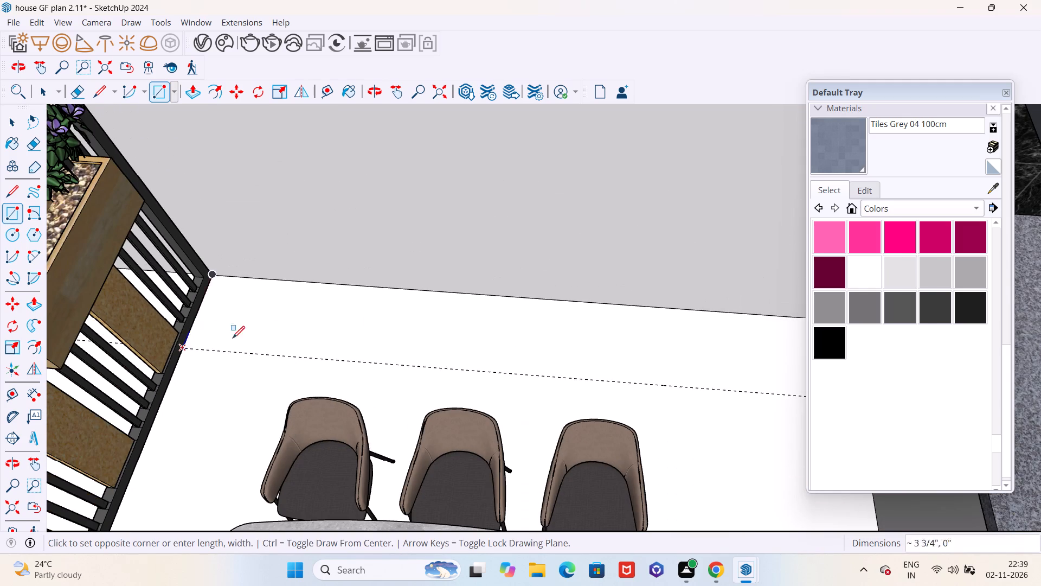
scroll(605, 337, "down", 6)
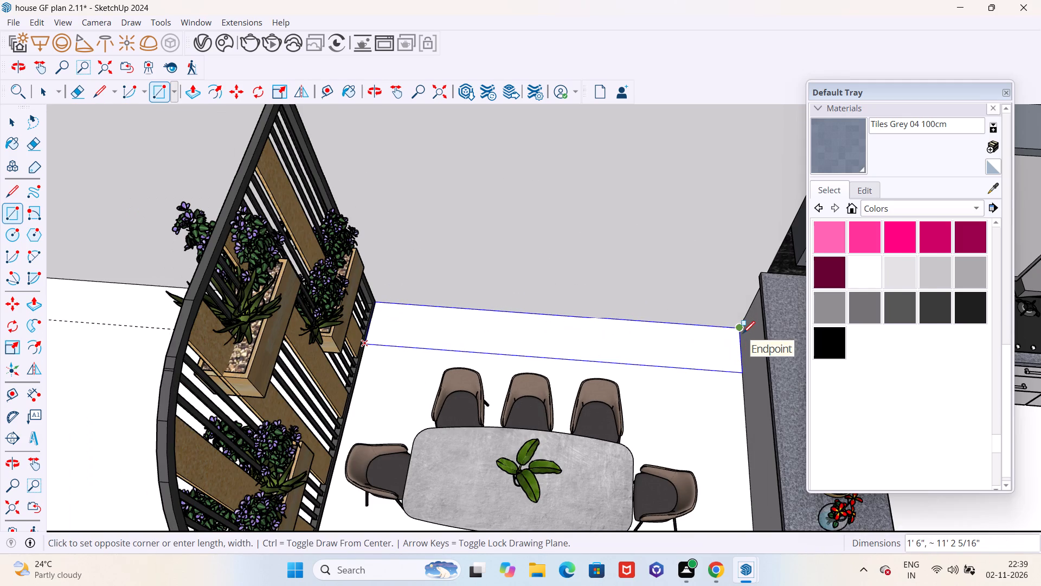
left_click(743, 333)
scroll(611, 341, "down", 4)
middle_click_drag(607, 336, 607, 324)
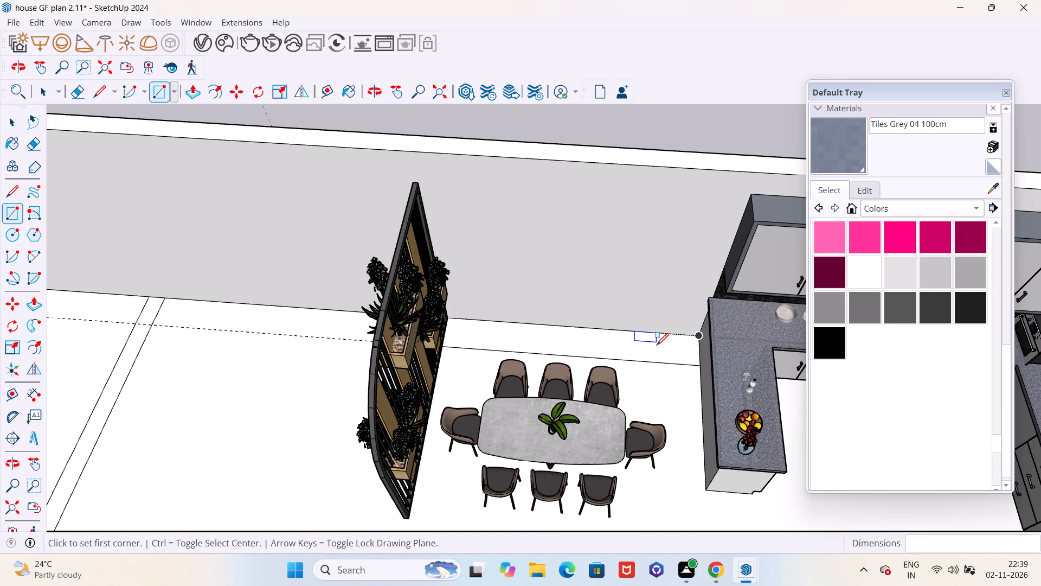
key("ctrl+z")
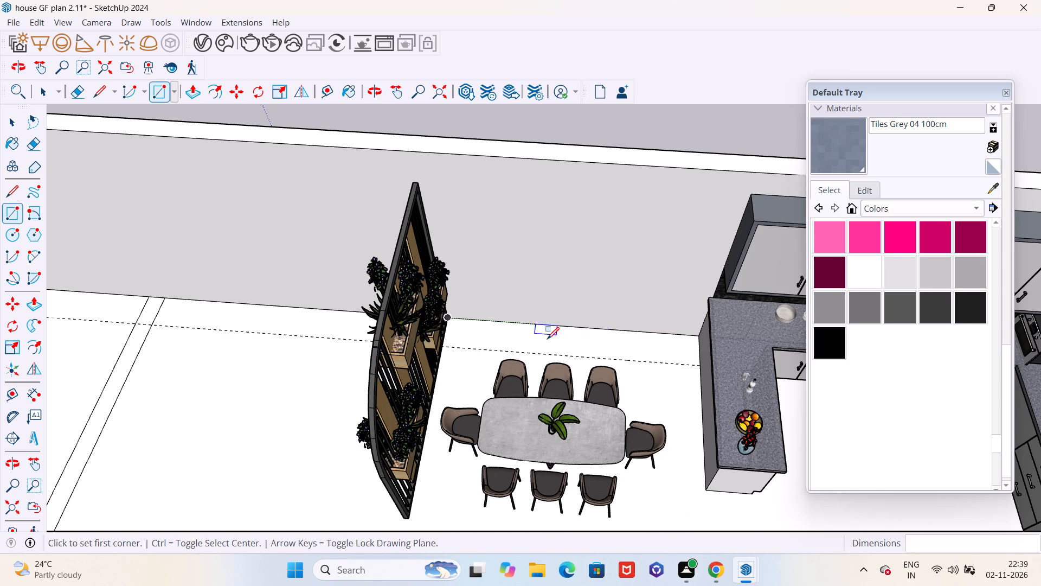
Draw a floor rectangle 1' 6" by about 10' 10" between the guide and the wall, starting at the arched partition.
scroll(525, 336, "up", 4)
scroll(434, 332, "up", 20)
scroll(434, 332, "up", 1)
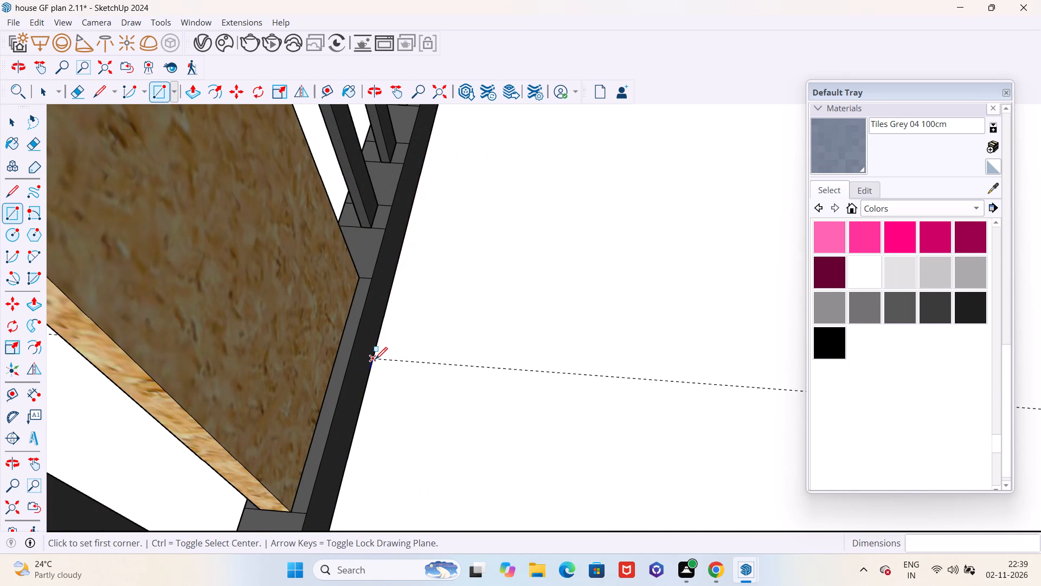
left_click(375, 359)
scroll(373, 358, "down", 20)
scroll(373, 358, "down", 5)
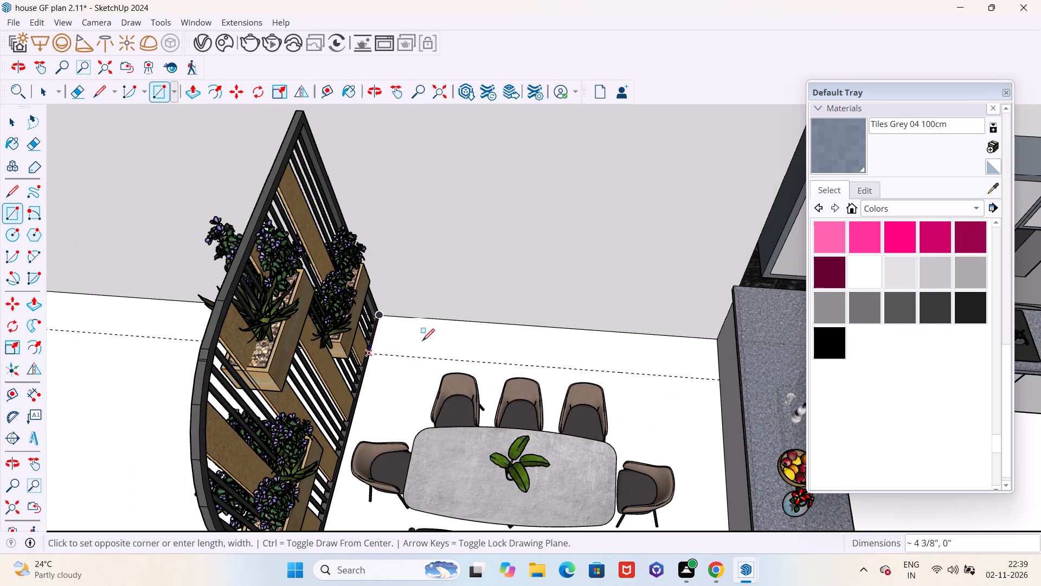
left_click(706, 341)
Draw a line across the floor strip, from guide edge to wall, a short gap from the arched partition.
scroll(641, 348, "down", 4)
middle_click_drag(641, 348, 569, 320)
scroll(502, 336, "up", 1)
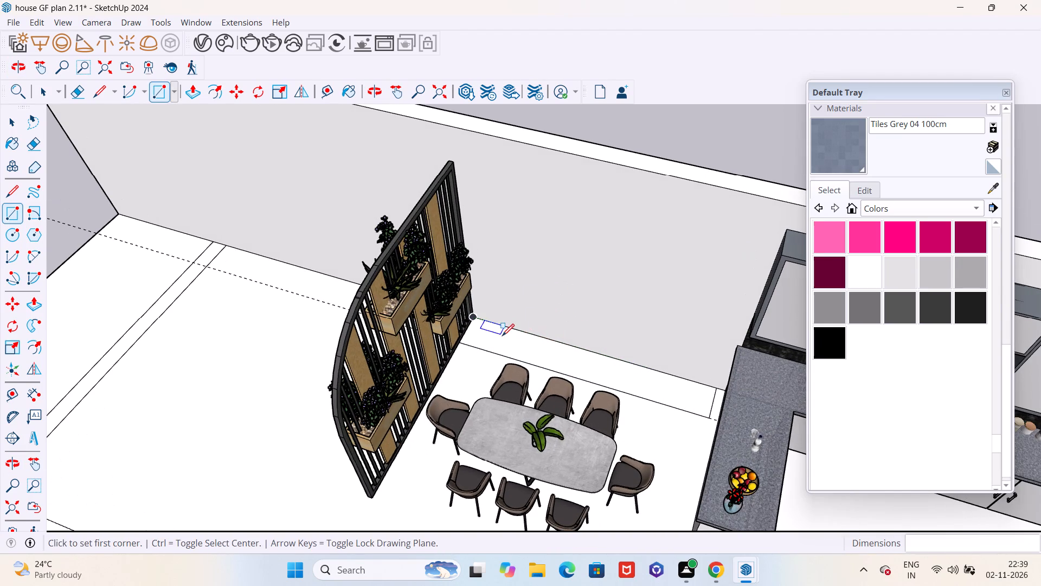
key("space")
key("l")
scroll(471, 345, "up", 5)
left_click(471, 345)
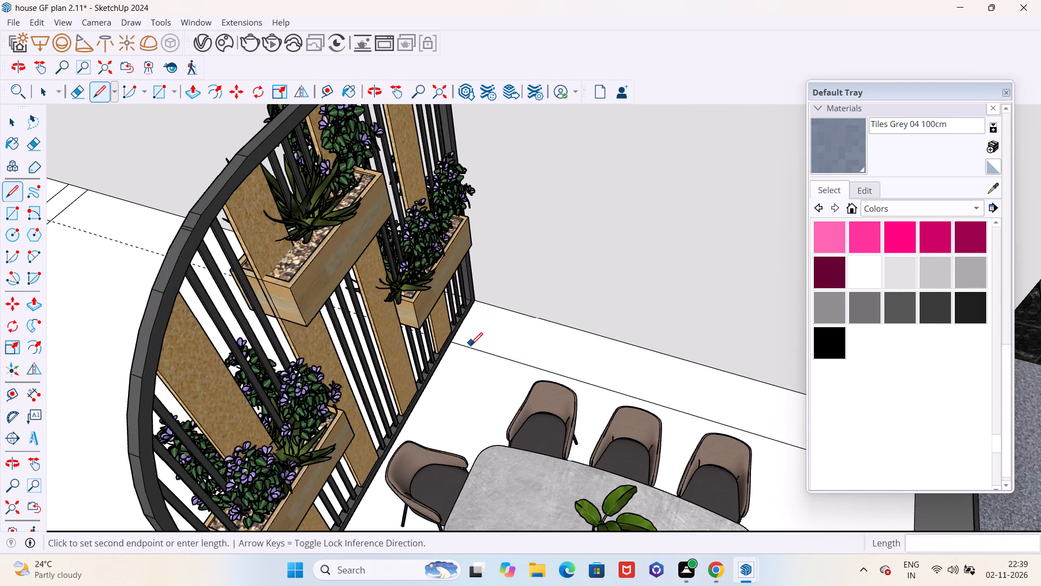
key("Escape")
scroll(446, 347, "up", 3)
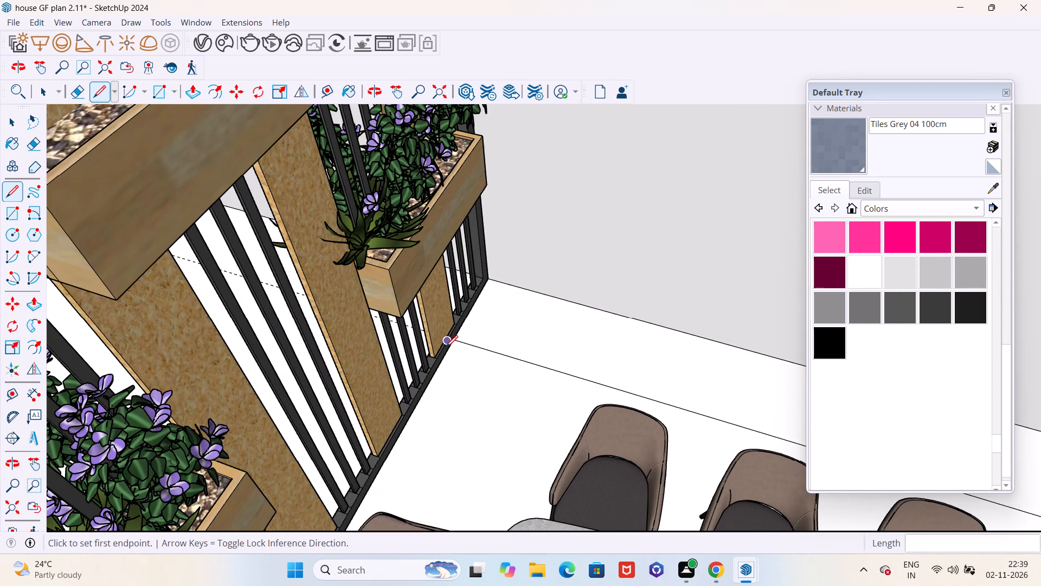
scroll(446, 347, "up", 1)
left_click(465, 341)
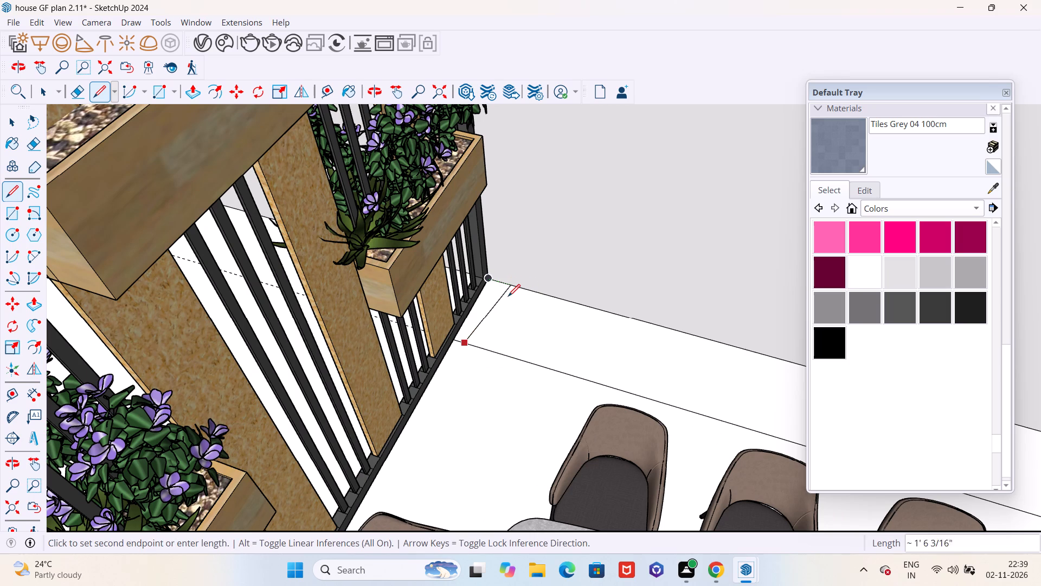
key("Escape")
left_click(490, 350)
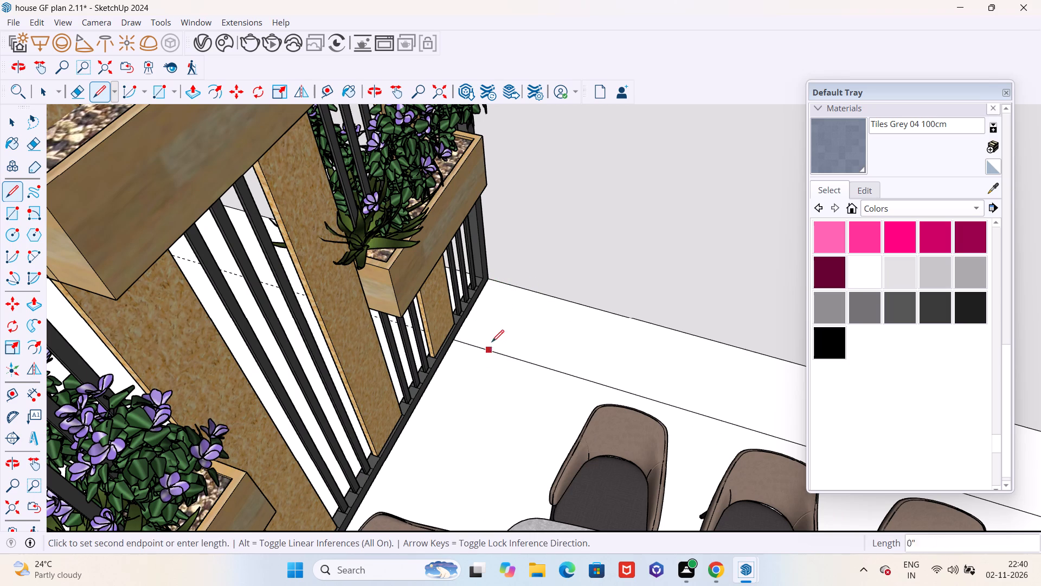
left_click(521, 289)
key("space")
Erase the leftover strip edge between the new cross line and the arched partition.
type("3e")
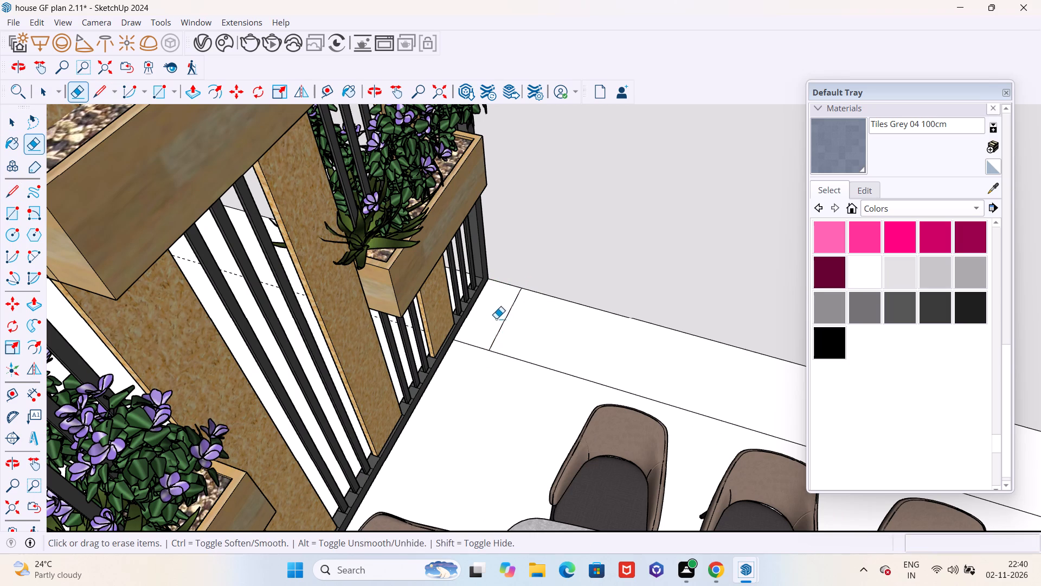
left_click_drag(475, 339, 472, 351)
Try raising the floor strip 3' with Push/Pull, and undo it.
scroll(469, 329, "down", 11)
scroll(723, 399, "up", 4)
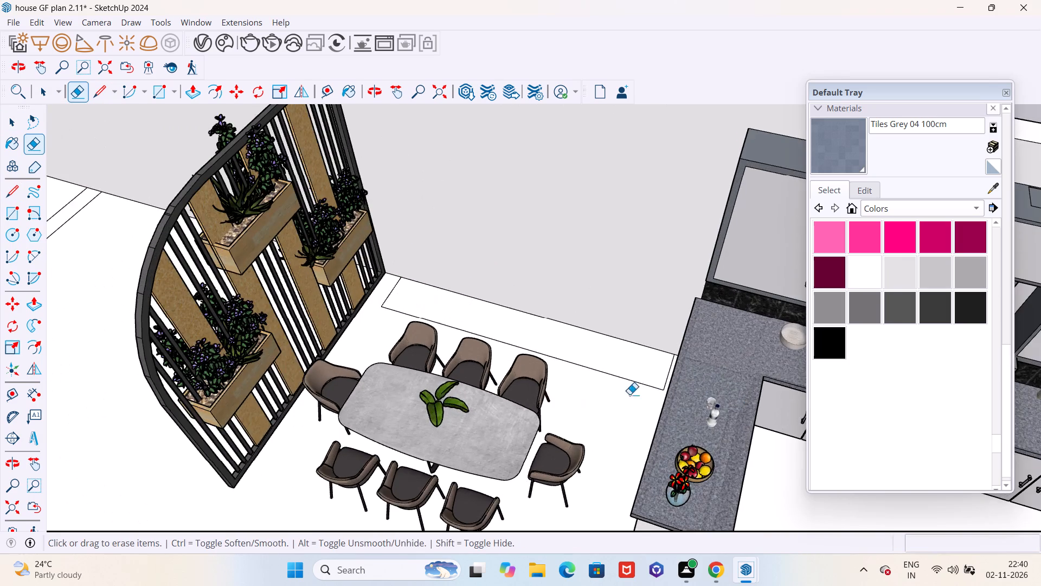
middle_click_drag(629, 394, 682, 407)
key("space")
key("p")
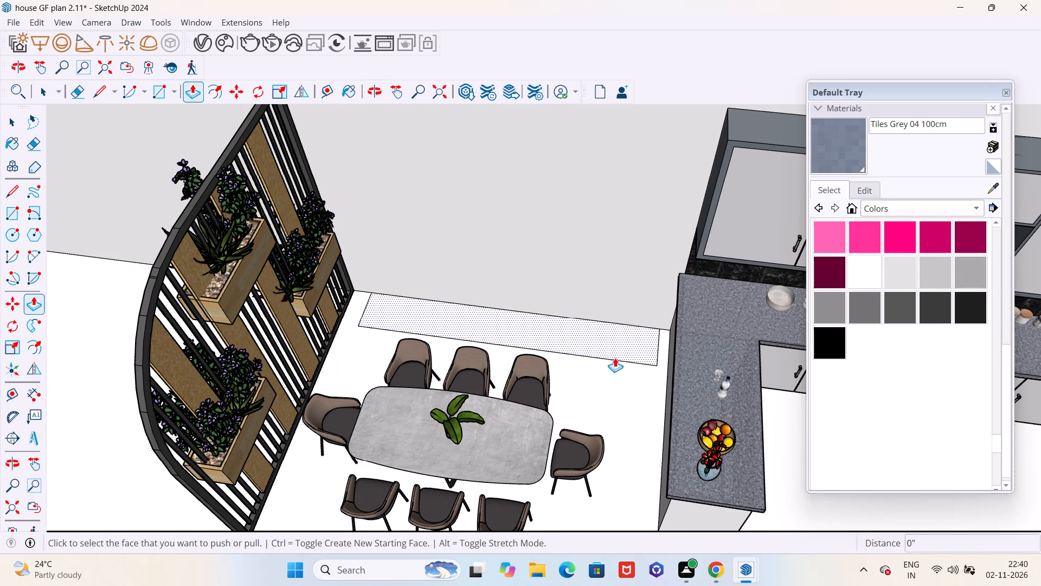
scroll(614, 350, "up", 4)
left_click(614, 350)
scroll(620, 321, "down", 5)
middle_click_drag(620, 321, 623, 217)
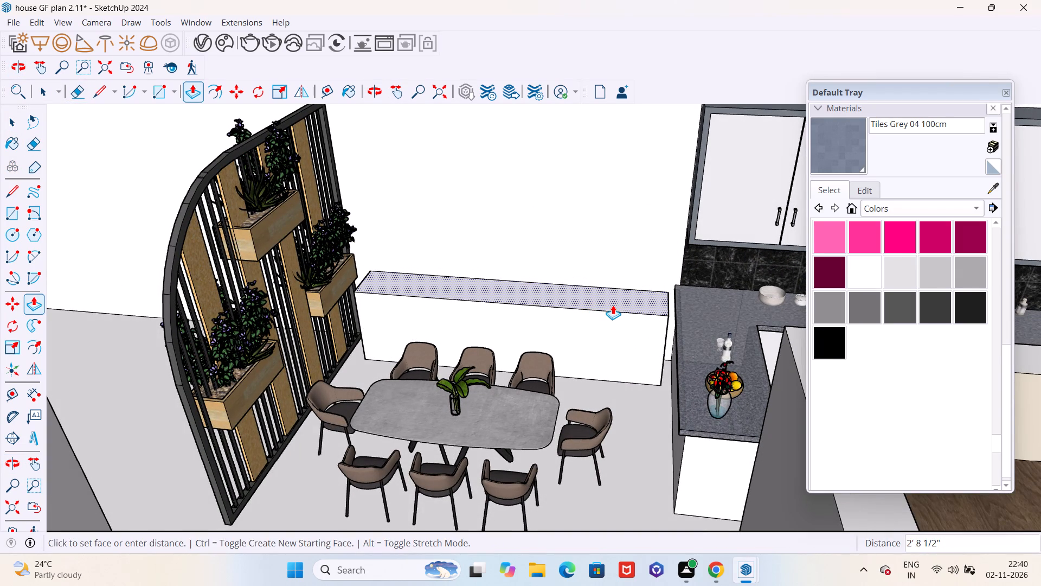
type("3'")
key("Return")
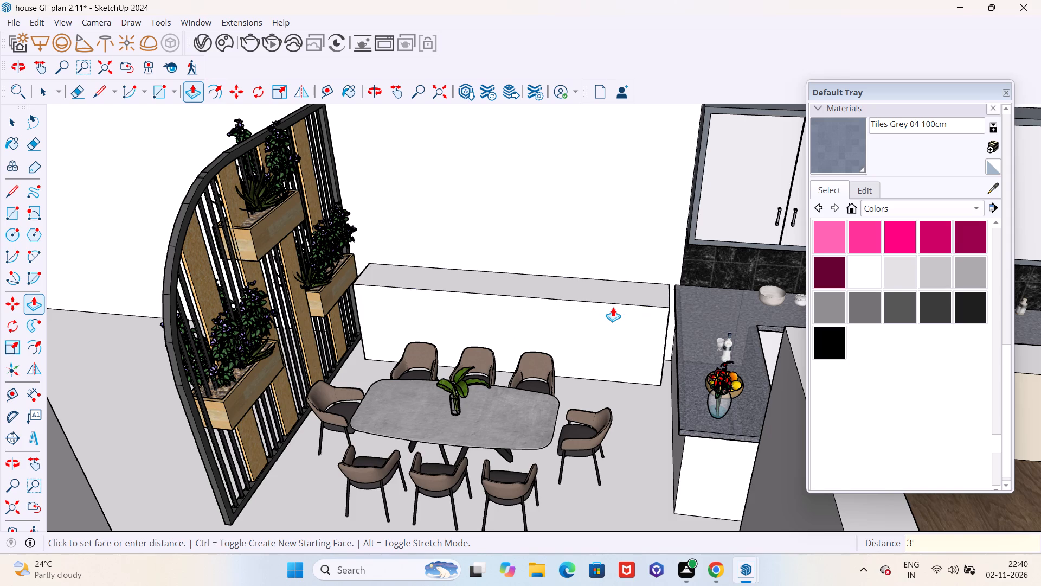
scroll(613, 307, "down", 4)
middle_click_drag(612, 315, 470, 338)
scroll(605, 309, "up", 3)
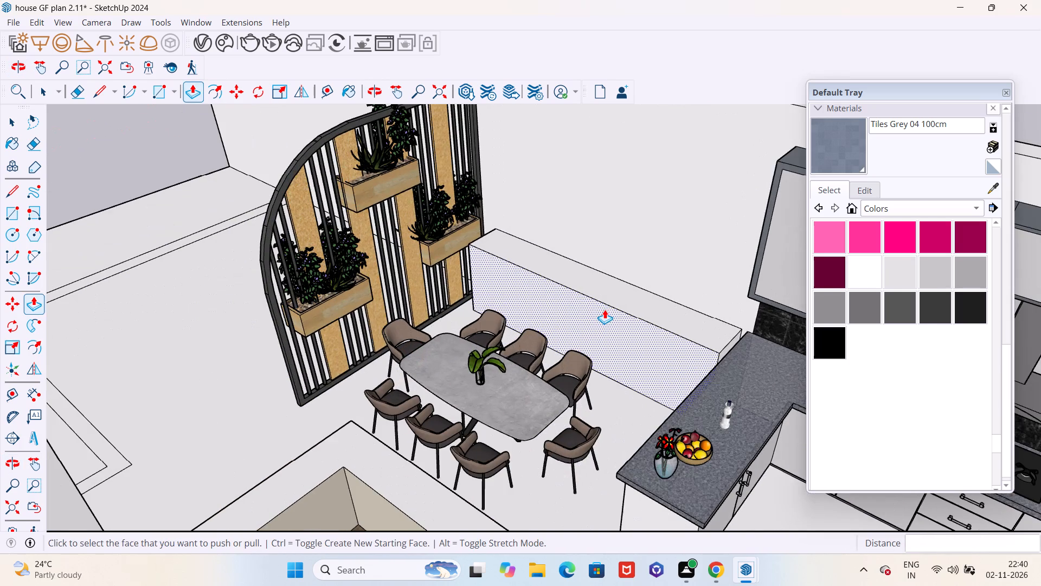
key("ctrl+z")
Raise the floor strip along the dining wall 2' 6" into a low cabinet block.
scroll(621, 360, "up", 1)
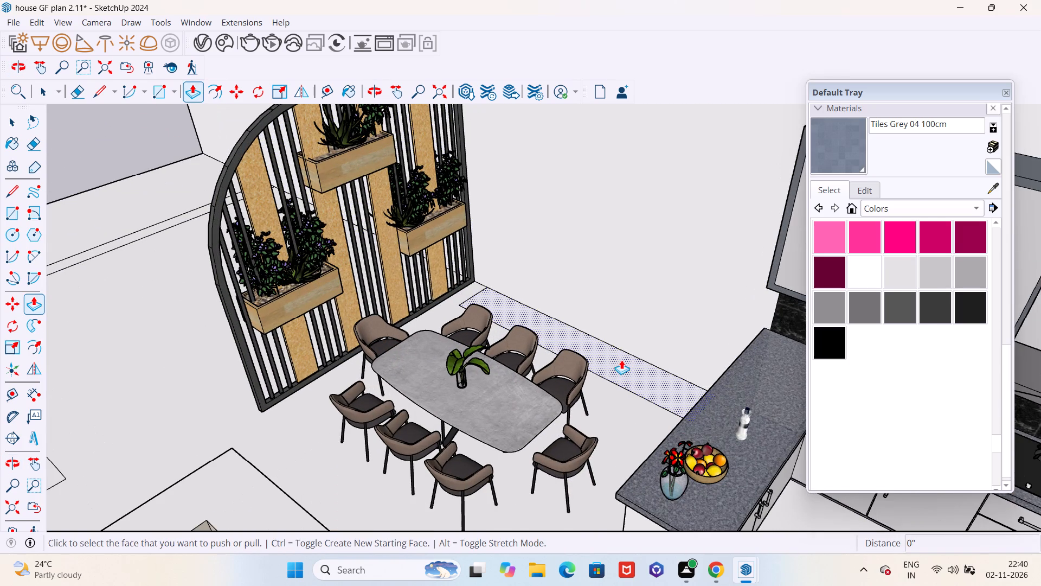
left_click(621, 360)
type("2'6\"")
key("Return")
scroll(623, 340, "down", 3)
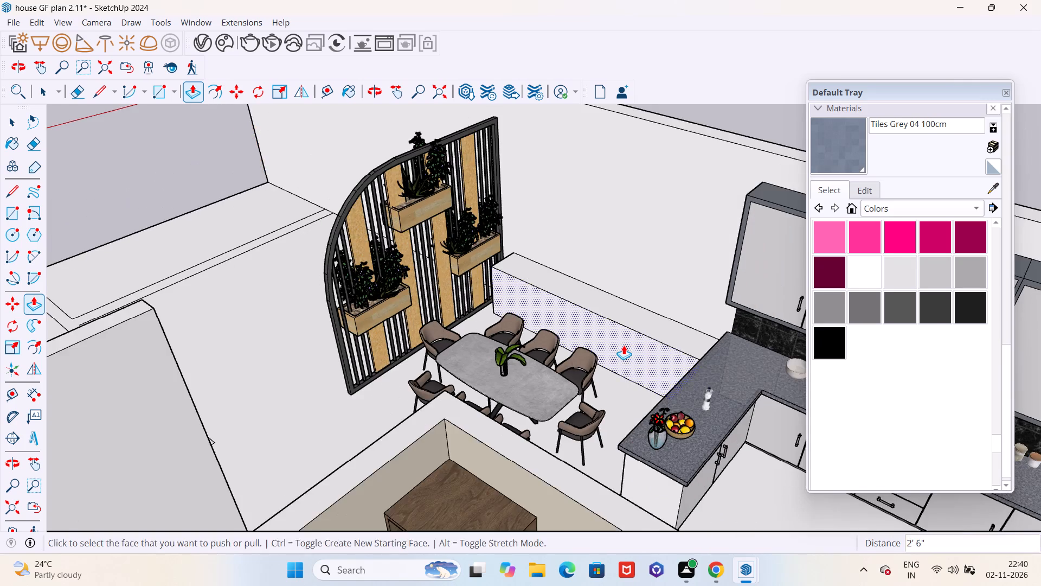
middle_click_drag(624, 346, 672, 339)
key("space")
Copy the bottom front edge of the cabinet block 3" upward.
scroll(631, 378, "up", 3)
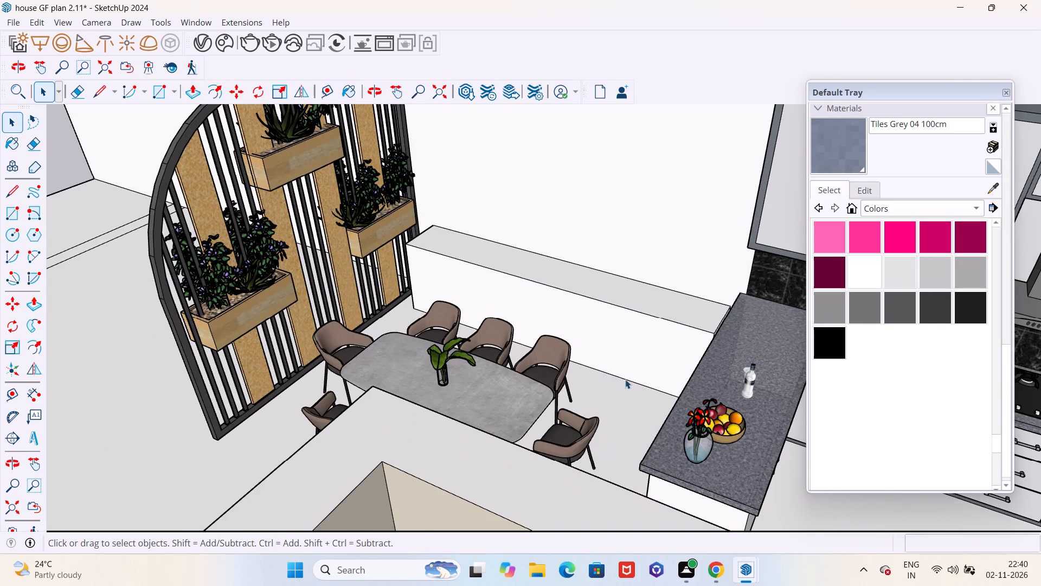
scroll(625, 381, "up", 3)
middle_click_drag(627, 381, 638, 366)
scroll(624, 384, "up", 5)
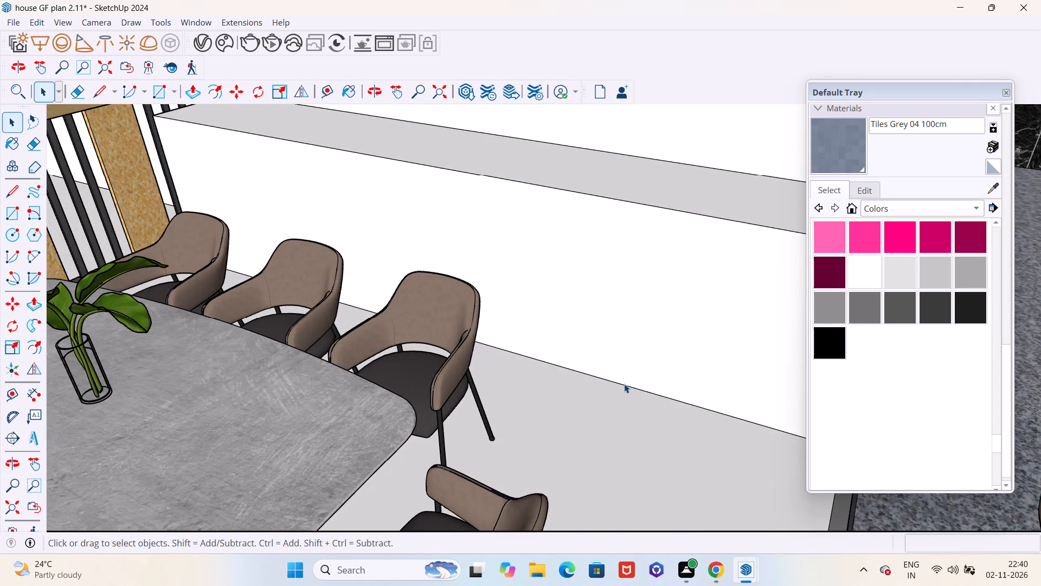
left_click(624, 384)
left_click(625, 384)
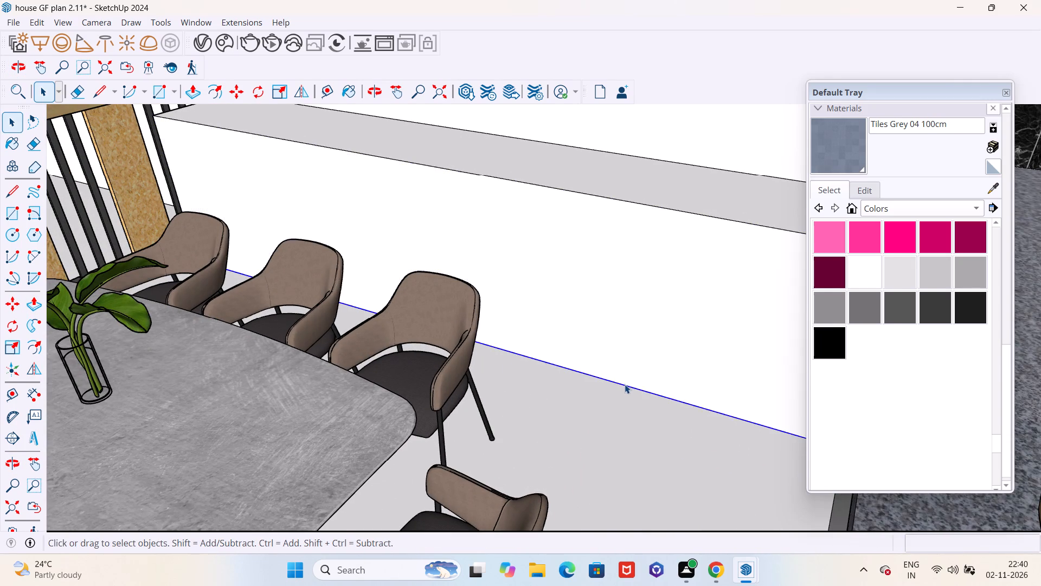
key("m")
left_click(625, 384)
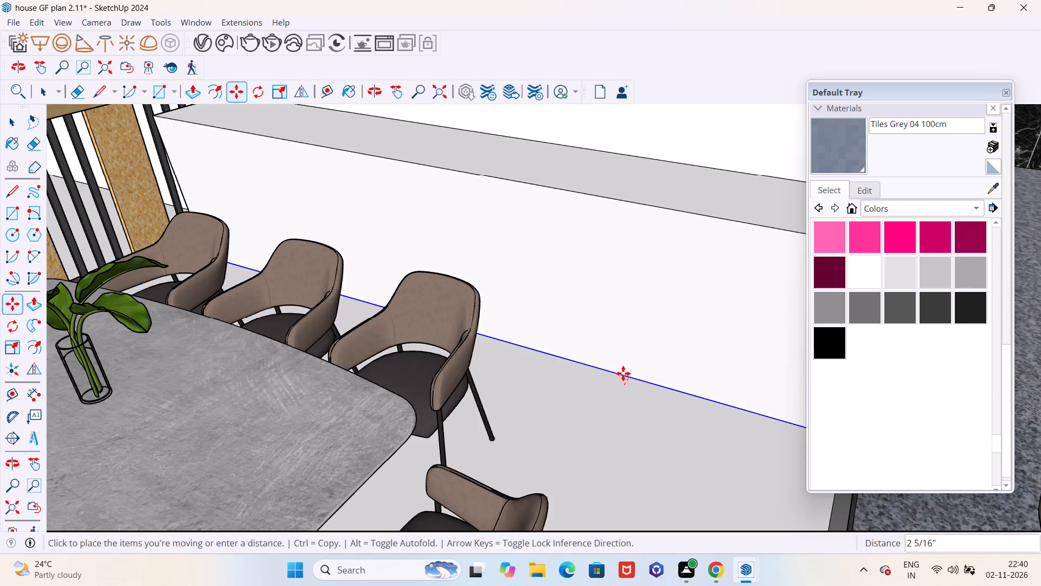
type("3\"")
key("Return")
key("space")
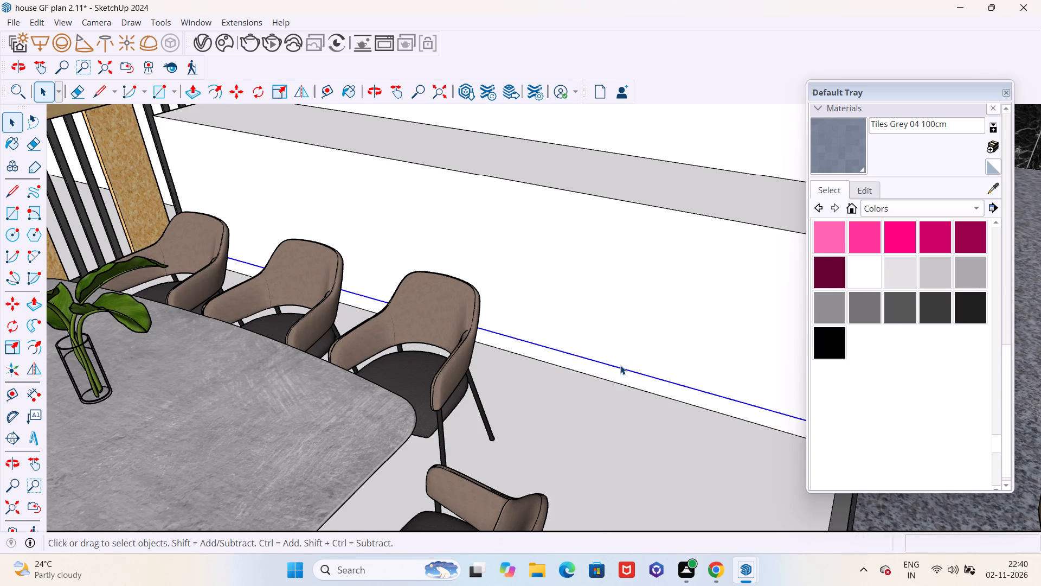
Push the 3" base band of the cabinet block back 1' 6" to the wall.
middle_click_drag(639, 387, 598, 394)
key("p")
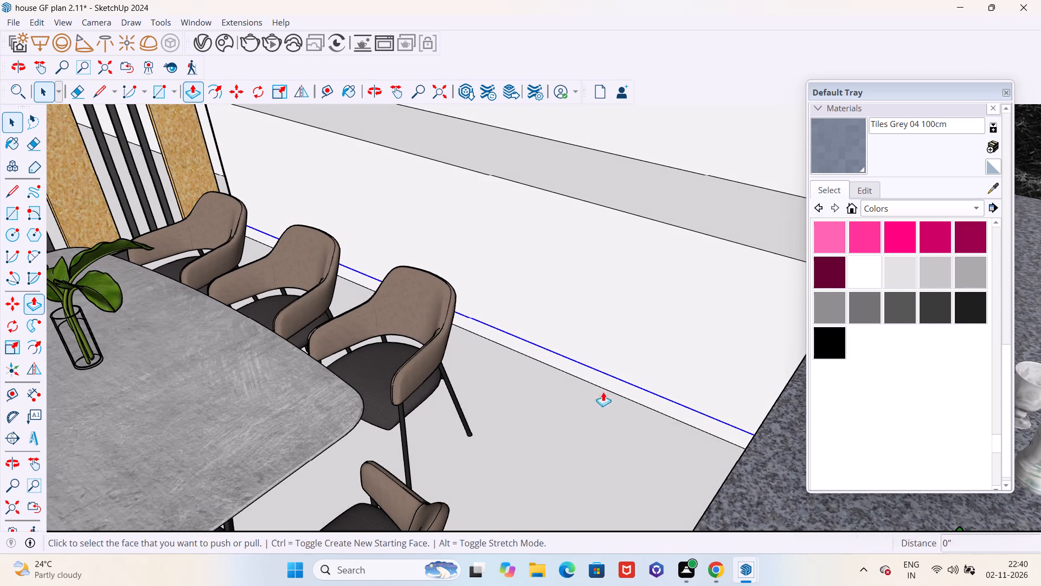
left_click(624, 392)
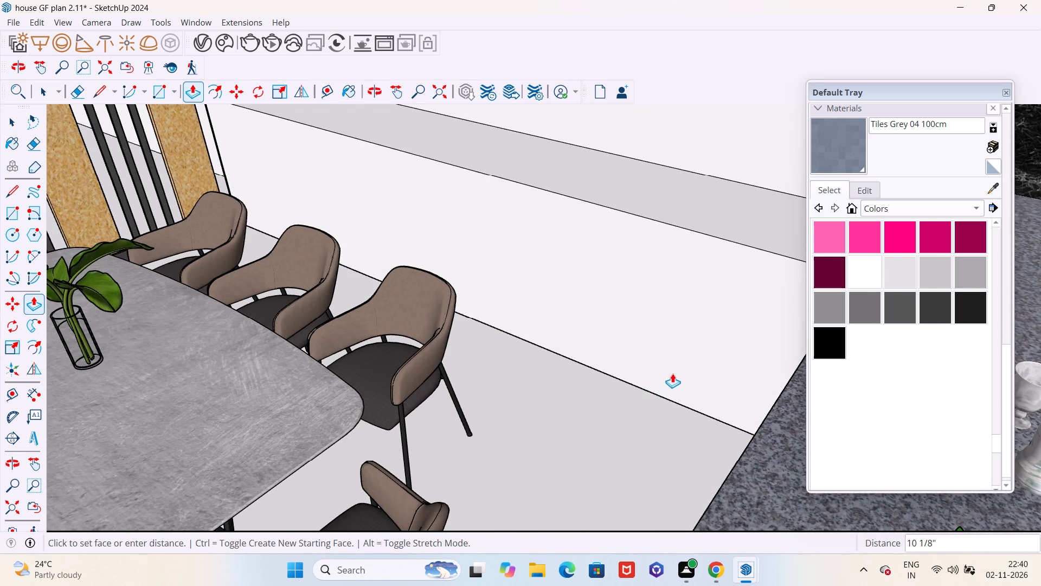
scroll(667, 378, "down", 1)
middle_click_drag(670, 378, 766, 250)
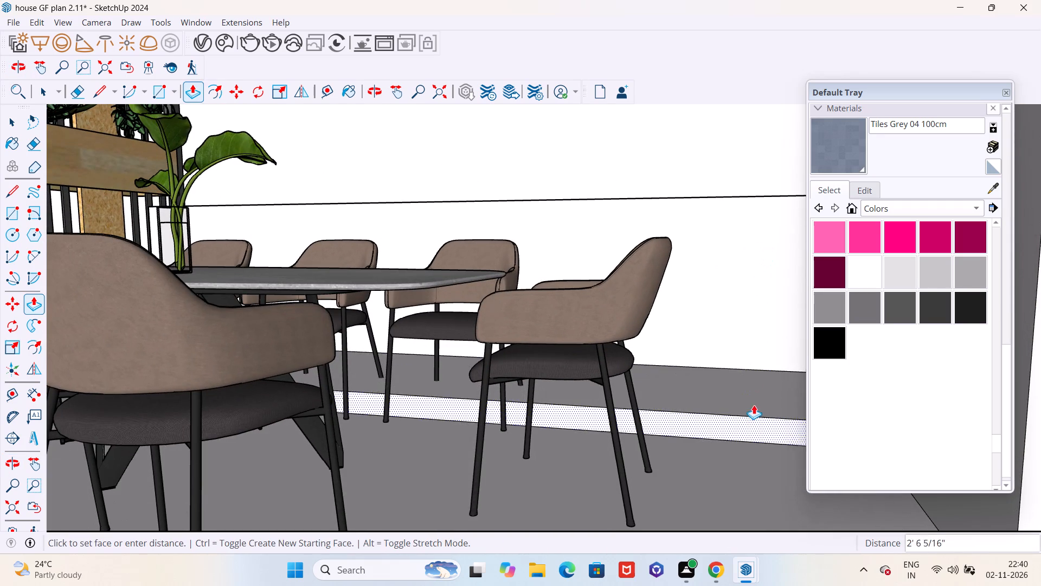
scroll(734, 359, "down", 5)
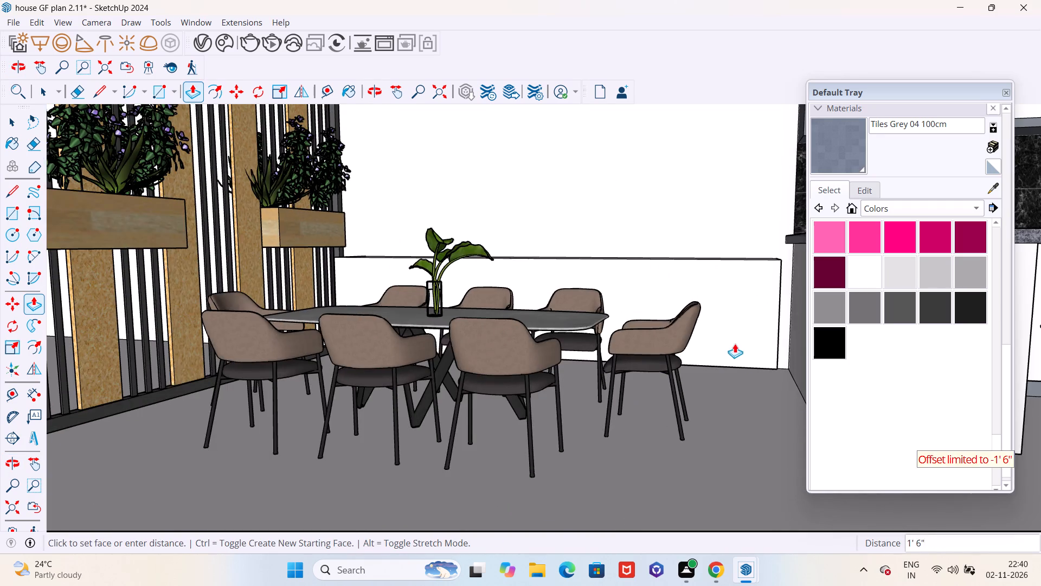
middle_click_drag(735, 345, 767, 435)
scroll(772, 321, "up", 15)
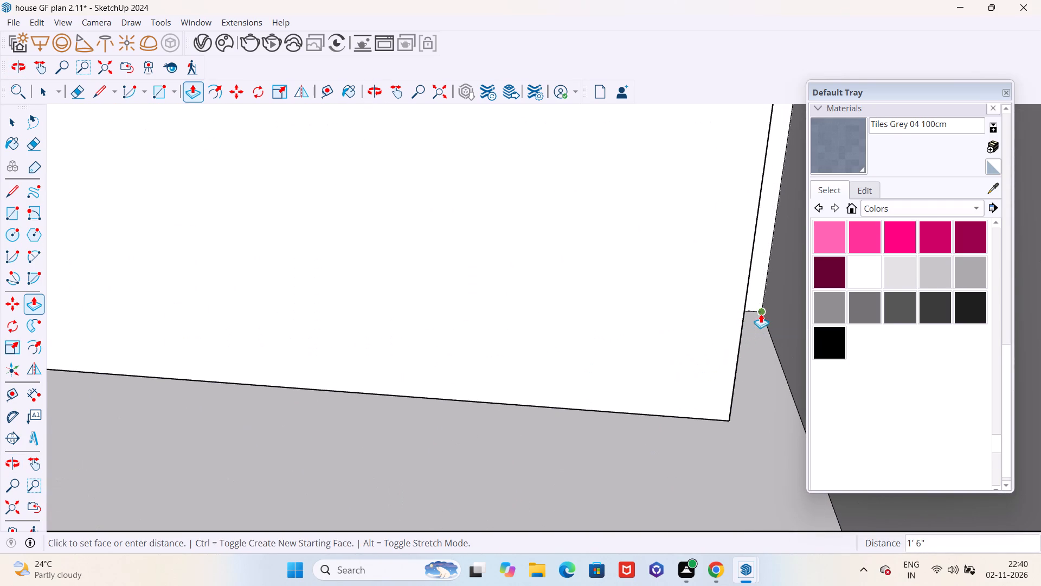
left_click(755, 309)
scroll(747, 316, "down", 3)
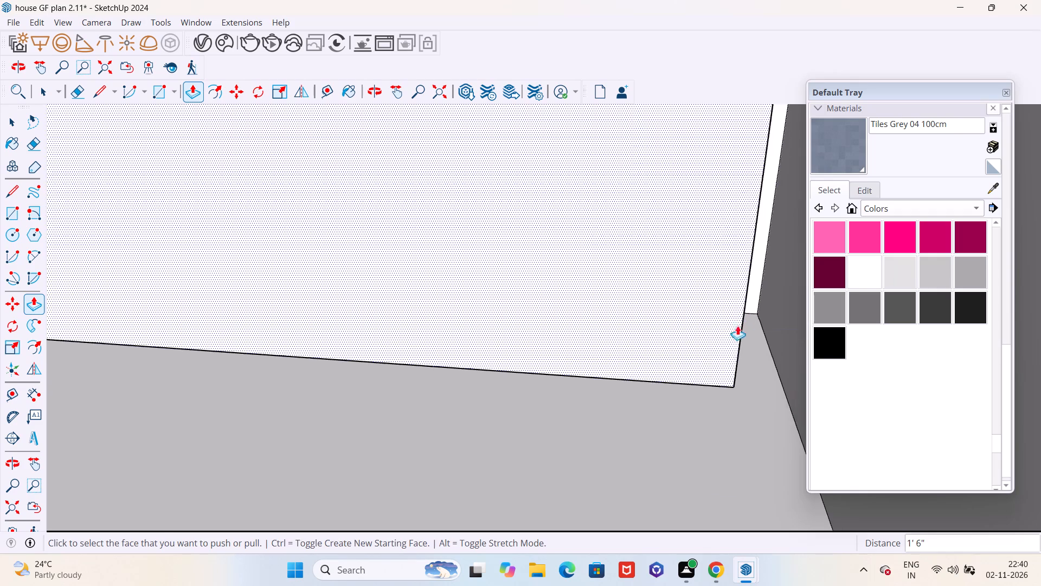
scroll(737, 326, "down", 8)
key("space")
Examine the cabinet block with its recessed base against the partition, dining set and kitchen counter.
scroll(601, 409, "down", 5)
middle_click_drag(600, 410, 587, 260)
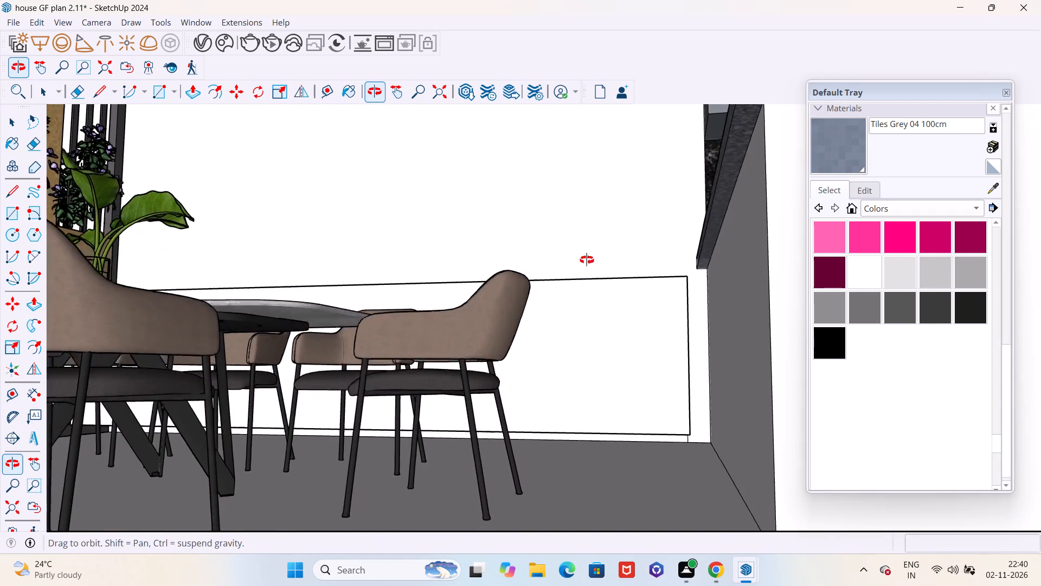
middle_click_drag(587, 260, 548, 398)
scroll(548, 402, "down", 5)
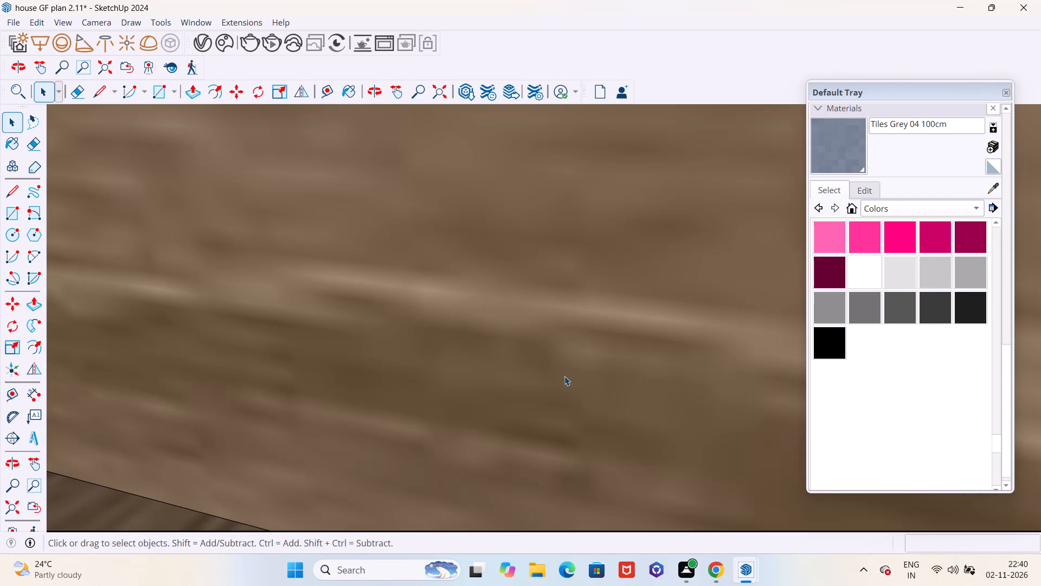
left_click(435, 94)
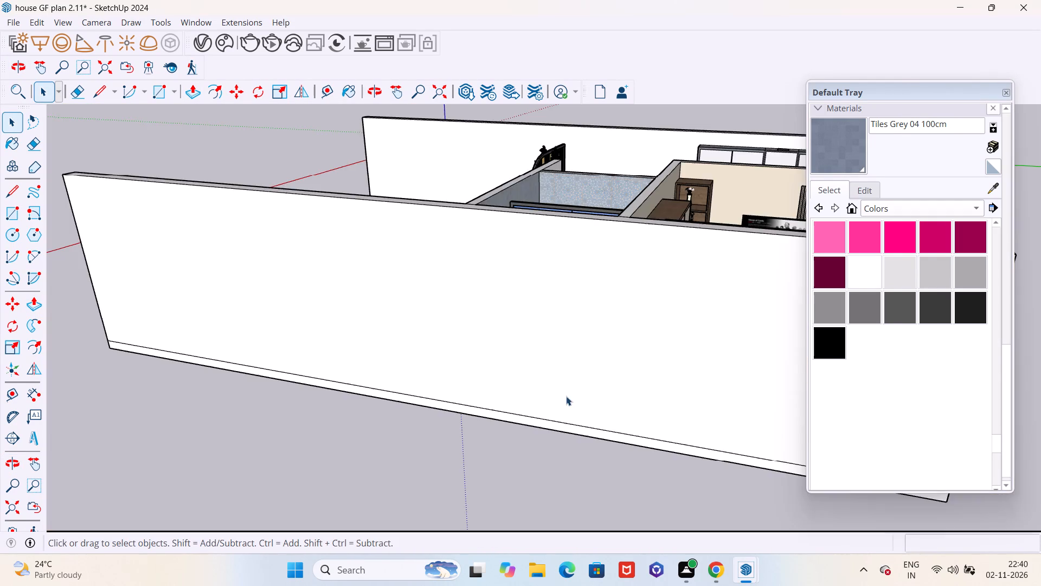
scroll(569, 405, "down", 5)
middle_click_drag(581, 314, 547, 470)
middle_click_drag(474, 215, 661, 246)
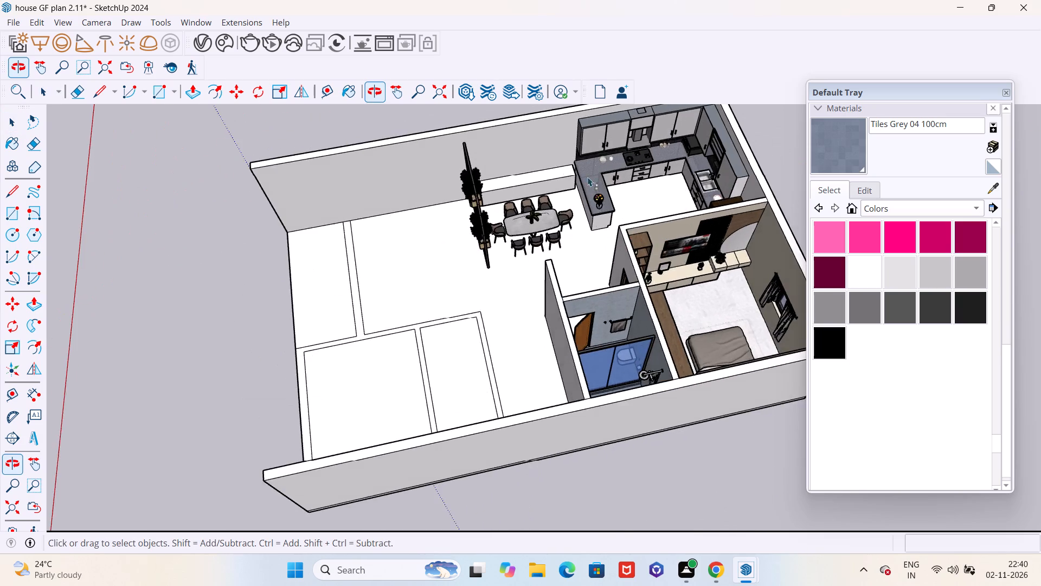
scroll(559, 165, "up", 9)
scroll(529, 183, "down", 1)
scroll(524, 181, "up", 1)
scroll(510, 205, "down", 4)
middle_click_drag(472, 215, 528, 182)
scroll(446, 182, "up", 2)
scroll(446, 182, "down", 1)
scroll(446, 182, "up", 4)
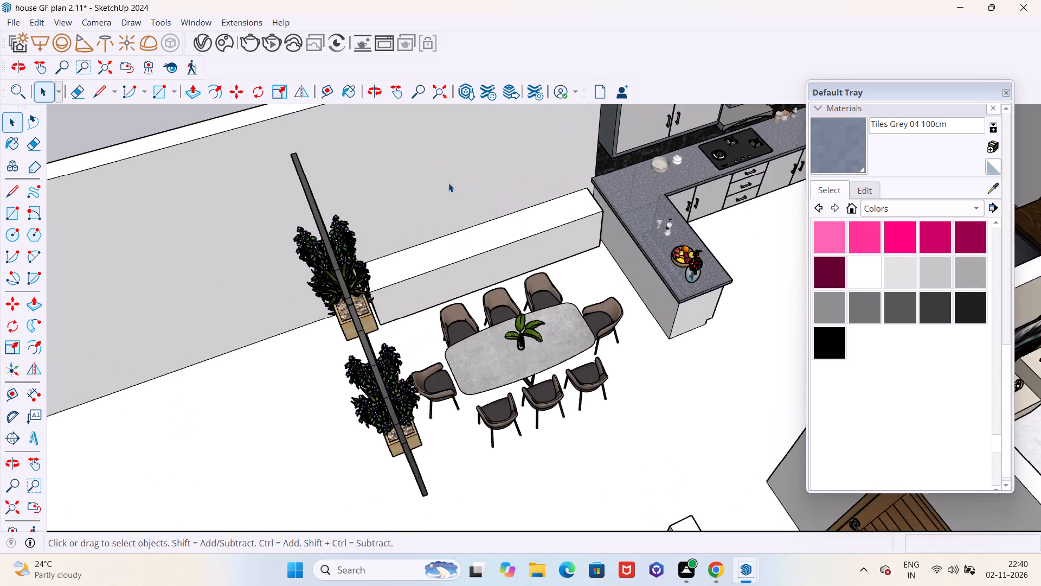
middle_click_drag(449, 221, 453, 168)
scroll(451, 169, "up", 4)
scroll(483, 269, "down", 10)
middle_click_drag(510, 309, 498, 263)
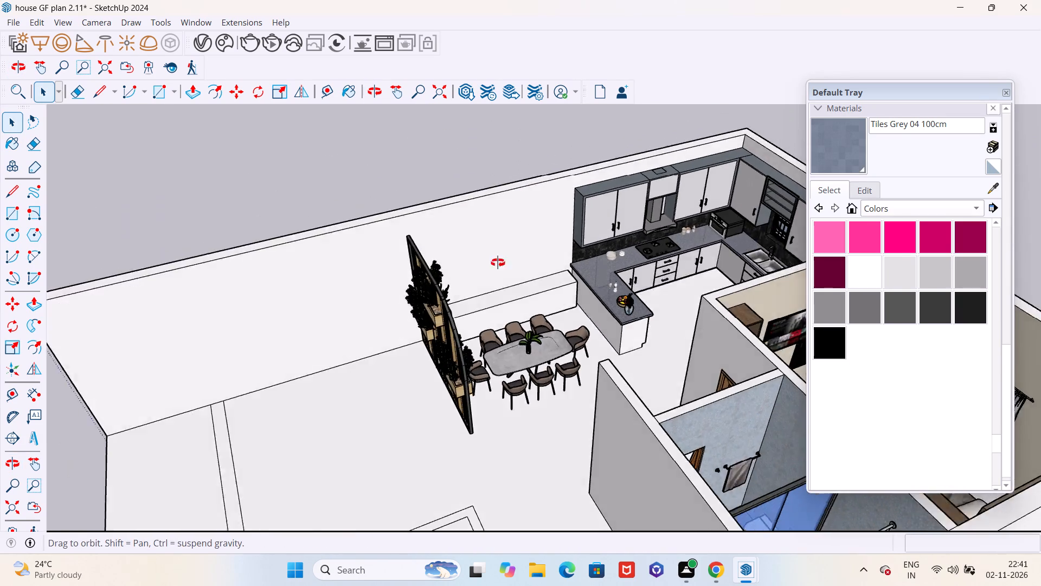
middle_click_drag(498, 263, 494, 252)
scroll(486, 246, "up", 11)
scroll(520, 262, "down", 4)
middle_click_drag(539, 326, 462, 266)
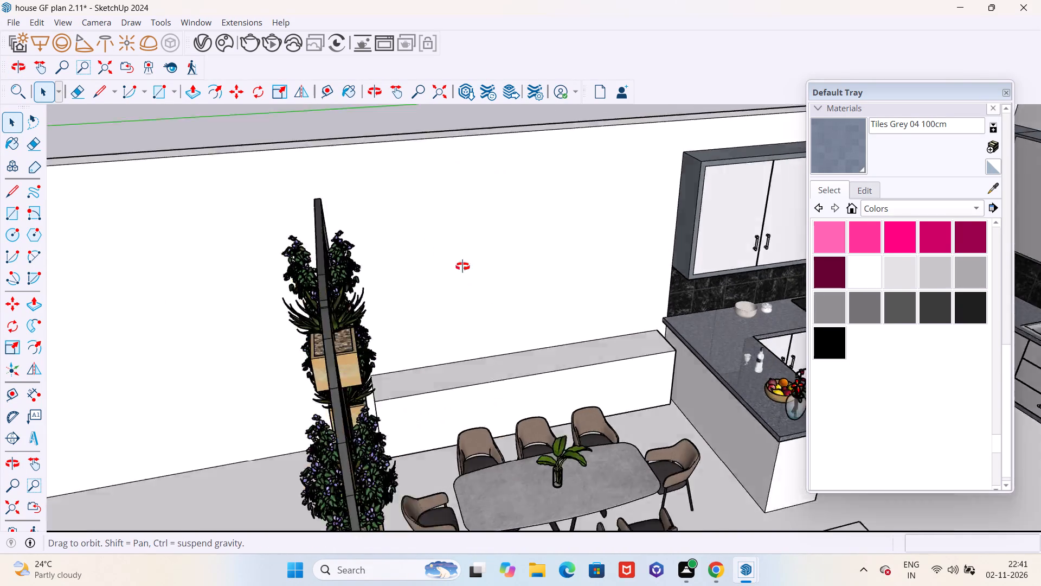
middle_click_drag(462, 266, 494, 406)
scroll(467, 371, "up", 2)
middle_click_drag(439, 442, 442, 397)
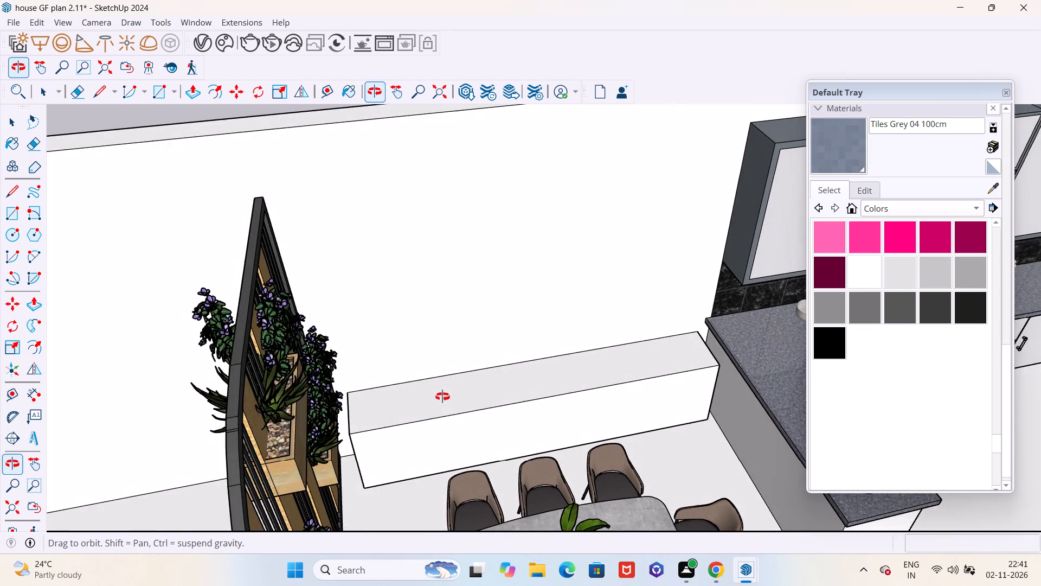
middle_click_drag(442, 397, 452, 394)
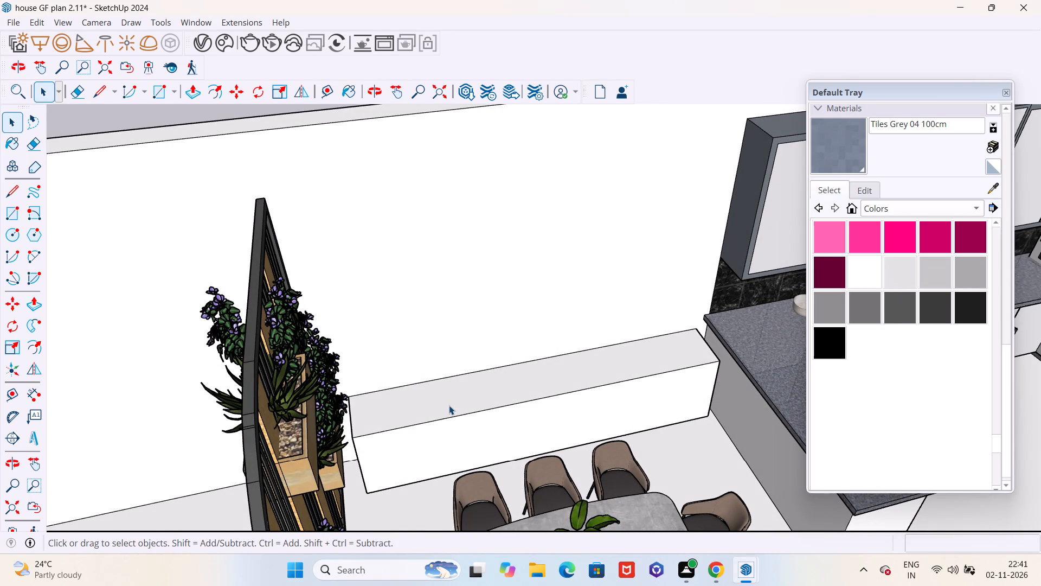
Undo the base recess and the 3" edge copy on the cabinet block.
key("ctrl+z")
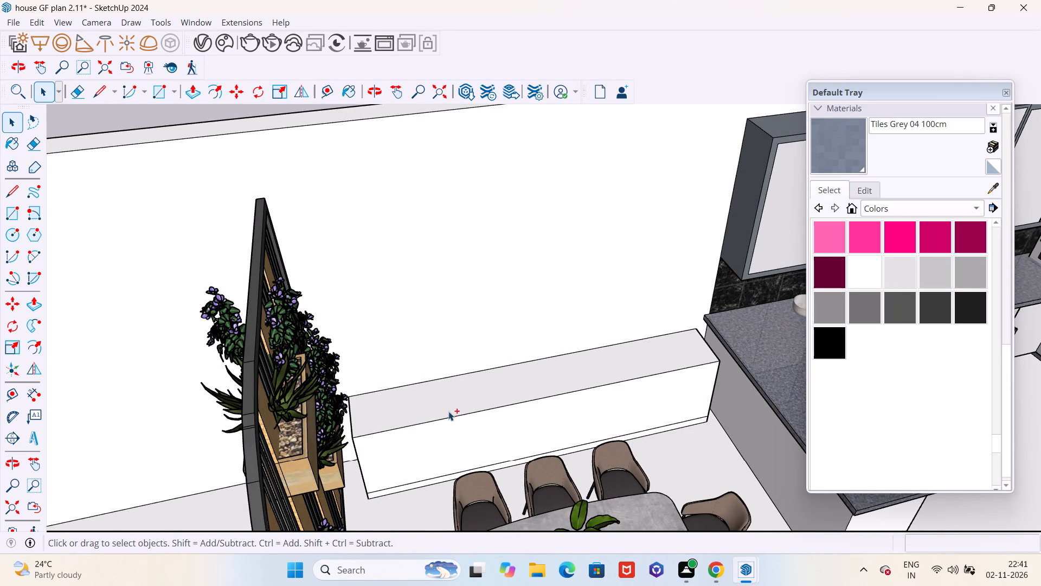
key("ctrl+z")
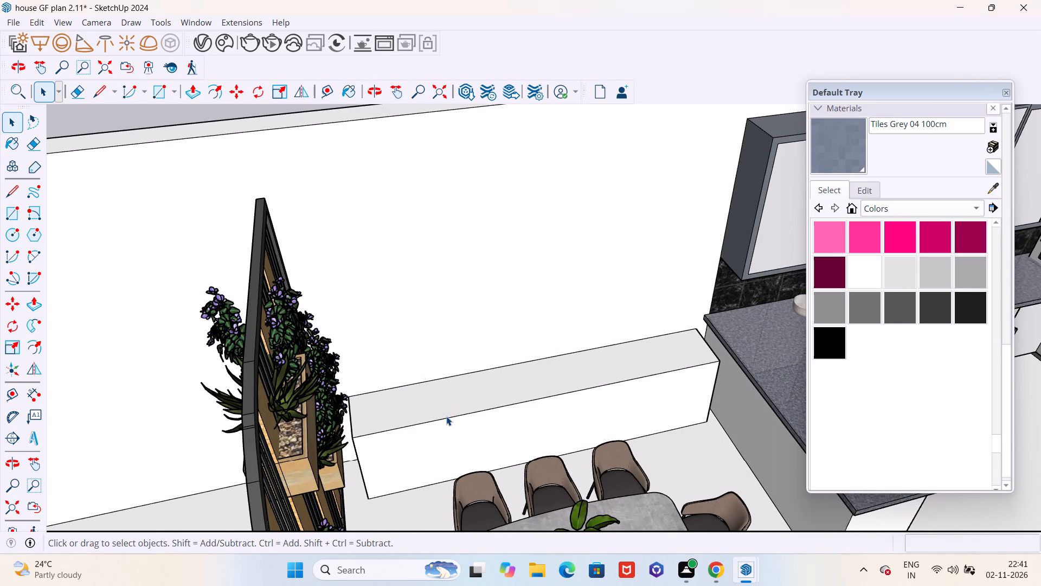
Undo the cabinet block's extrusion, back to the flat floor outline along the dining wall.
key("ctrl+z")
key("space")
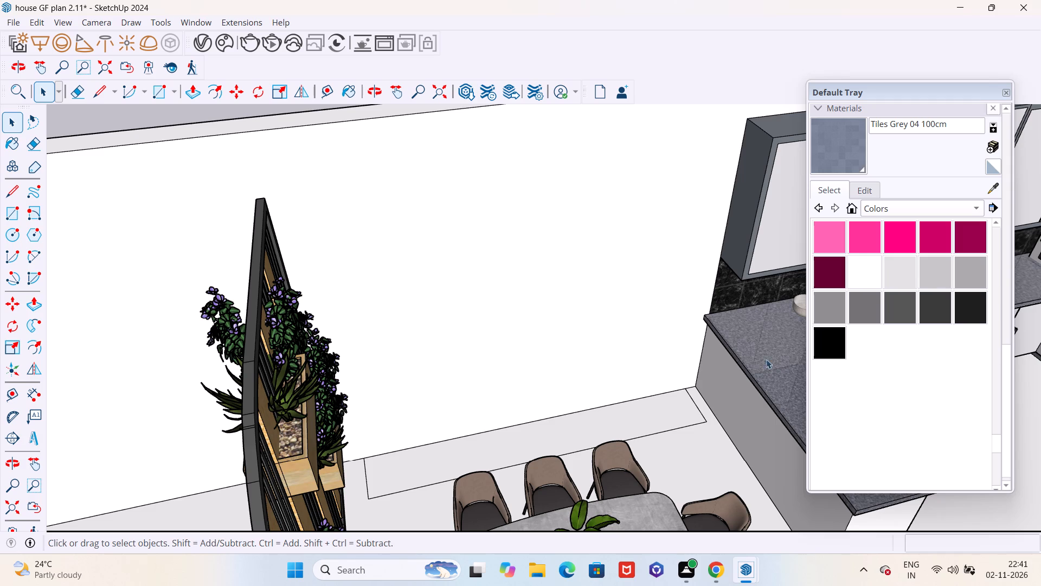
Open the Wood material collection and look over the dining wall and arched partition.
left_click(886, 208)
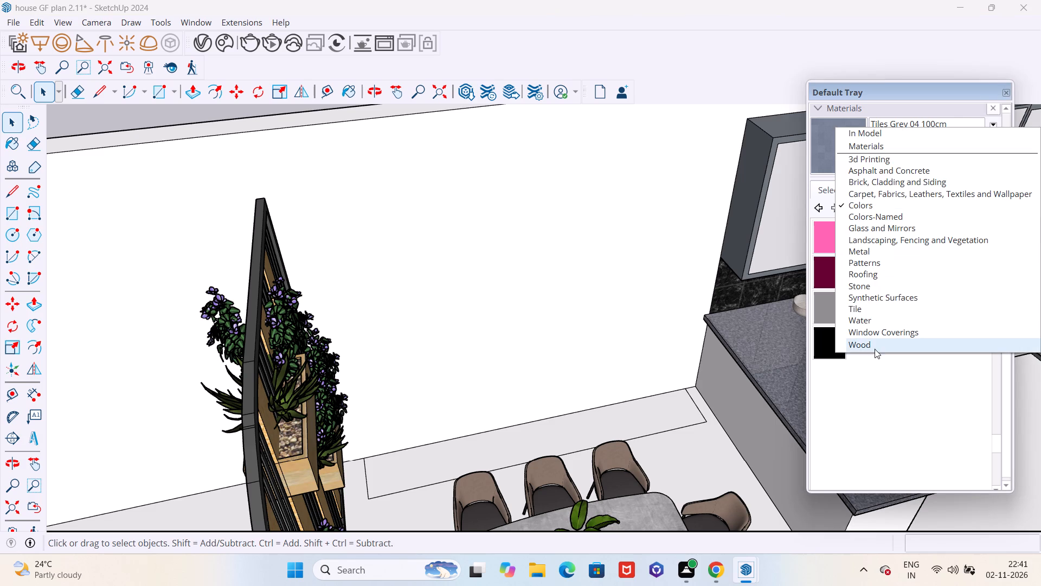
left_click(875, 350)
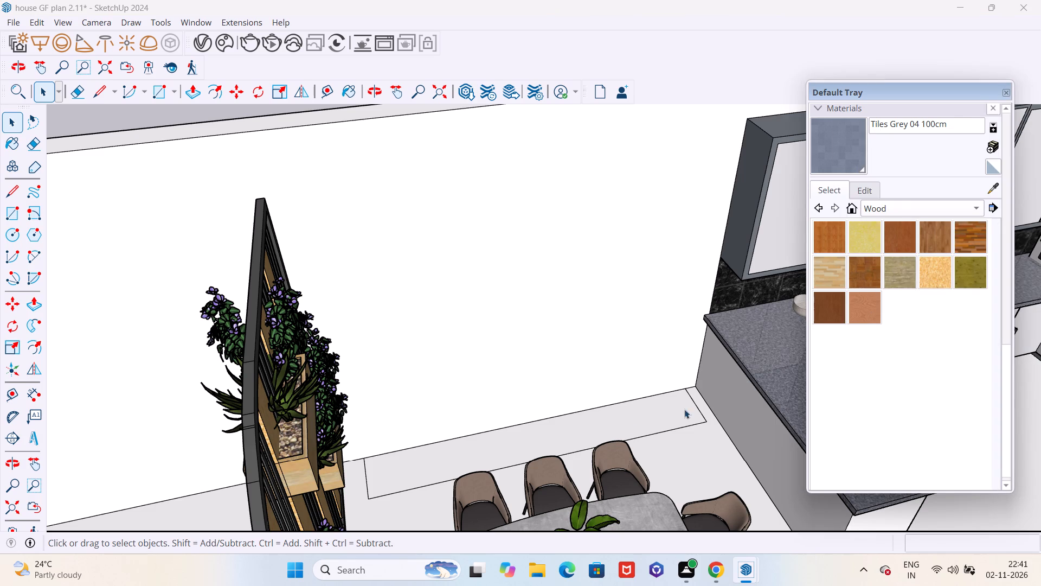
scroll(627, 426, "down", 5)
scroll(539, 476, "up", 5)
middle_click_drag(490, 442, 396, 388)
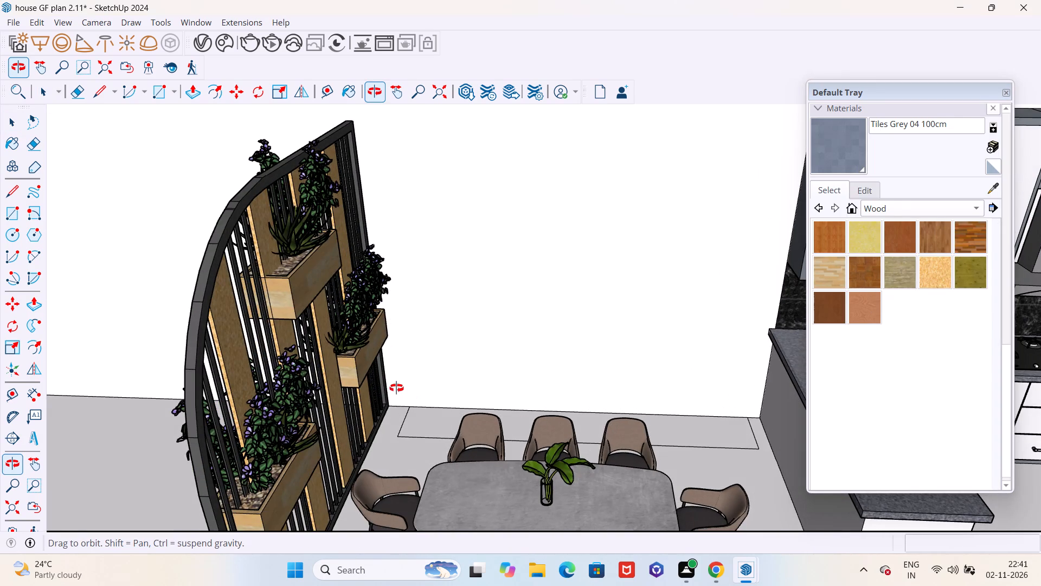
middle_click_drag(396, 388, 395, 388)
middle_click_drag(637, 427, 479, 410)
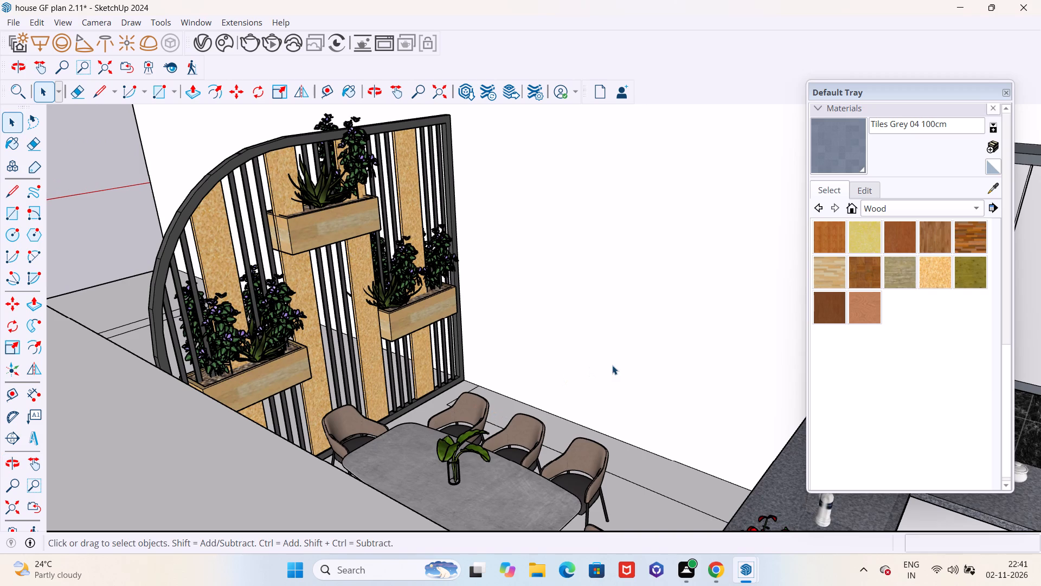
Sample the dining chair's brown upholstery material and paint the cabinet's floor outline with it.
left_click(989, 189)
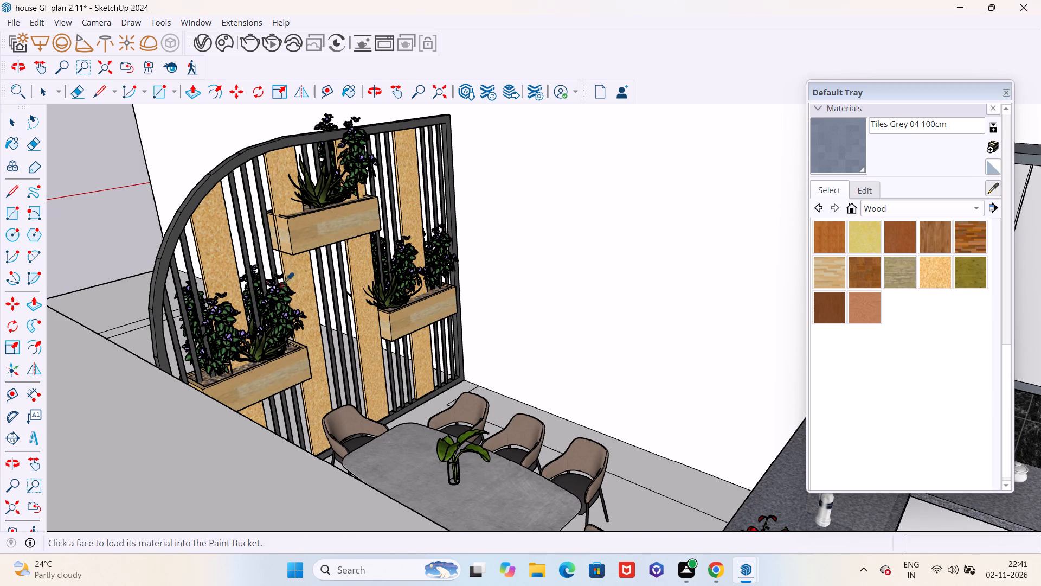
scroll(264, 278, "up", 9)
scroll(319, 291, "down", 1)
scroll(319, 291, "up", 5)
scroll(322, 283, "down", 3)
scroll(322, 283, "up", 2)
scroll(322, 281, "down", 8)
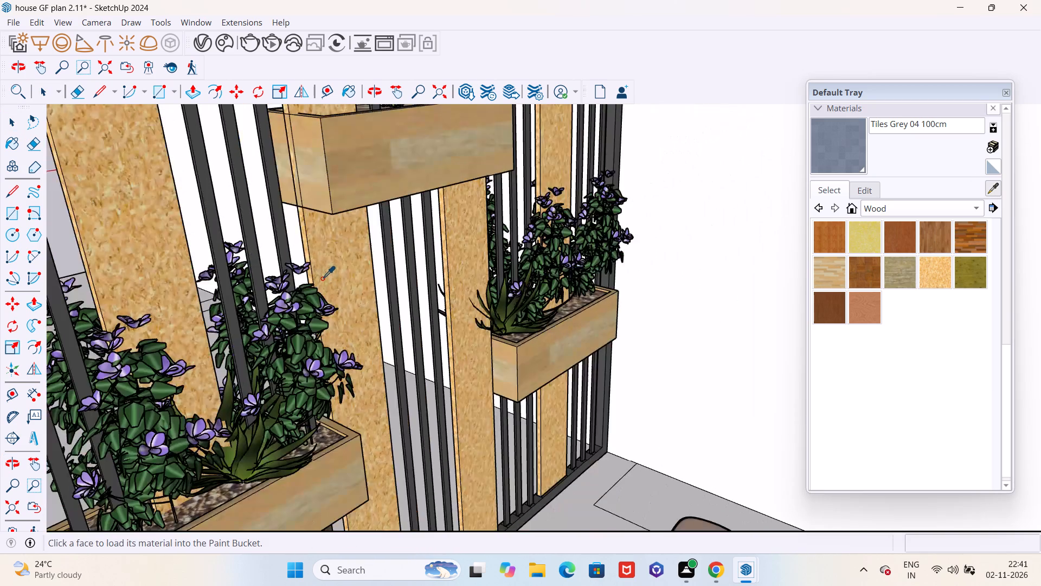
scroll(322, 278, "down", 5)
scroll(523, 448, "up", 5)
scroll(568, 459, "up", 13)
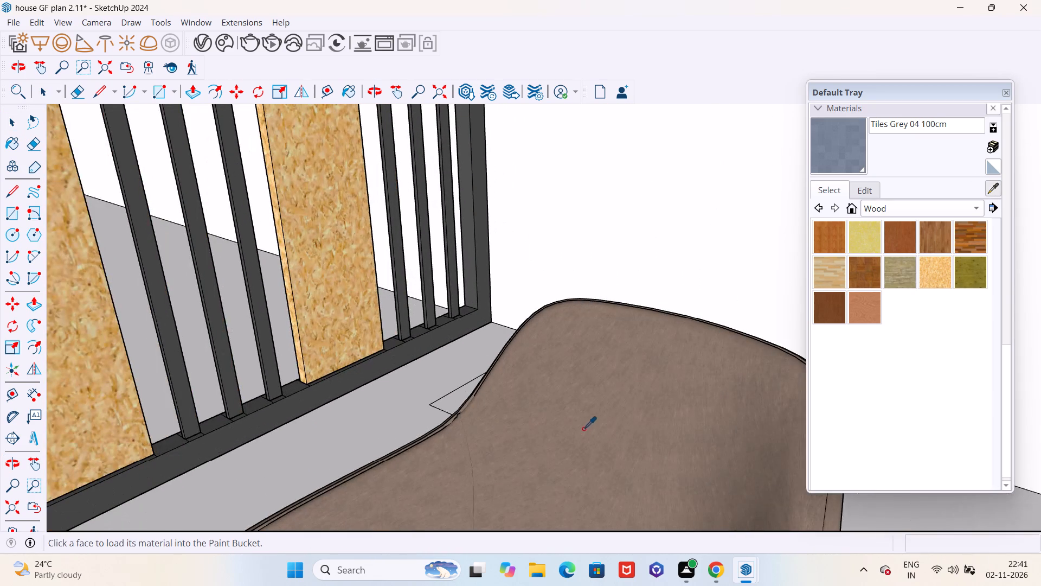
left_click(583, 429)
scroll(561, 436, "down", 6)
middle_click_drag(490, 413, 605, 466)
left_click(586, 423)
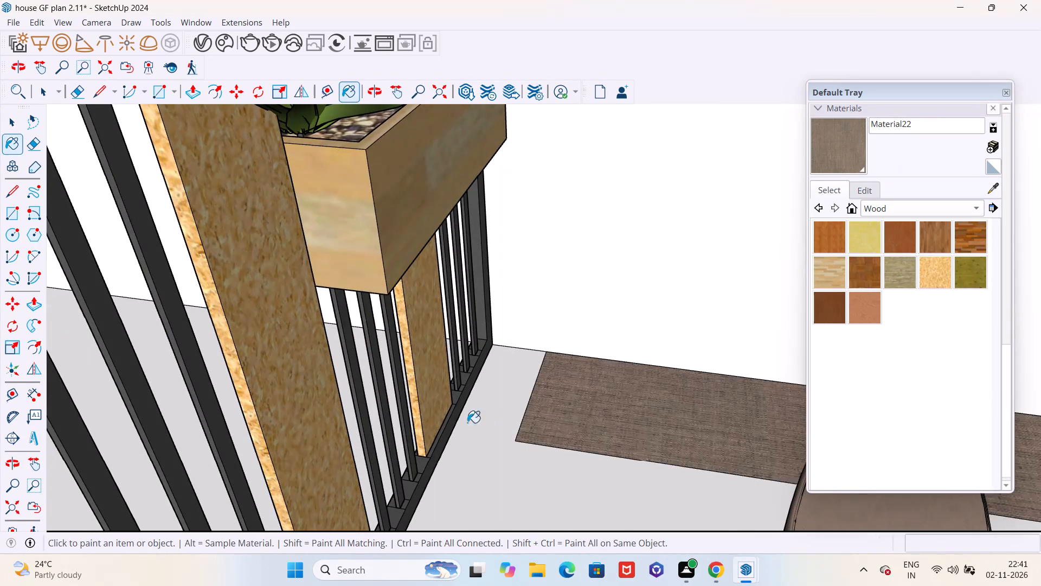
Sample Wood Pecan 33-21 150cm from the TV wall's wood panel and paint the cabinet's floor outline with it.
scroll(441, 428, "down", 20)
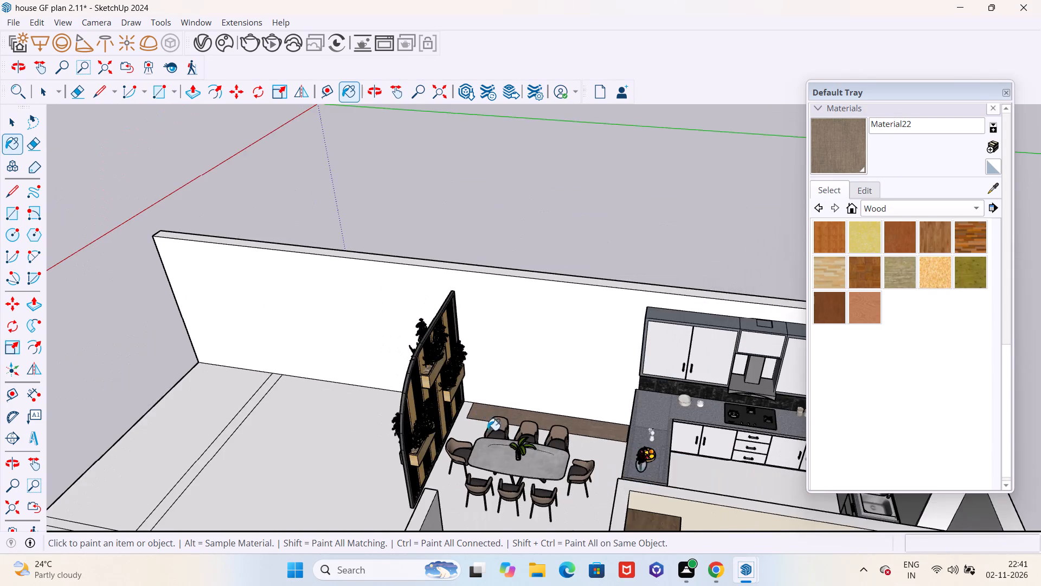
middle_click_drag(492, 455, 551, 431)
scroll(430, 419, "down", 4)
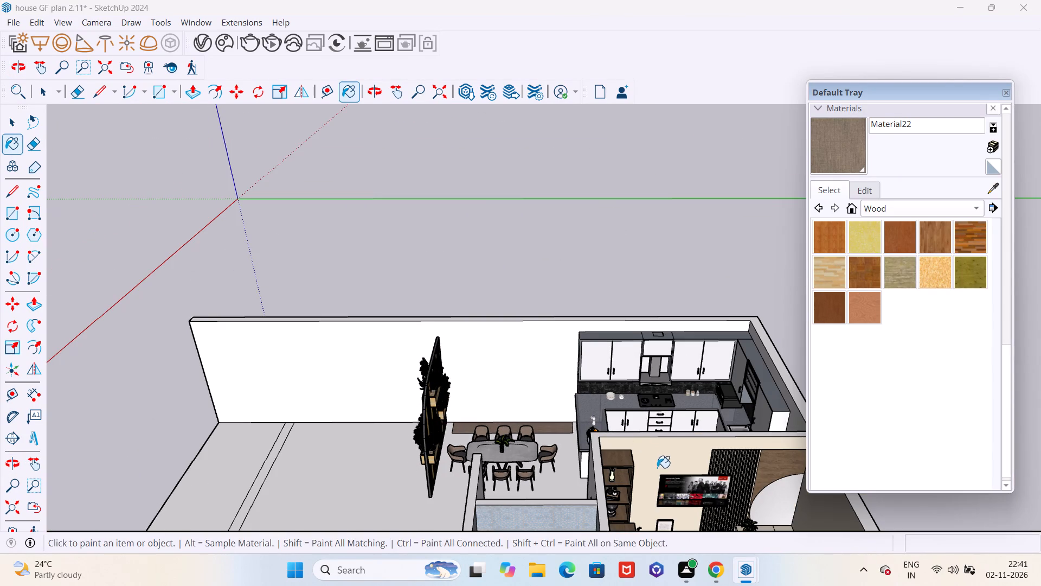
scroll(754, 499, "up", 15)
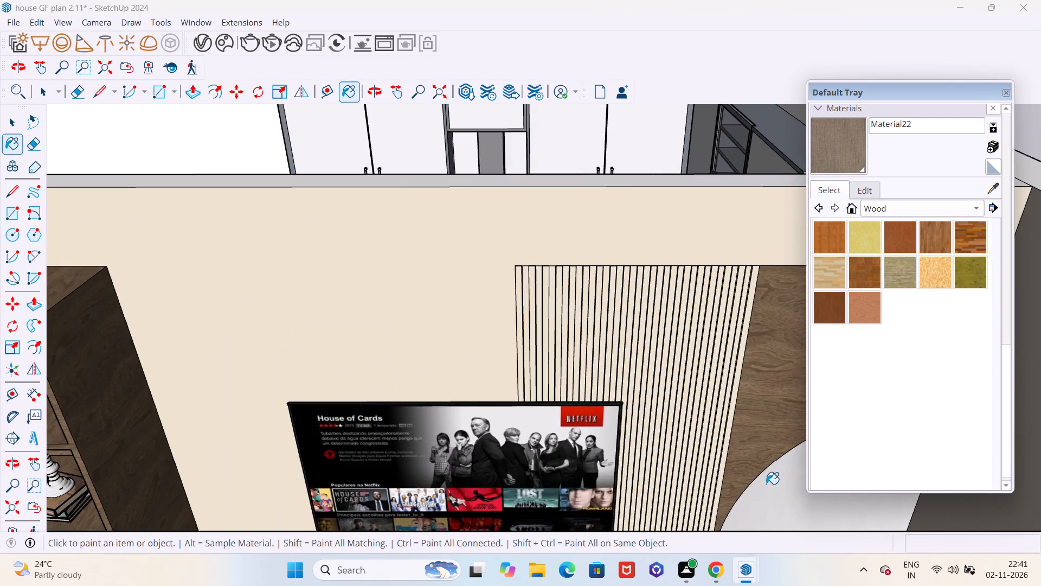
scroll(760, 475, "up", 3)
key("space")
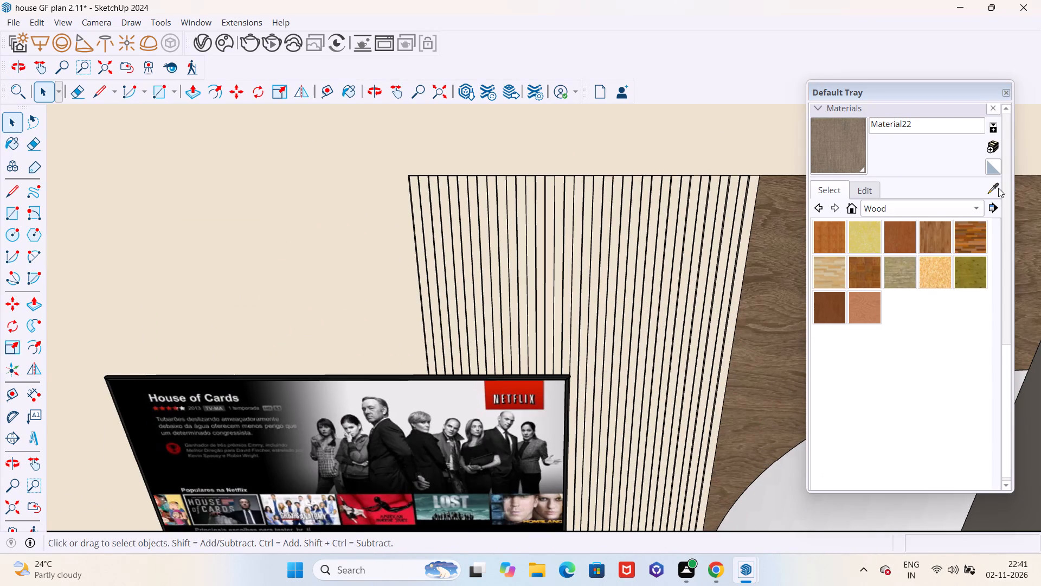
left_click(998, 188)
left_click(782, 307)
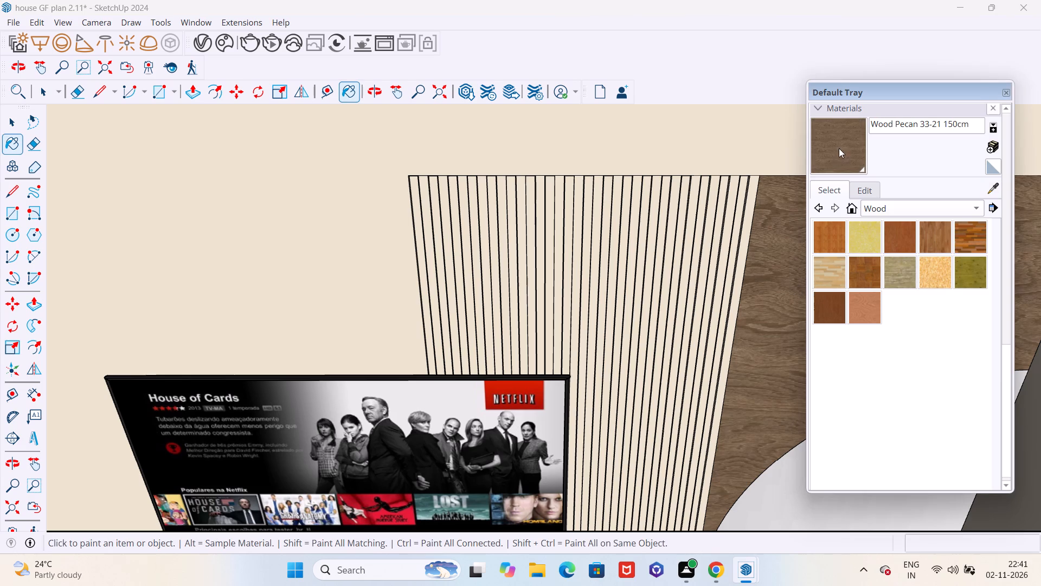
left_click(839, 148)
scroll(785, 515, "down", 12)
middle_click_drag(364, 382, 409, 437)
scroll(396, 386, "up", 3)
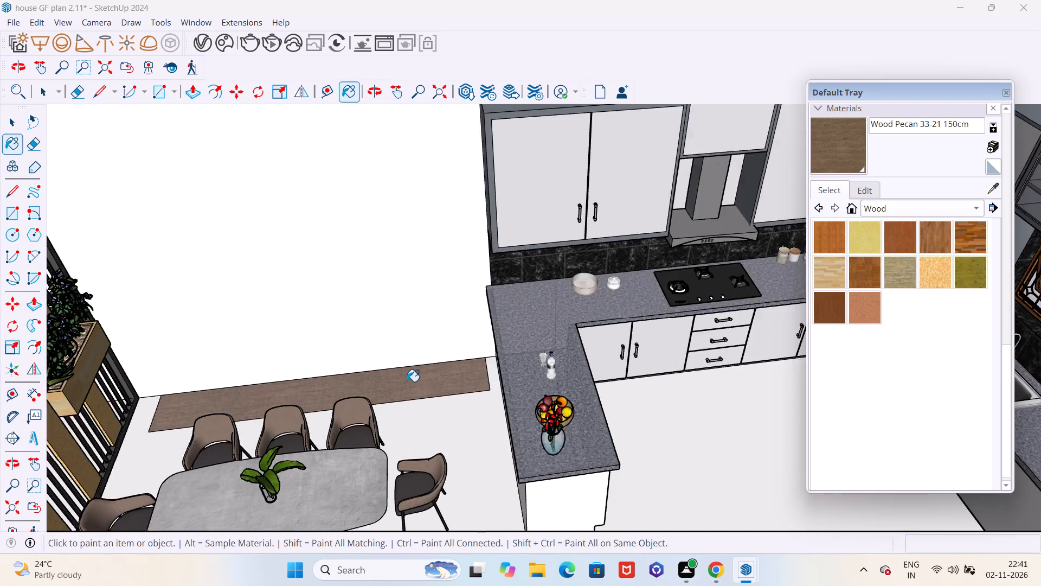
scroll(407, 381, "up", 8)
left_click(426, 387)
Extrude the wood-painted floor outline along the dining wall up 2'6" with Push/Pull.
scroll(459, 431, "down", 5)
middle_click_drag(391, 399, 453, 442)
scroll(438, 428, "up", 6)
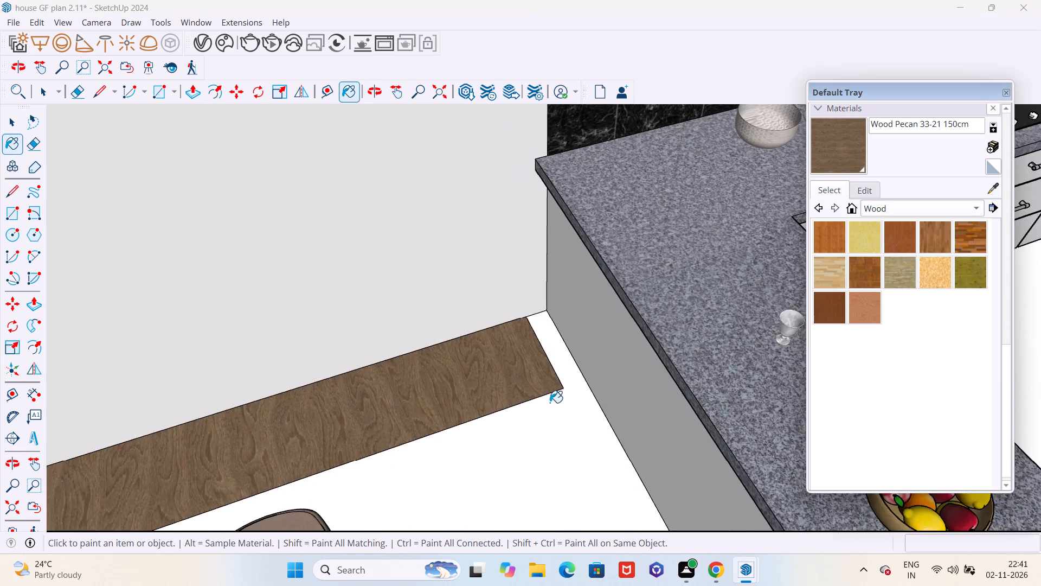
scroll(550, 403, "down", 11)
key("space")
key("p")
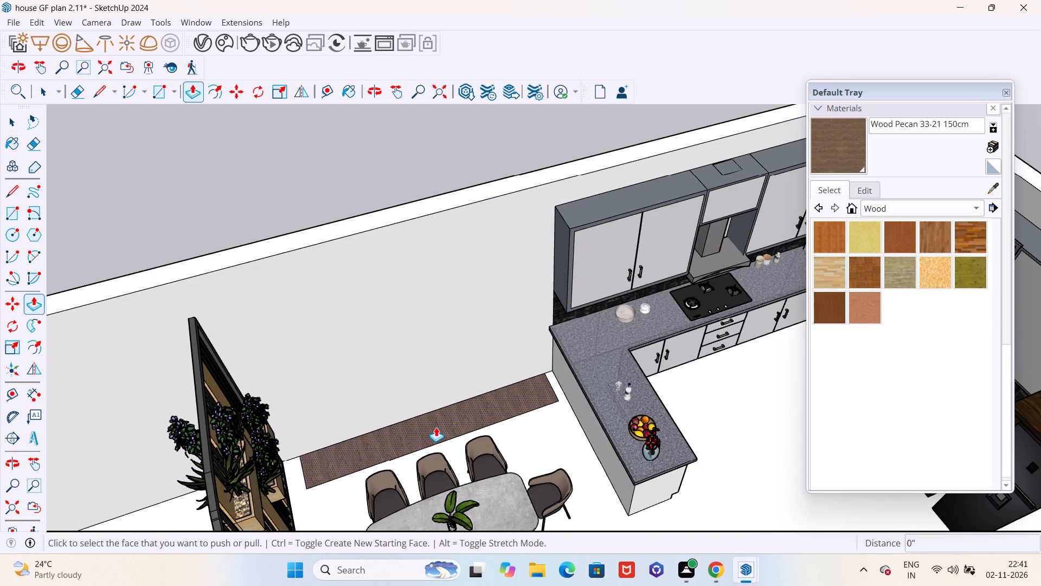
left_click(436, 427)
key("2")
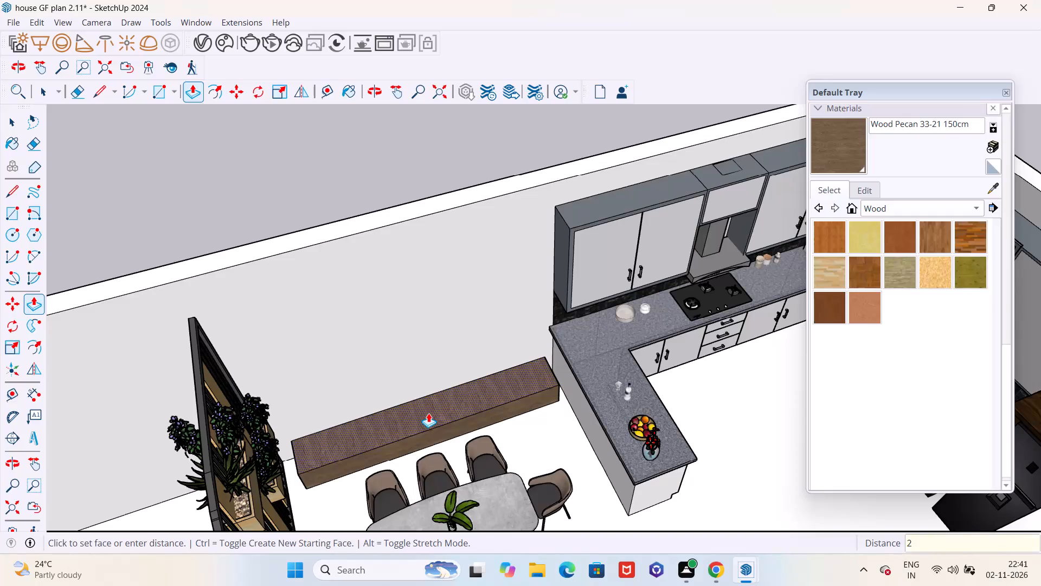
type("'6\"")
key("Return")
scroll(428, 419, "down", 1)
middle_click_drag(428, 420, 422, 387)
key("space")
Copy the bottom front edge of the wood cabinet block 3" upward.
middle_click_drag(548, 437, 504, 415)
scroll(527, 424, "up", 4)
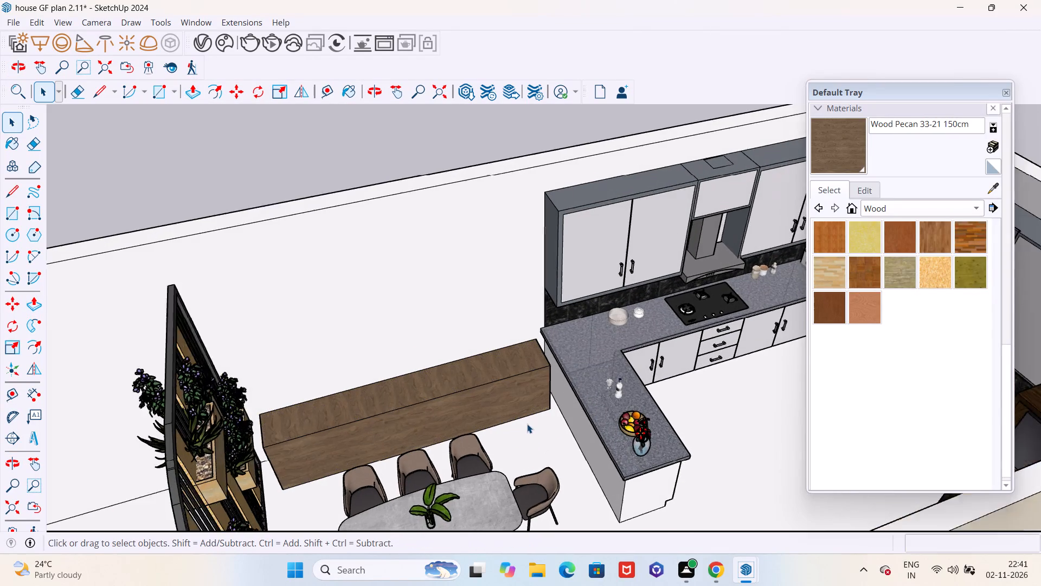
left_click(529, 416)
middle_click_drag(532, 431, 503, 410)
scroll(522, 417, "up", 5)
key("m")
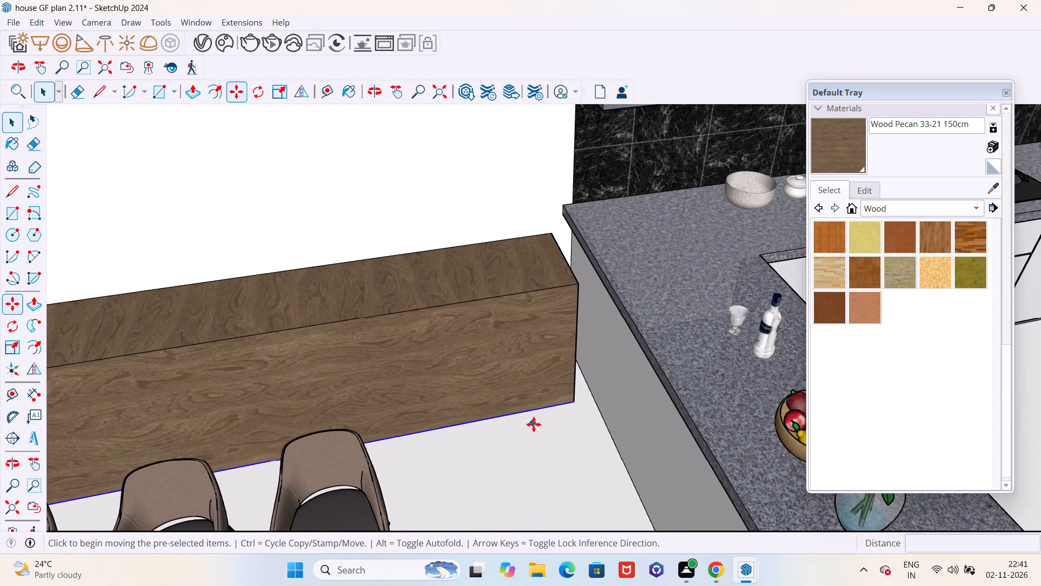
scroll(536, 424, "up", 5)
left_click(574, 397)
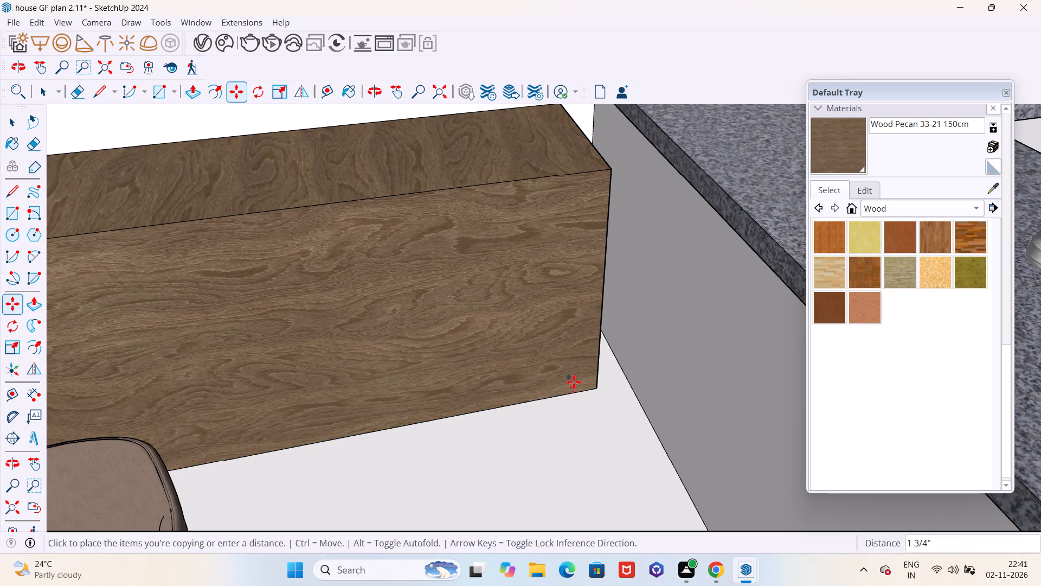
type("3\"")
key("Return")
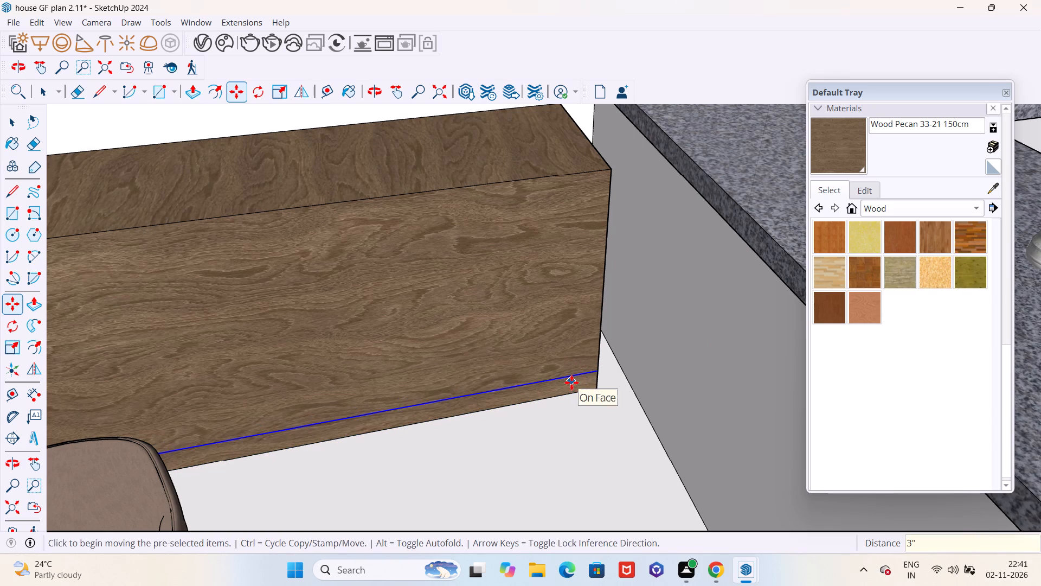
Push the 3" base band of the cabinet block back to the wall.
key("p")
left_click(580, 383)
middle_click_drag(576, 375, 542, 368)
middle_click_drag(578, 354, 529, 336)
scroll(602, 332, "up", 5)
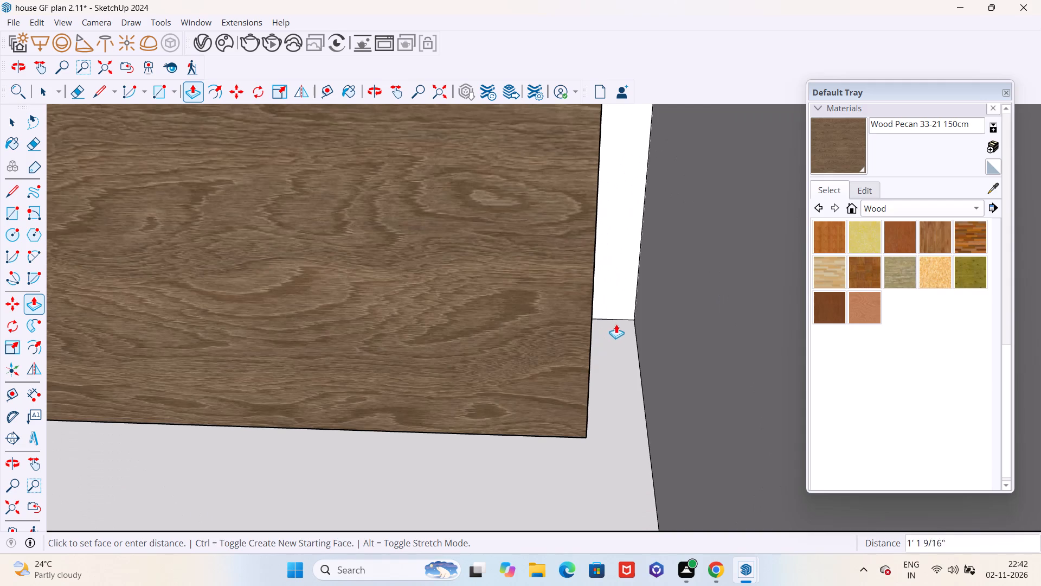
left_click(617, 322)
scroll(619, 326, "down", 3)
key("Escape")
scroll(624, 352, "down", 8)
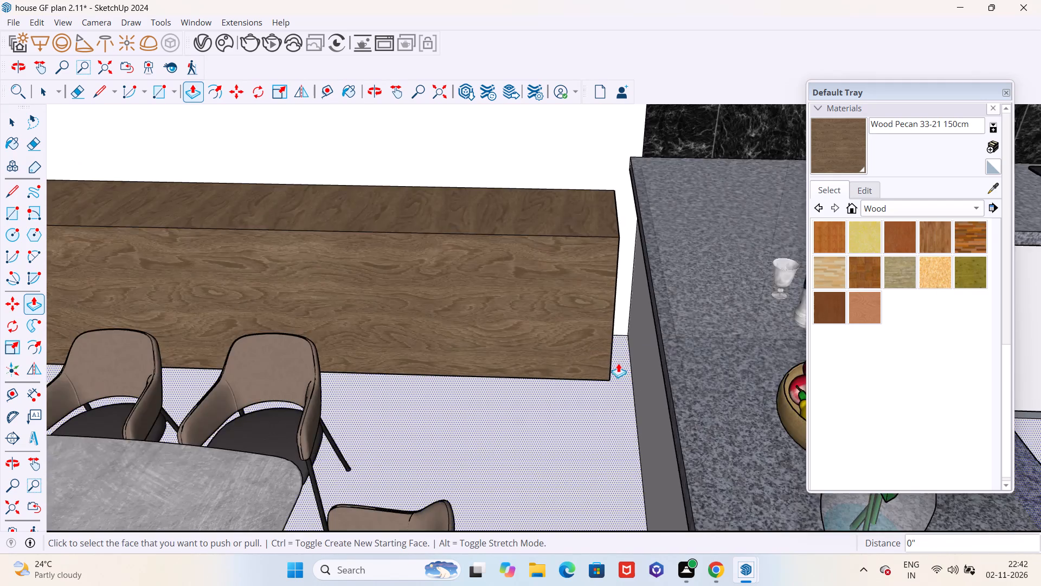
scroll(618, 363, "down", 3)
key("space")
Examine the wood cabinet block against the planter partition, dining set and kitchen counter.
middle_click_drag(536, 372, 545, 369)
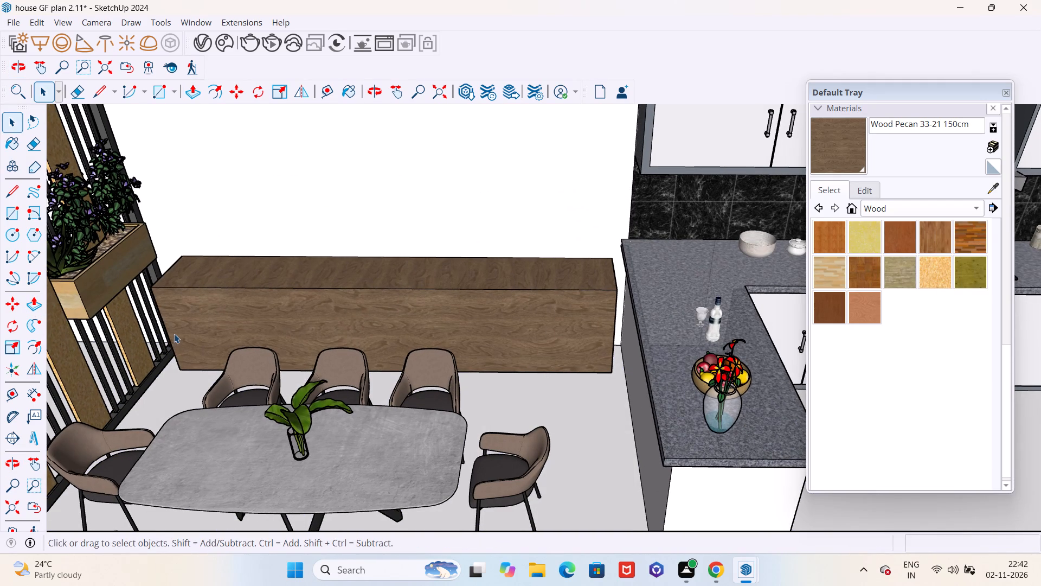
left_click(170, 339)
middle_click_drag(190, 336, 271, 312)
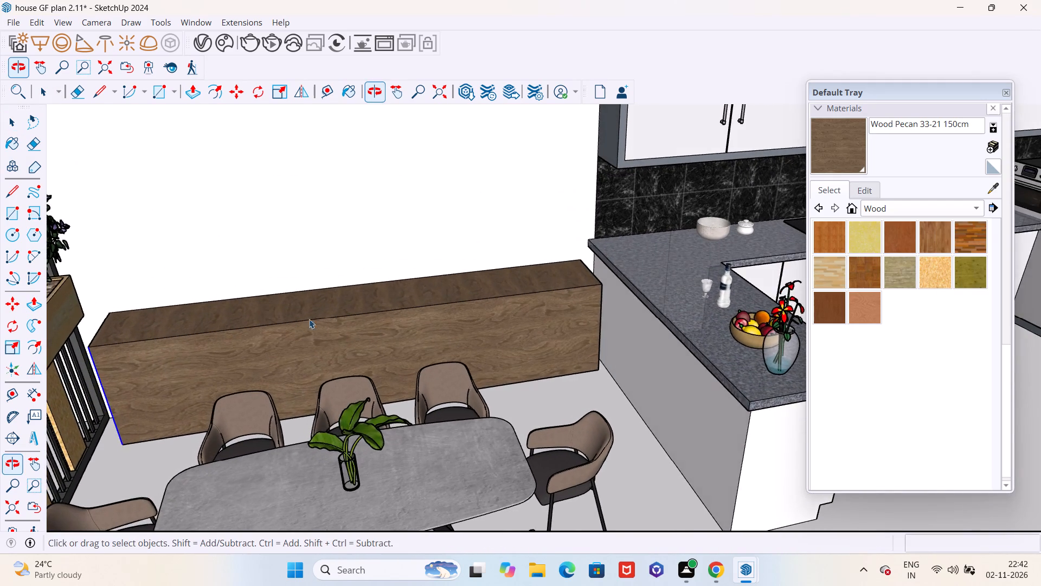
scroll(314, 320, "down", 2)
key("space")
scroll(357, 332, "down", 5)
middle_click_drag(393, 344, 348, 428)
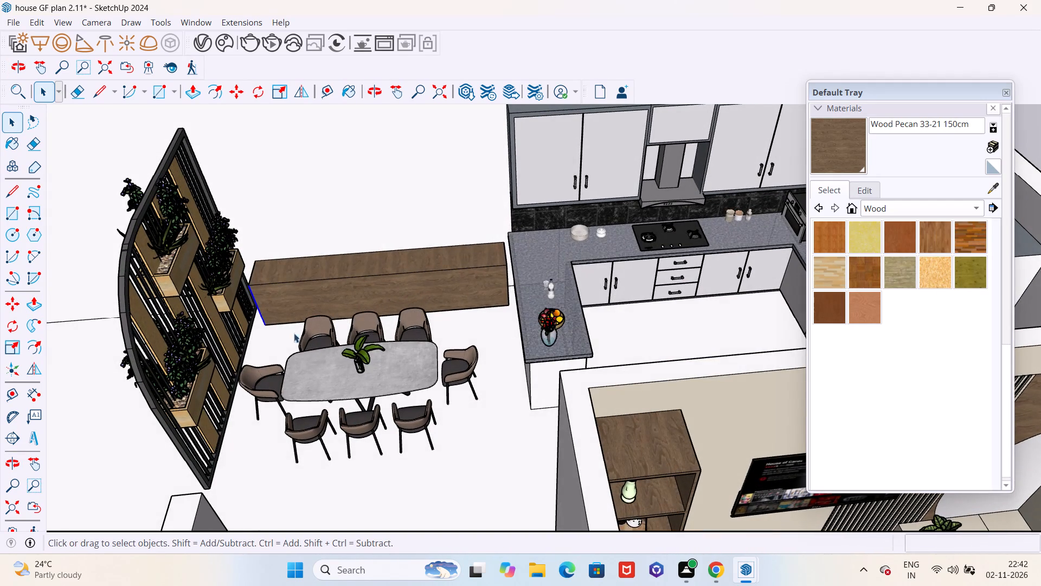
key("Escape")
left_click(258, 454)
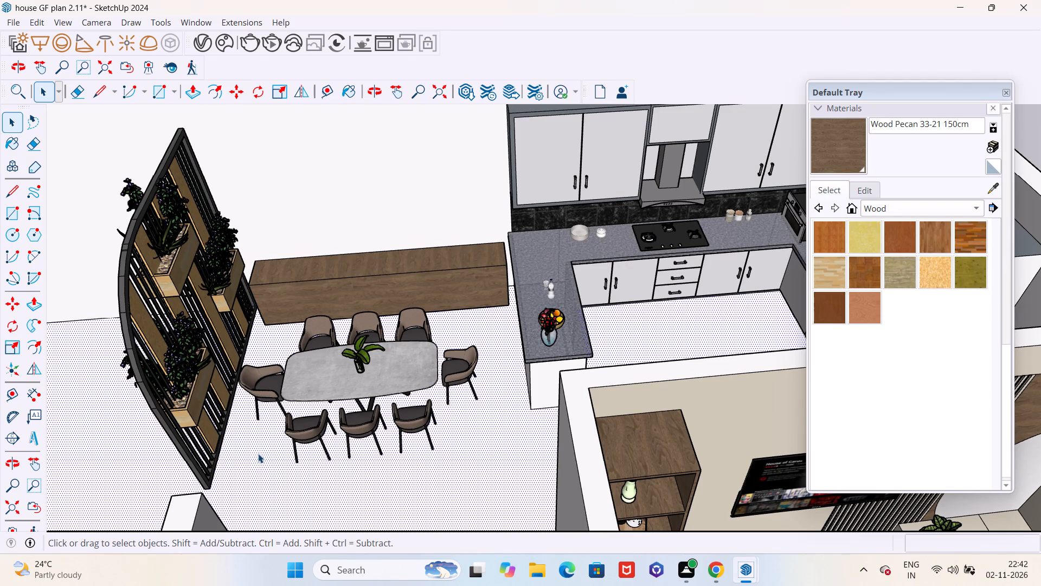
left_click(267, 457, "shift")
middle_click(369, 461)
scroll(441, 207, "up", 3)
middle_click_drag(456, 289, 447, 264)
scroll(451, 279, "up", 4)
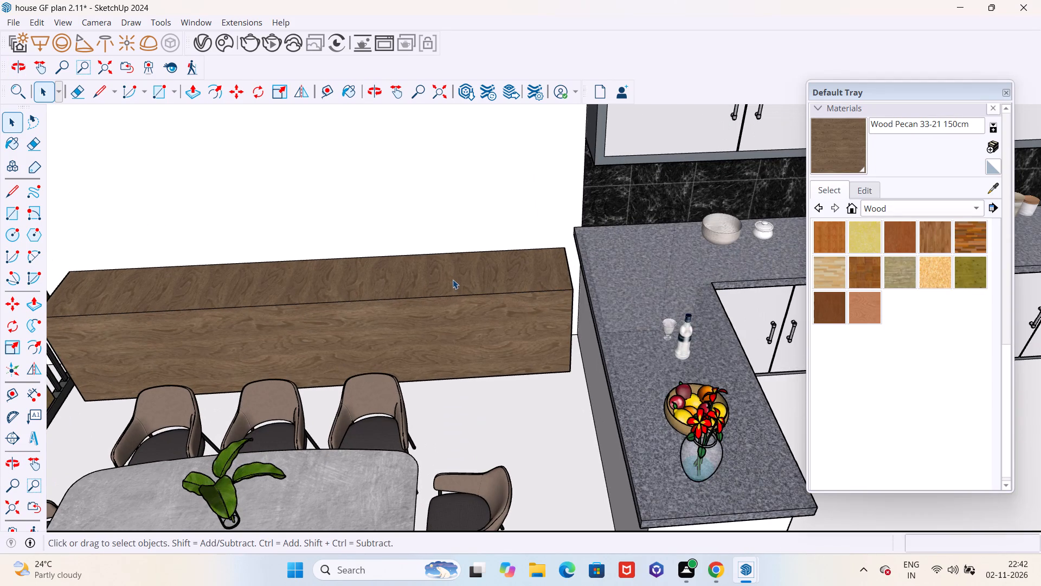
Enable the Click-Change 2 - Kitchen equipment toolset for display.
left_click(98, 25)
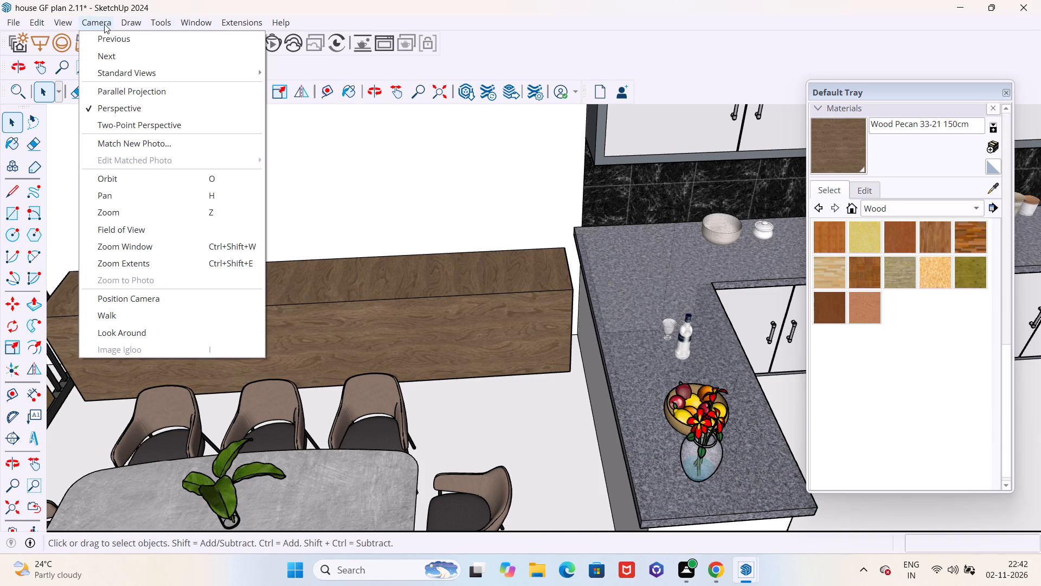
left_click(75, 42)
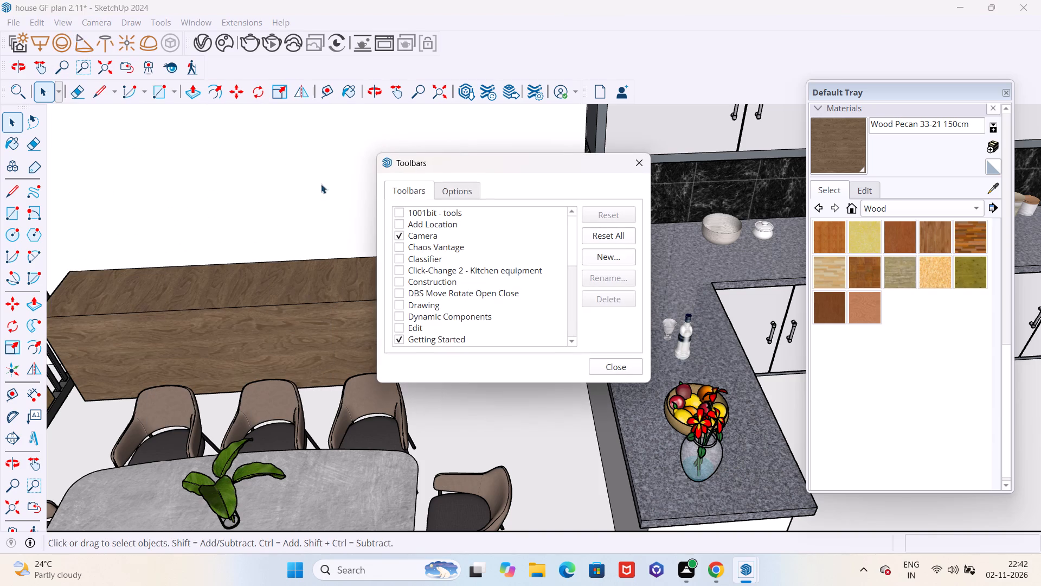
left_click(400, 270)
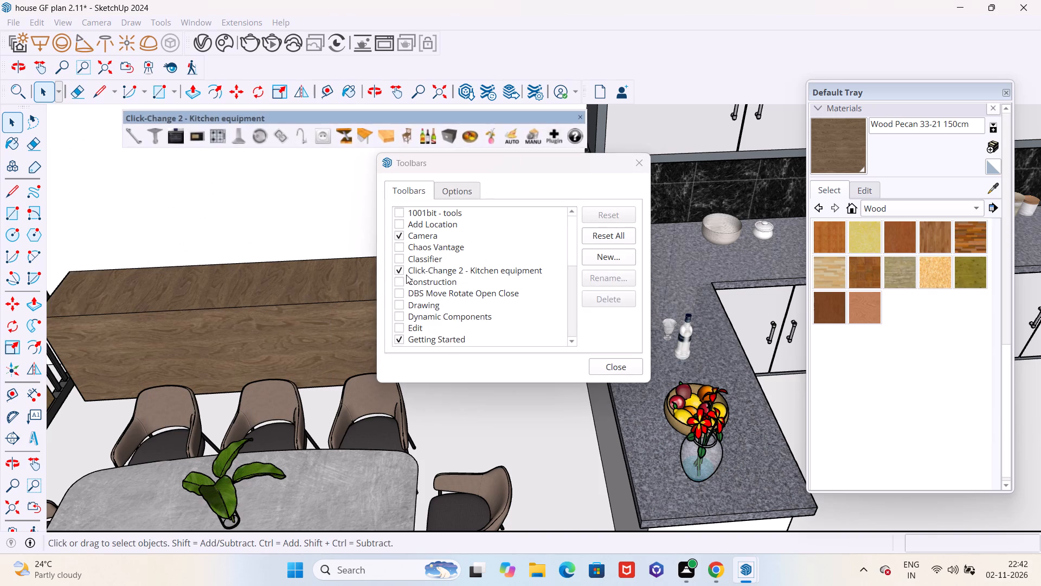
left_click(637, 164)
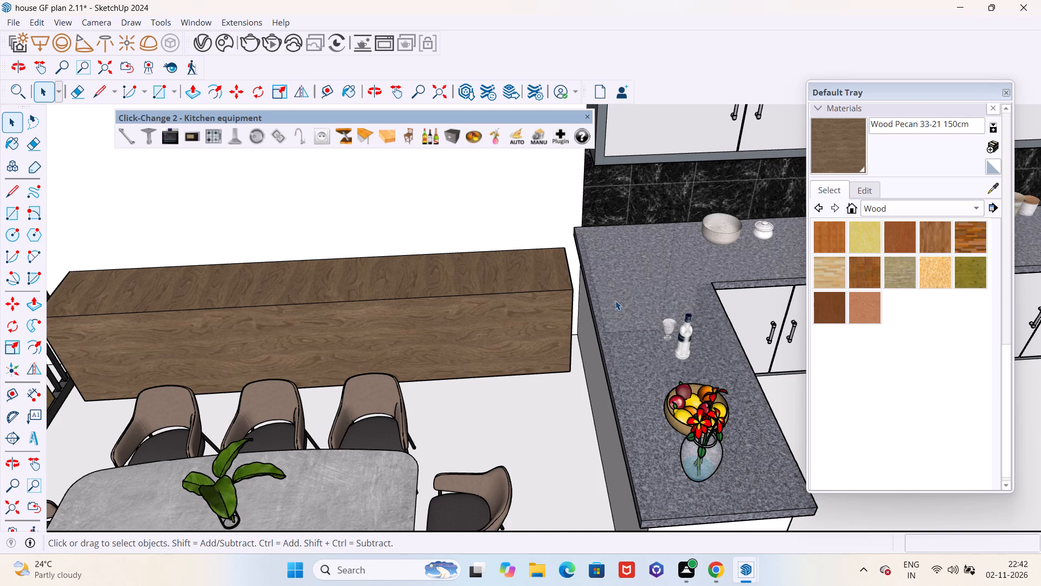
Examine the wood cabinet block between the planter partition and the kitchen counter.
scroll(641, 300, "down", 5)
middle_click_drag(486, 297, 569, 283)
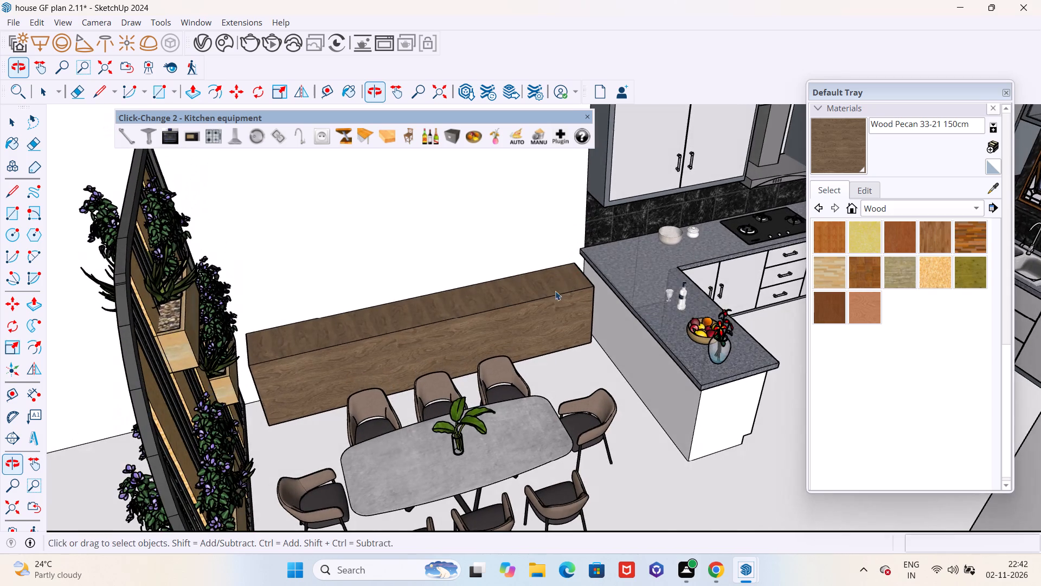
scroll(429, 335, "up", 5)
scroll(606, 305, "down", 5)
middle_click_drag(602, 309, 478, 347)
scroll(319, 332, "up", 6)
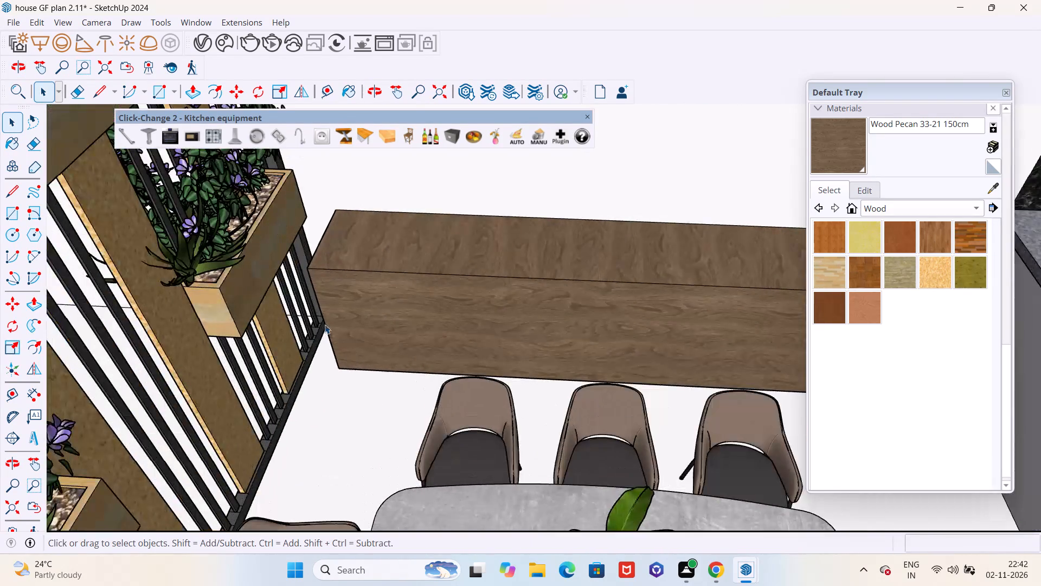
scroll(329, 321, "down", 5)
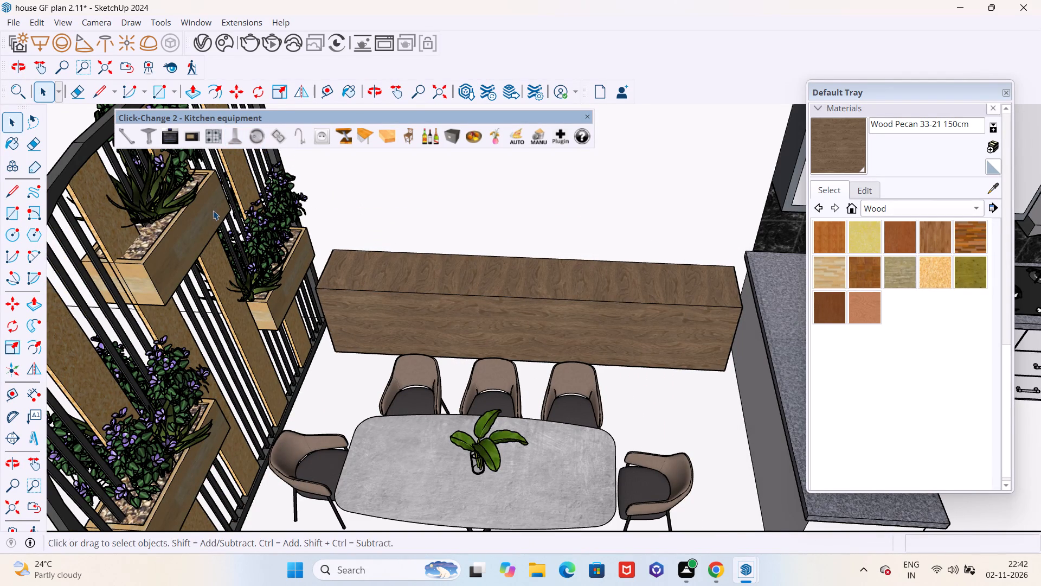
scroll(211, 216, "down", 1)
middle_click_drag(580, 311, 577, 330)
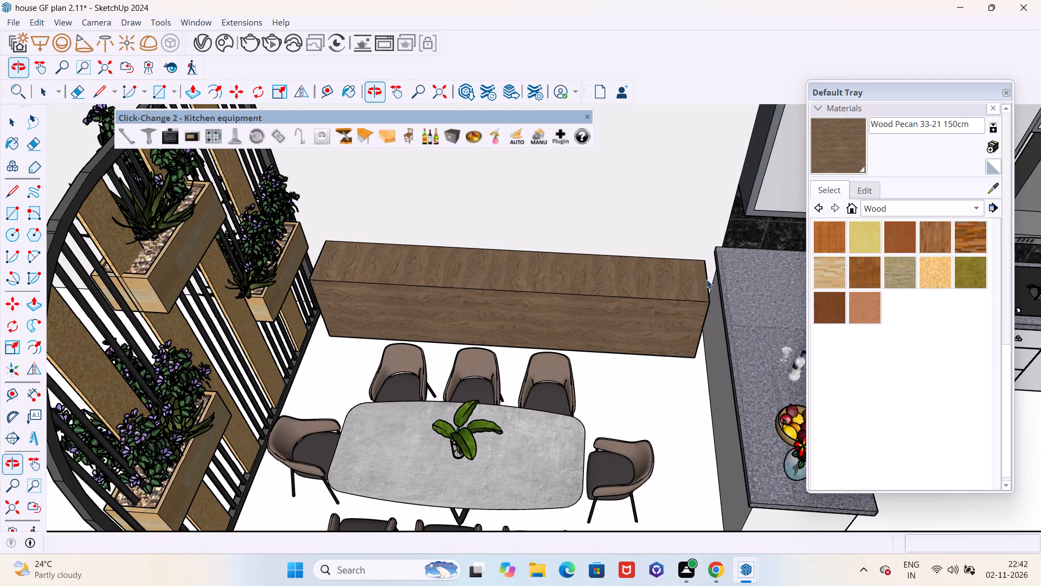
scroll(708, 279, "up", 4)
Draw a circle of about 7 3/8" radius on the cabinet's top face, near the kitchen counter end.
key("r")
scroll(640, 267, "up", 4)
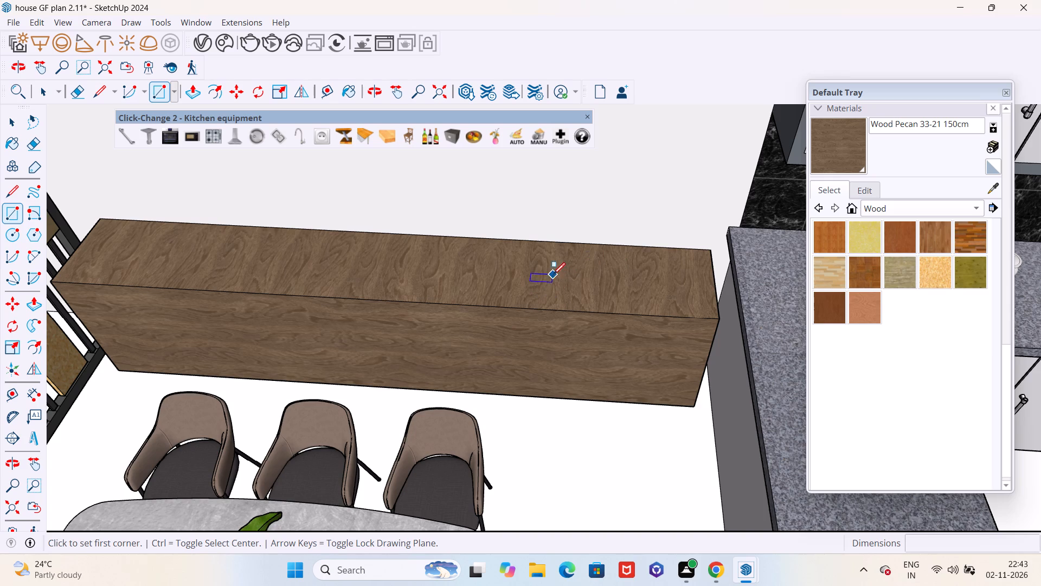
scroll(523, 245, "up", 5)
scroll(453, 336, "down", 5)
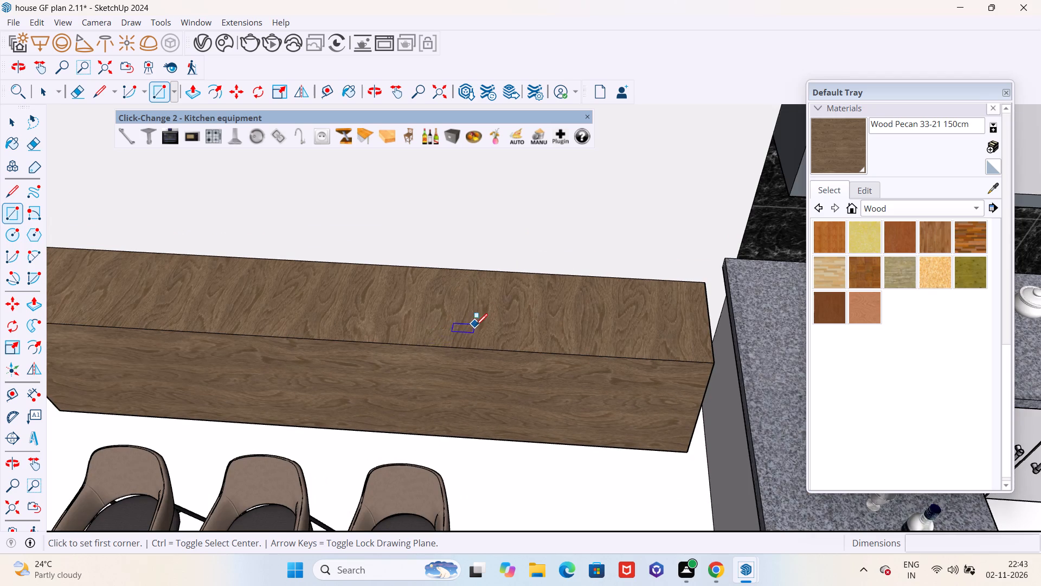
key("c")
scroll(550, 316, "up", 4)
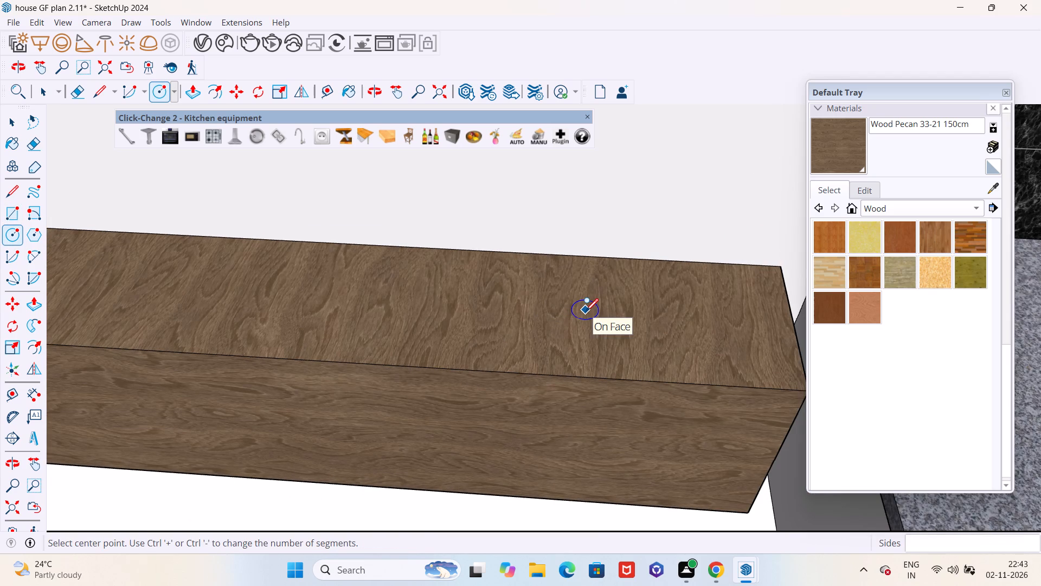
left_click(586, 310)
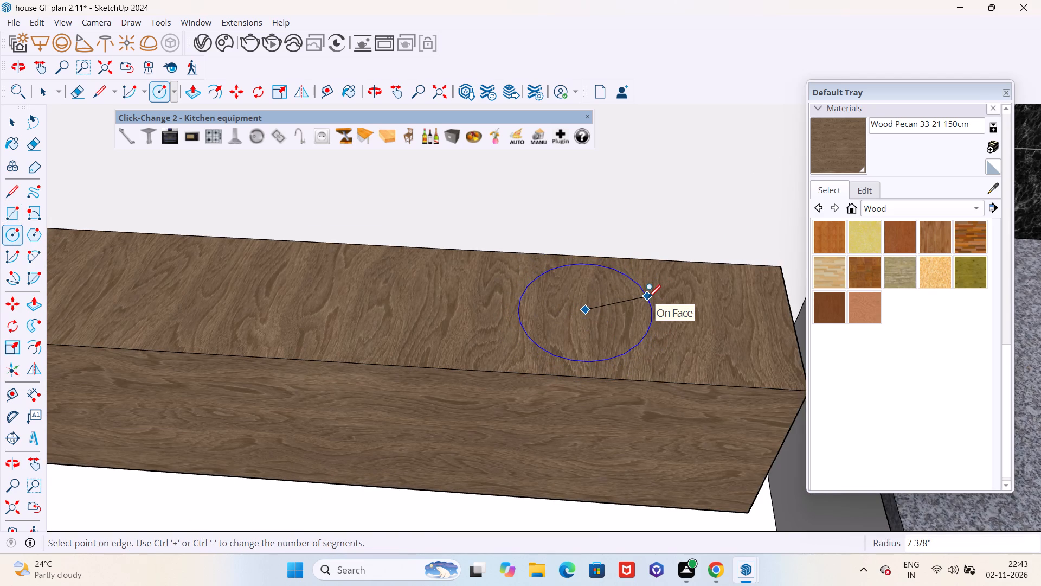
left_click(648, 297)
Push the circular face down into the cabinet block to form a round basin recess.
middle_click_drag(619, 311, 574, 317)
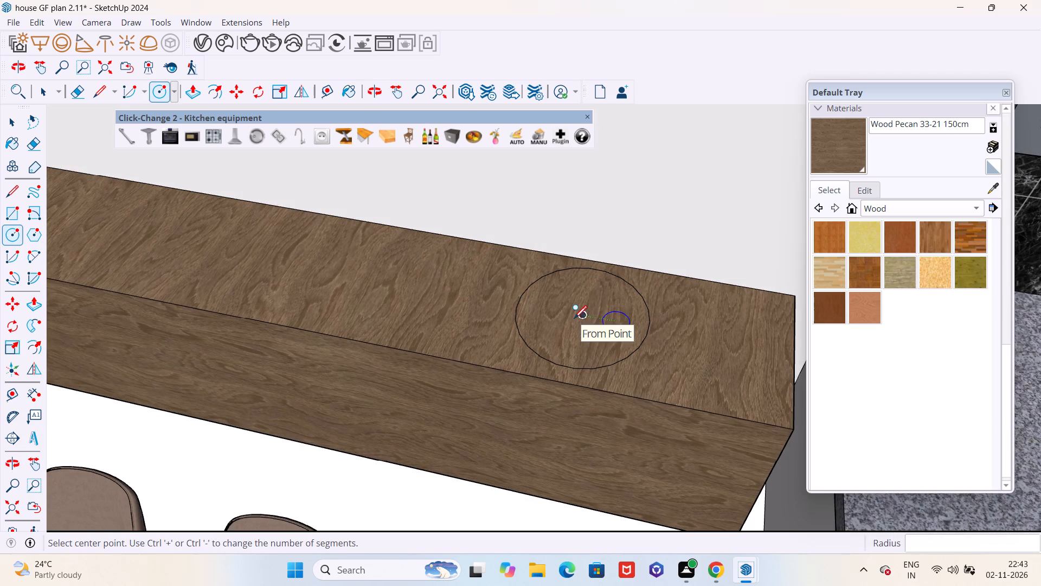
key("p")
left_click(568, 325)
middle_click_drag(569, 350, 585, 283)
left_click(572, 415)
scroll(572, 413, "down", 3)
middle_click_drag(585, 379, 562, 527)
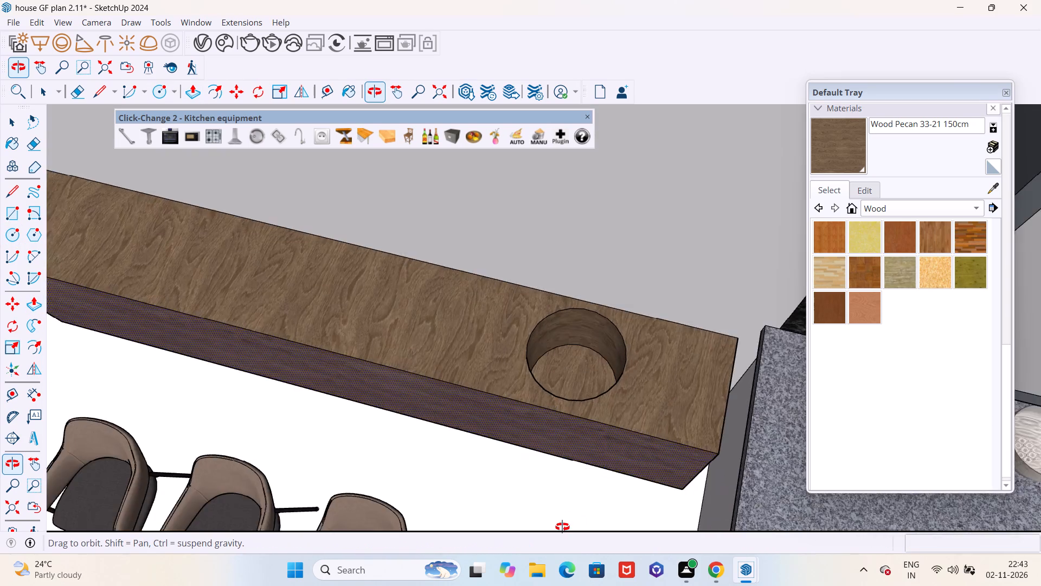
middle_click_drag(562, 527, 634, 466)
key("space")
middle_click_drag(600, 452, 600, 410)
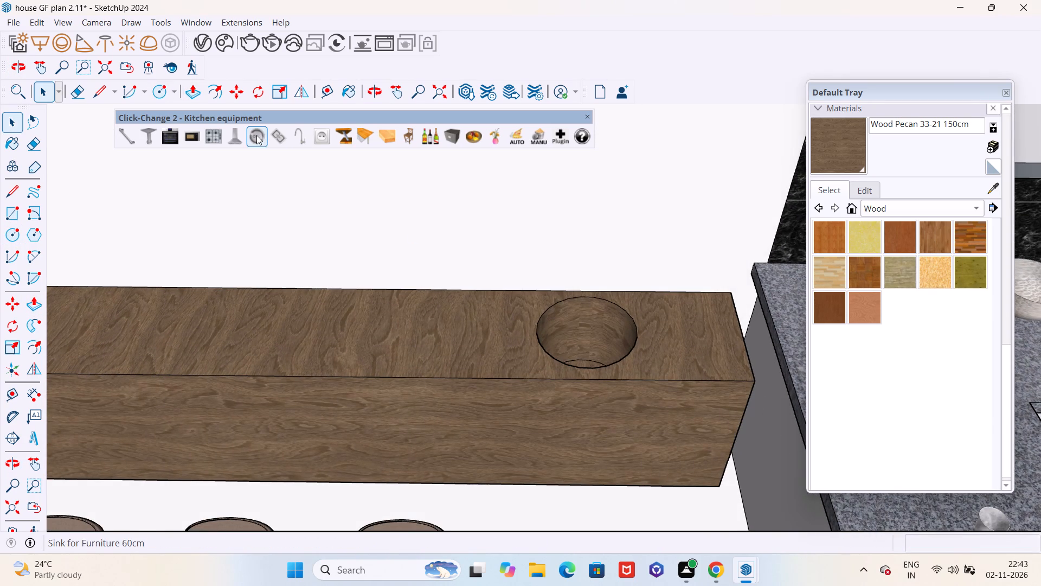
Insert the Sink for Furniture 60cm component on the cabinet top beside the round recess.
left_click(256, 135)
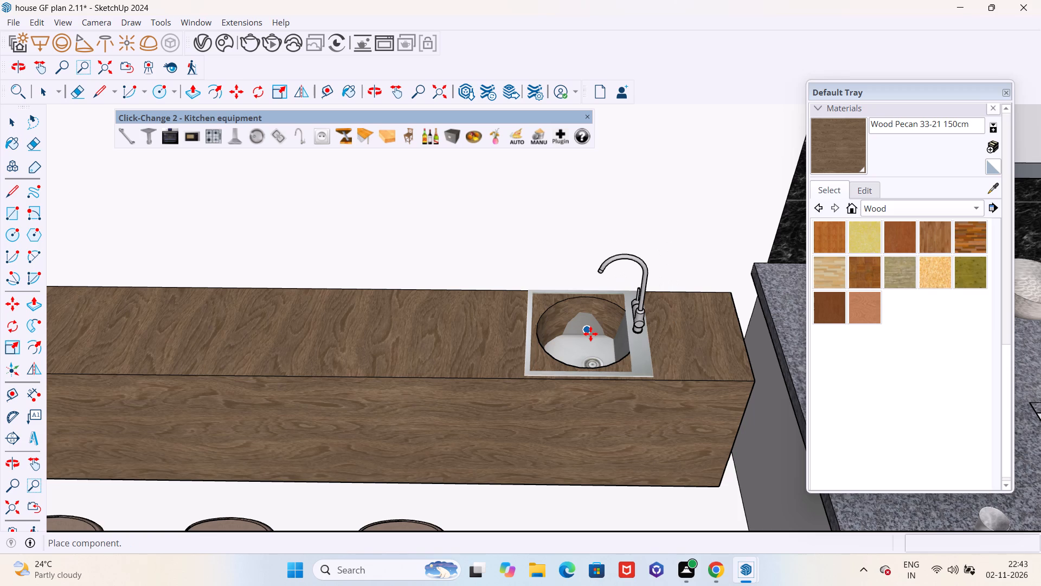
scroll(486, 368, "down", 4)
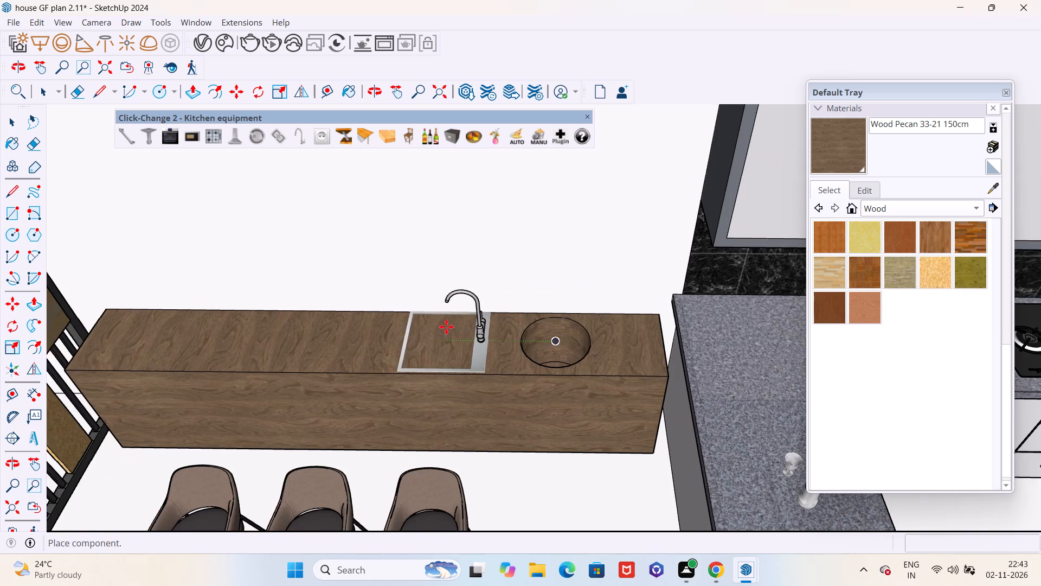
scroll(447, 330, "down", 6)
left_click(465, 337)
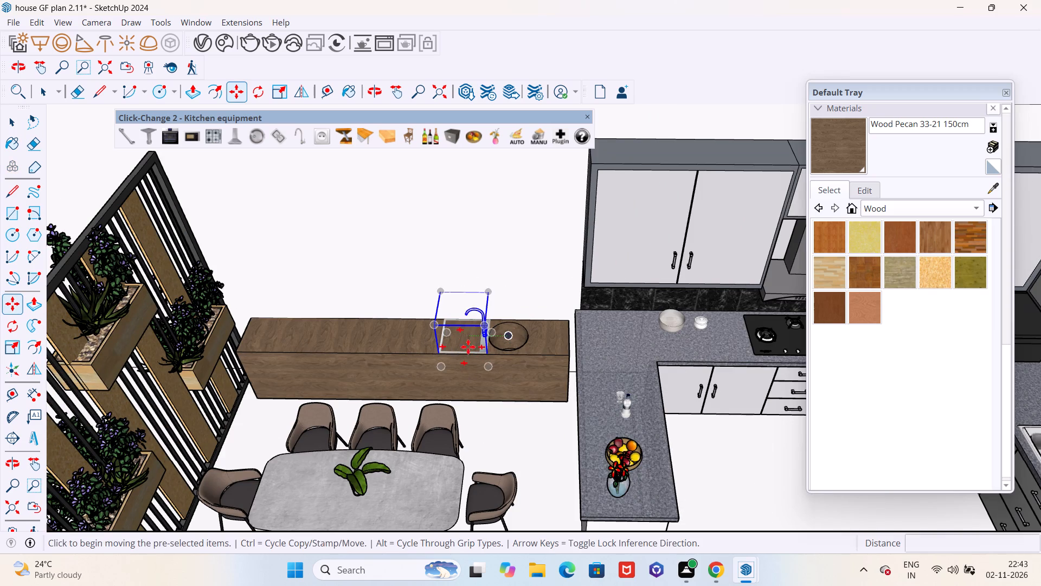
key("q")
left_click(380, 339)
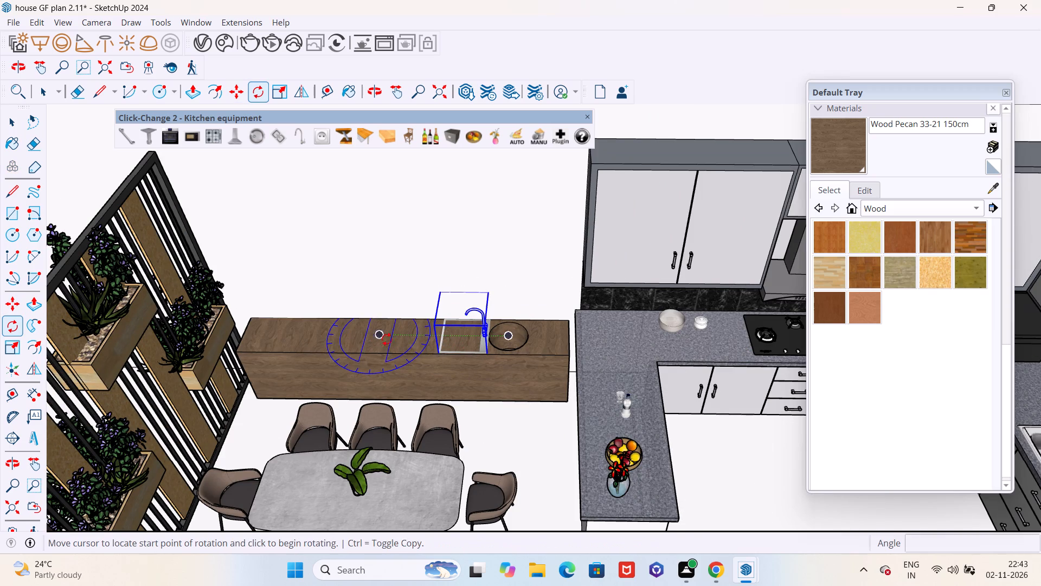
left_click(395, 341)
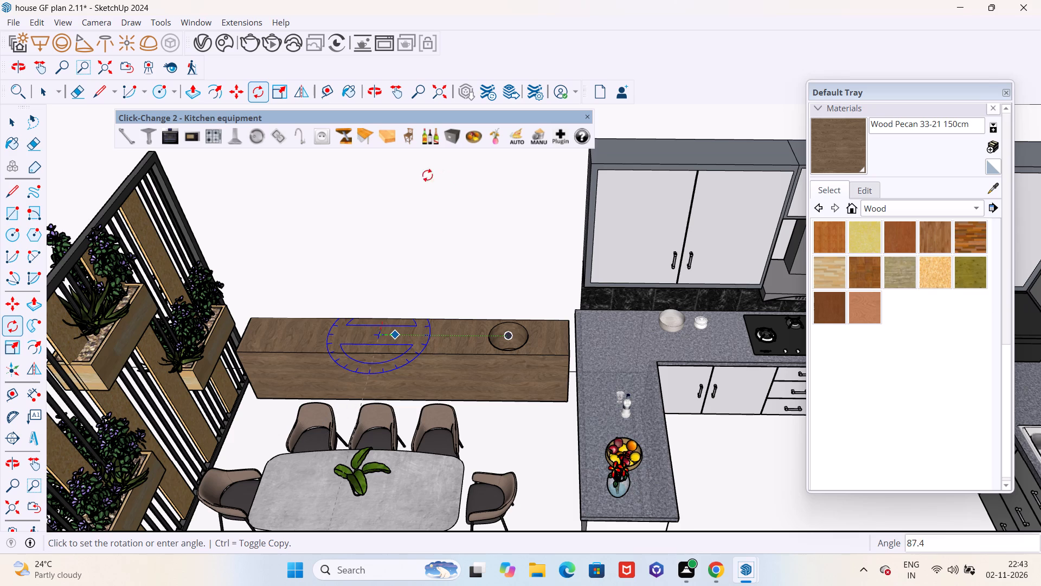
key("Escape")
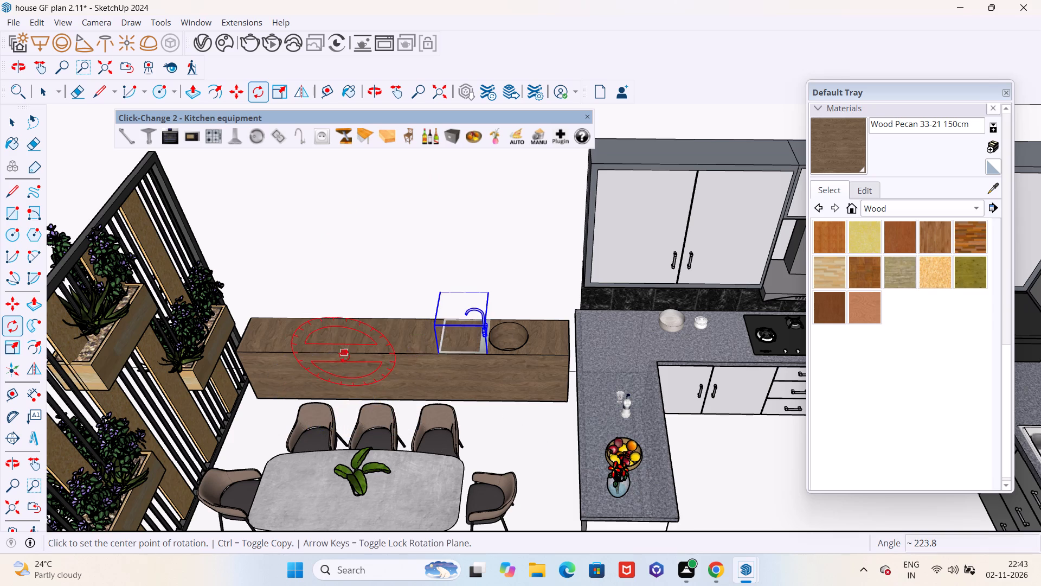
Move the sink off the cabinet to the open floor beyond the dining set.
scroll(356, 349, "down", 3)
key("m")
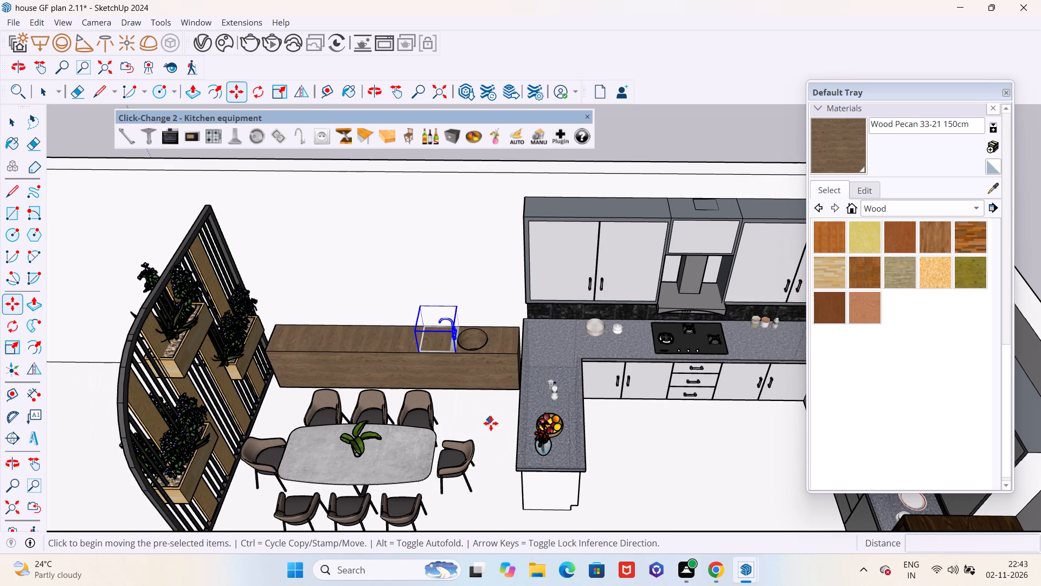
left_click(468, 401)
scroll(487, 454, "down", 5)
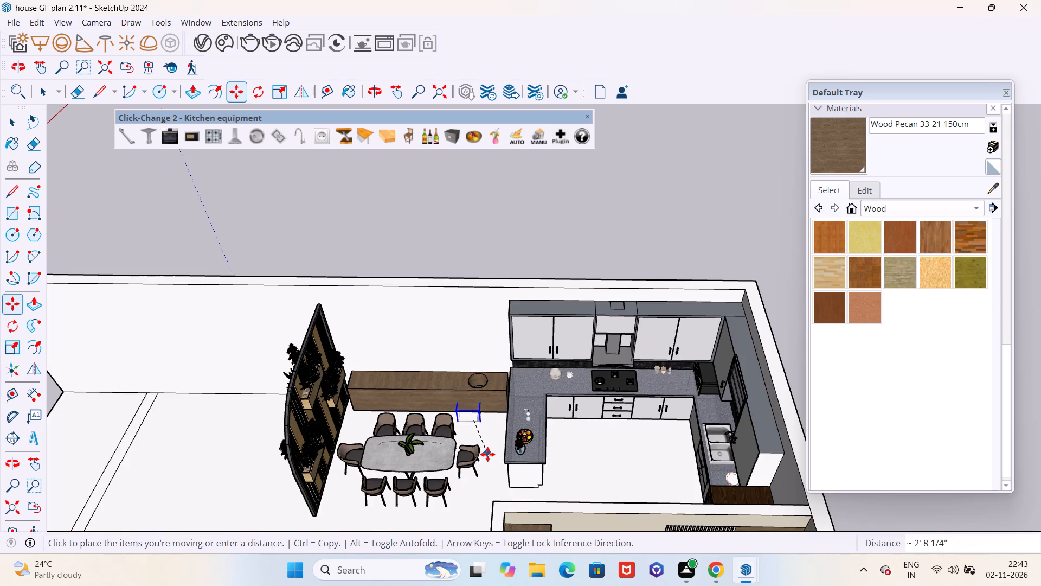
scroll(490, 475, "down", 5)
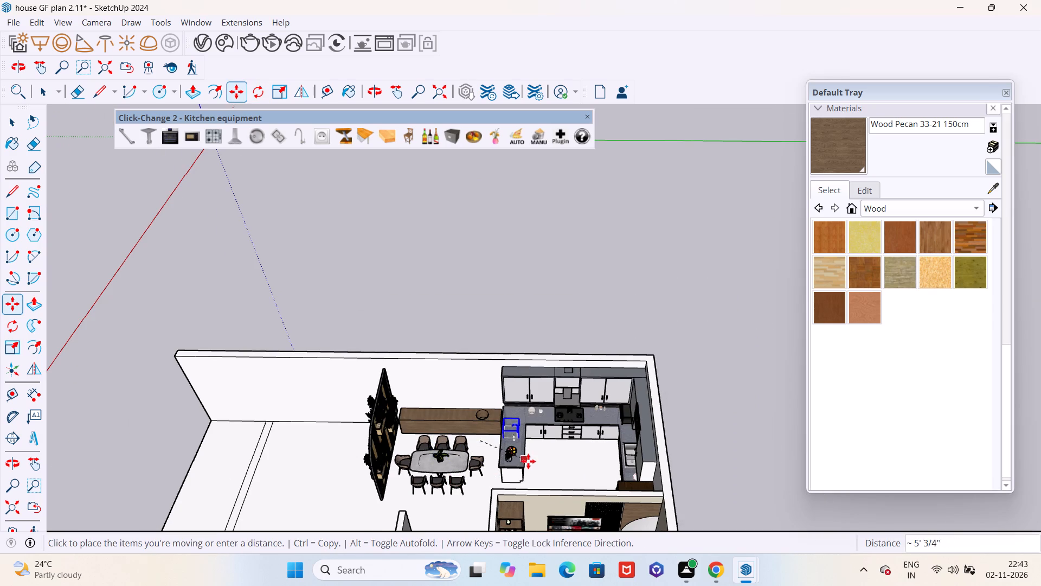
scroll(494, 434, "down", 9)
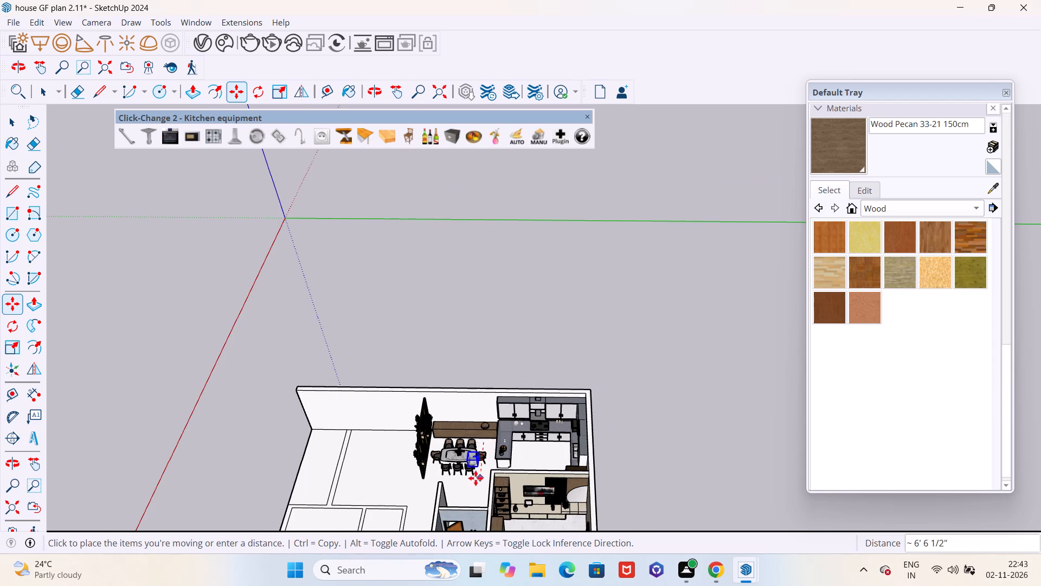
left_click(471, 507)
Rotate the sink 90 degrees on the horizontal plane so its faucet side faces the cabinet wall.
scroll(469, 493, "up", 8)
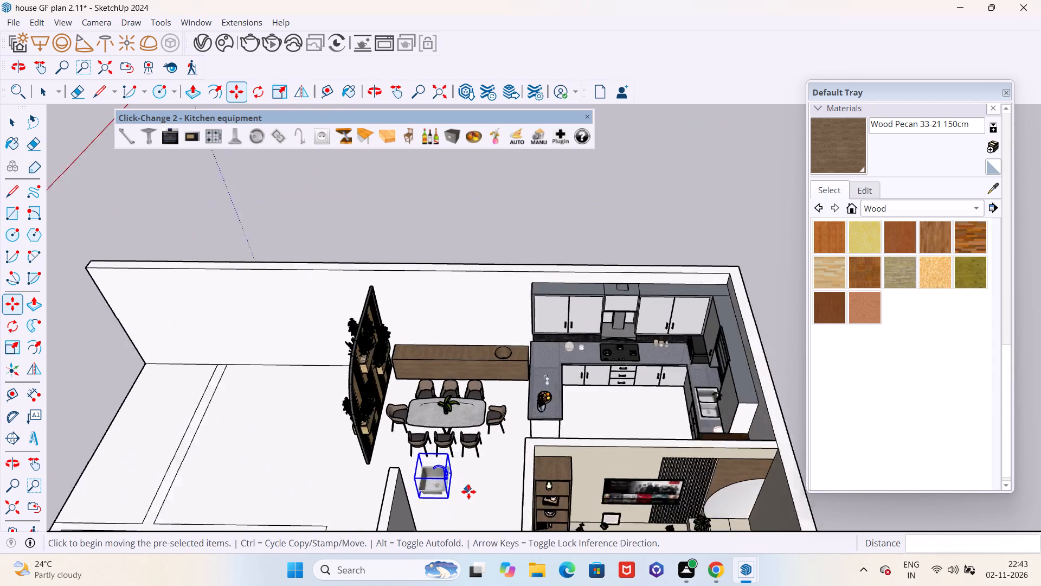
scroll(468, 492, "up", 7)
key("q")
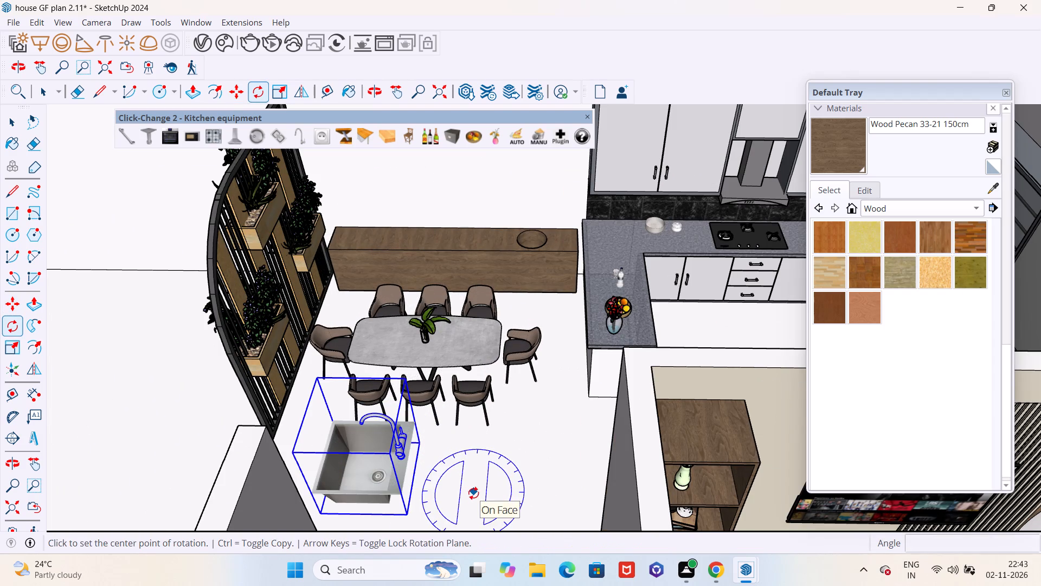
left_click(473, 493)
left_click(531, 494)
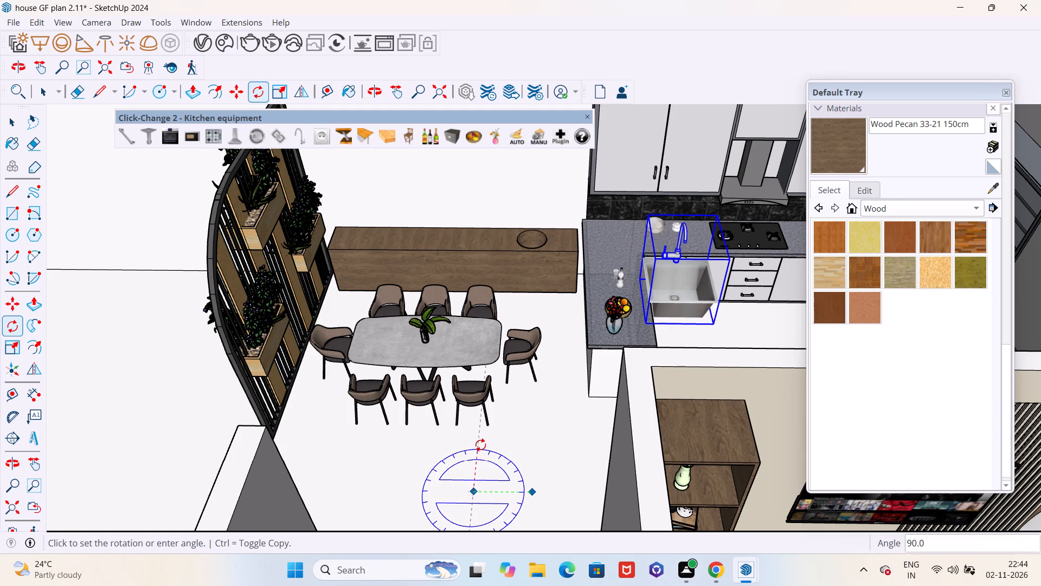
left_click(481, 447)
Move the rotated sink back onto the cabinet top, over the round recess, with its faucet along the wall.
key("m")
scroll(679, 308, "up", 3)
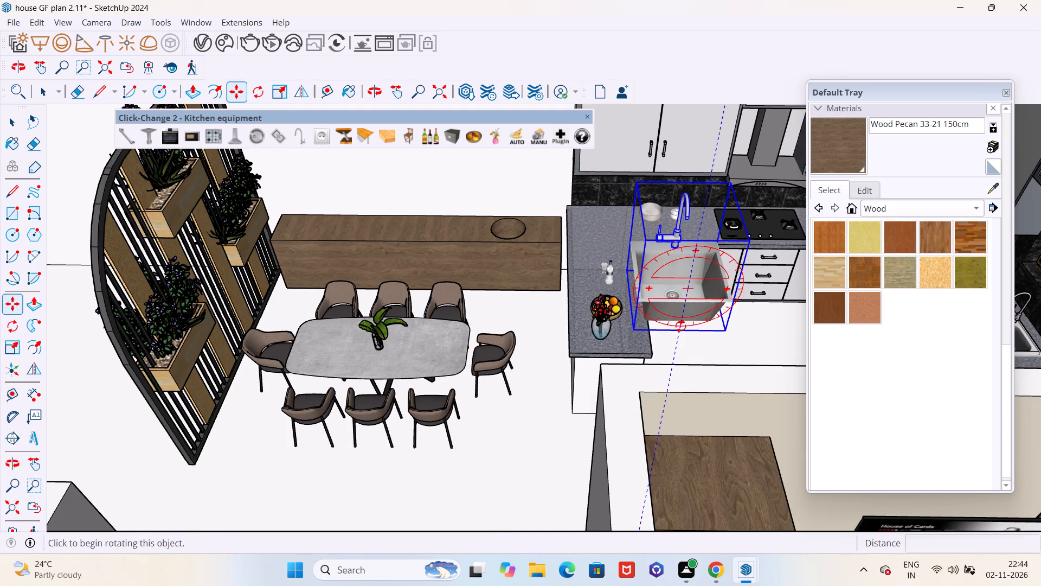
left_click(639, 304)
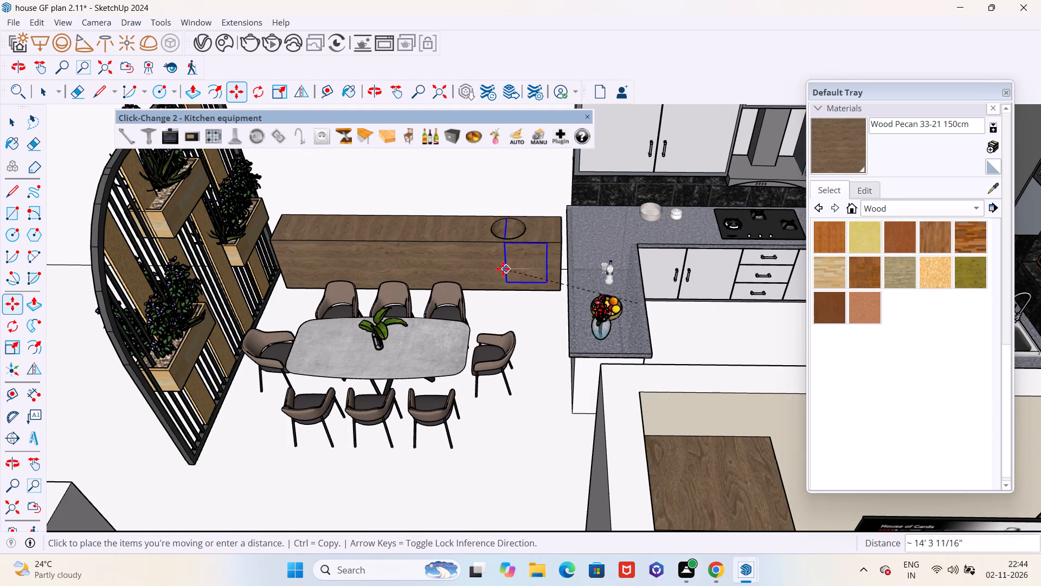
scroll(477, 241, "down", 8)
middle_click_drag(453, 258, 491, 270)
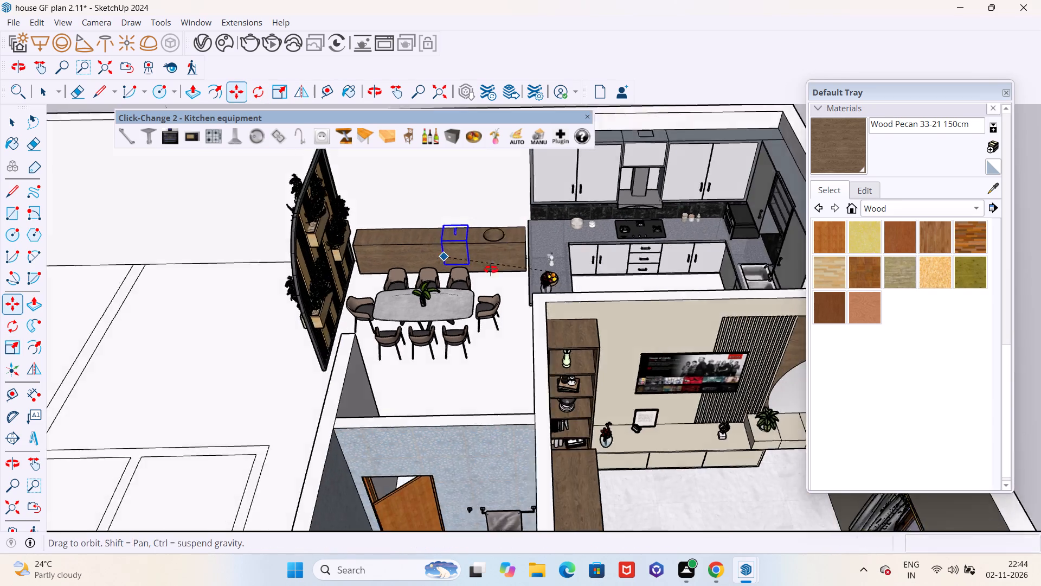
middle_click_drag(491, 270, 647, 285)
scroll(368, 281, "up", 5)
scroll(423, 279, "up", 7)
middle_click_drag(455, 264, 463, 235)
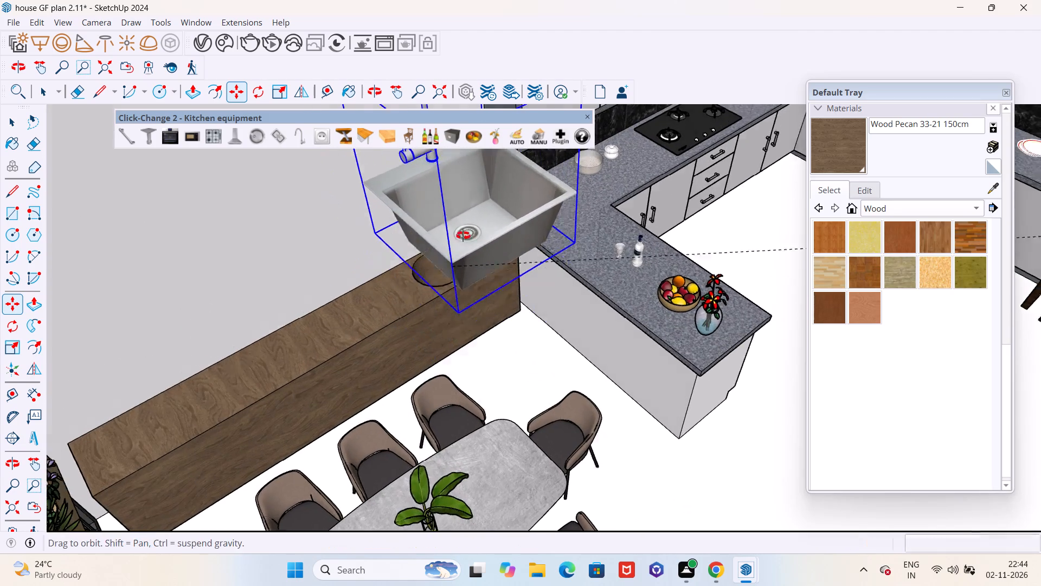
middle_click_drag(463, 235, 473, 213)
middle_click_drag(422, 361, 429, 240)
scroll(420, 272, "down", 6)
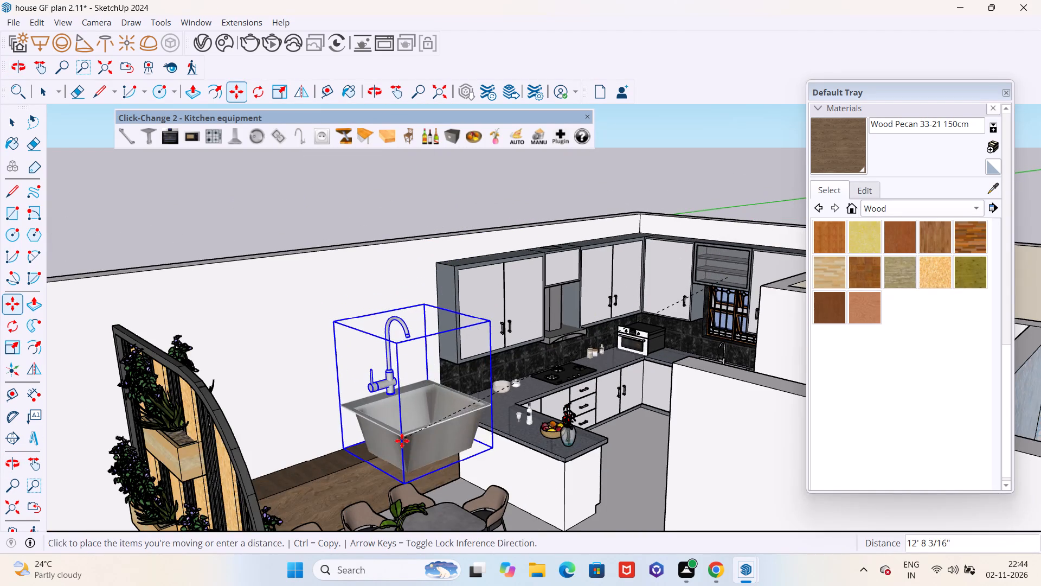
scroll(415, 431, "down", 4)
scroll(415, 432, "up", 1)
scroll(415, 432, "down", 2)
scroll(401, 448, "up", 10)
scroll(528, 428, "down", 6)
scroll(461, 407, "down", 1)
middle_click_drag(465, 412, 551, 558)
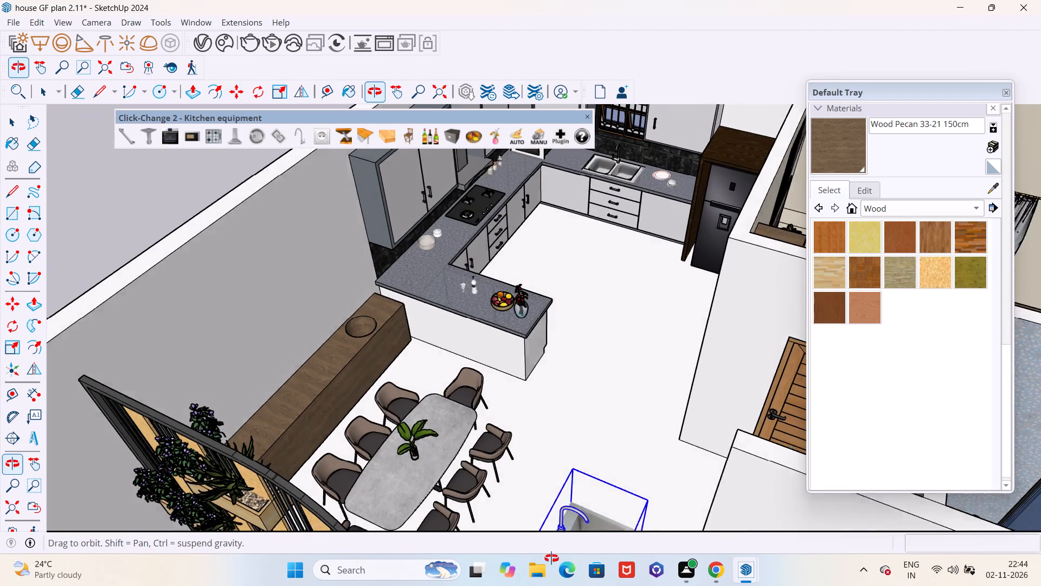
middle_click_drag(551, 558, 557, 557)
scroll(391, 422, "down", 5)
scroll(496, 432, "down", 5)
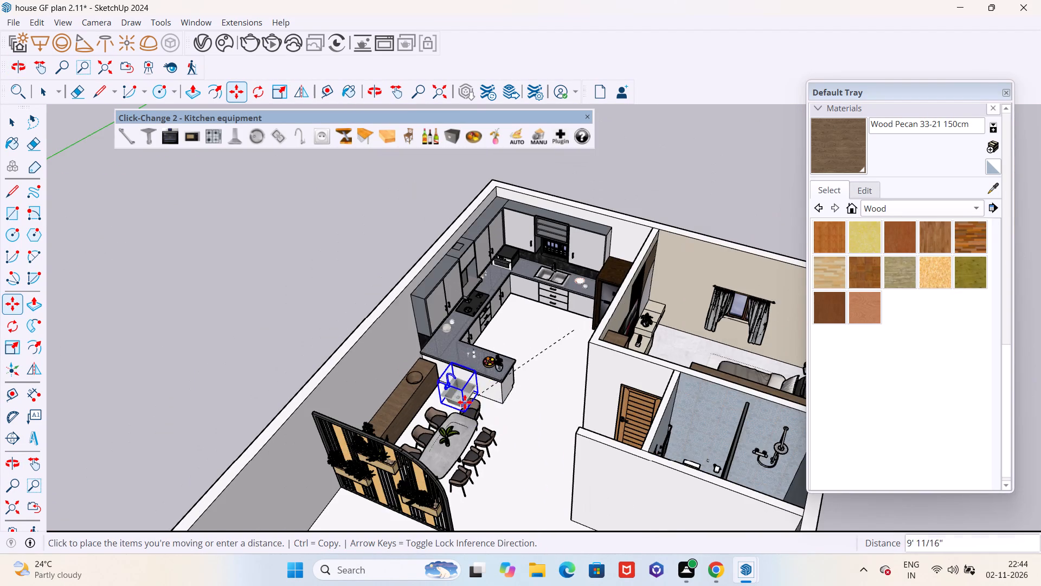
middle_click_drag(465, 402, 484, 497)
scroll(469, 448, "down", 1)
scroll(428, 462, "up", 20)
scroll(428, 462, "up", 9)
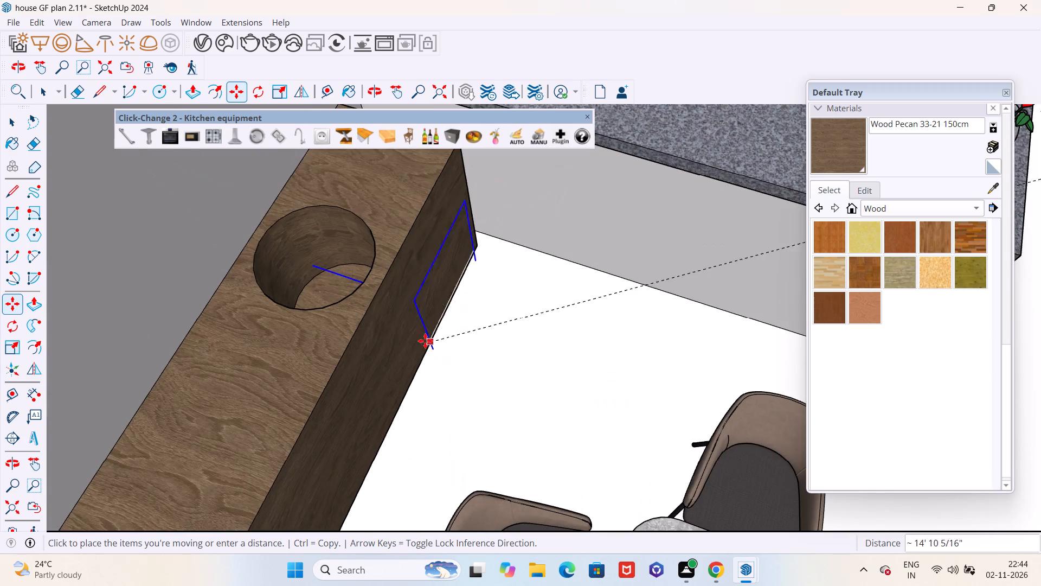
scroll(403, 337, "up", 1)
left_click(352, 334)
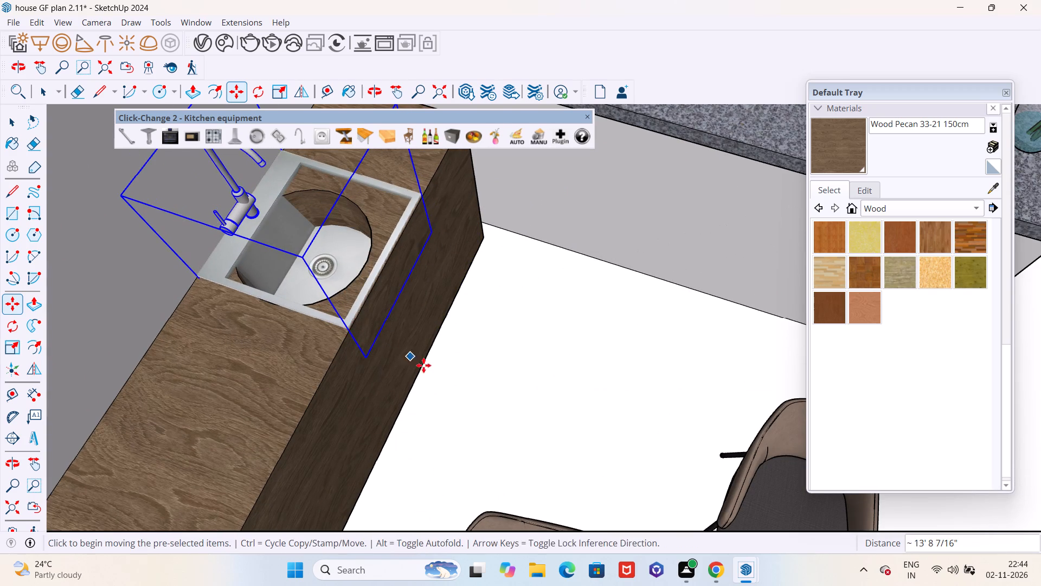
Raise the square sink vertically about 1' 5" so it hangs above the cabinet top.
middle_click_drag(460, 391, 305, 327)
scroll(330, 383, "down", 11)
middle_click_drag(421, 393, 329, 308)
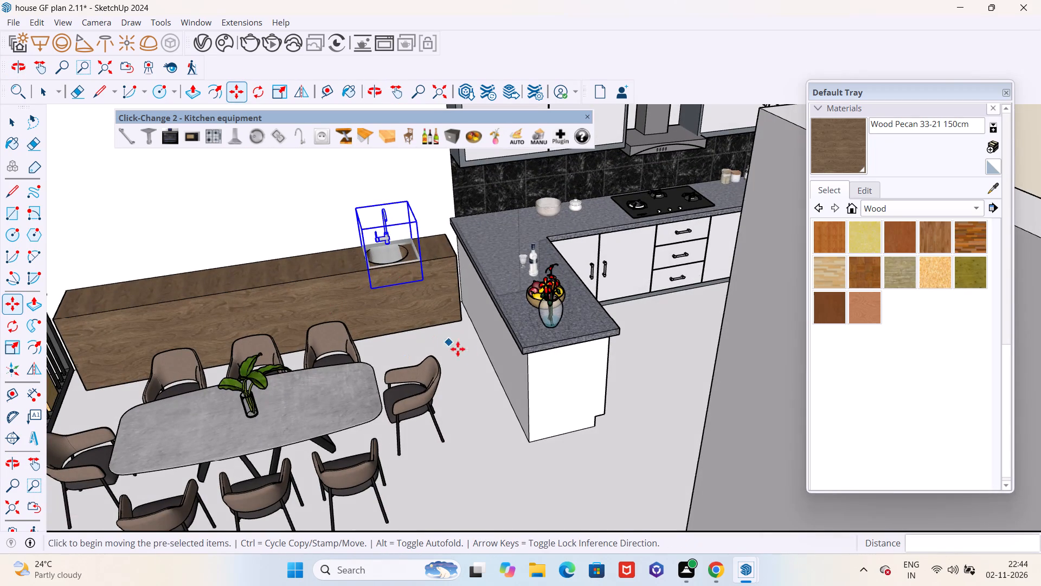
left_click(474, 383)
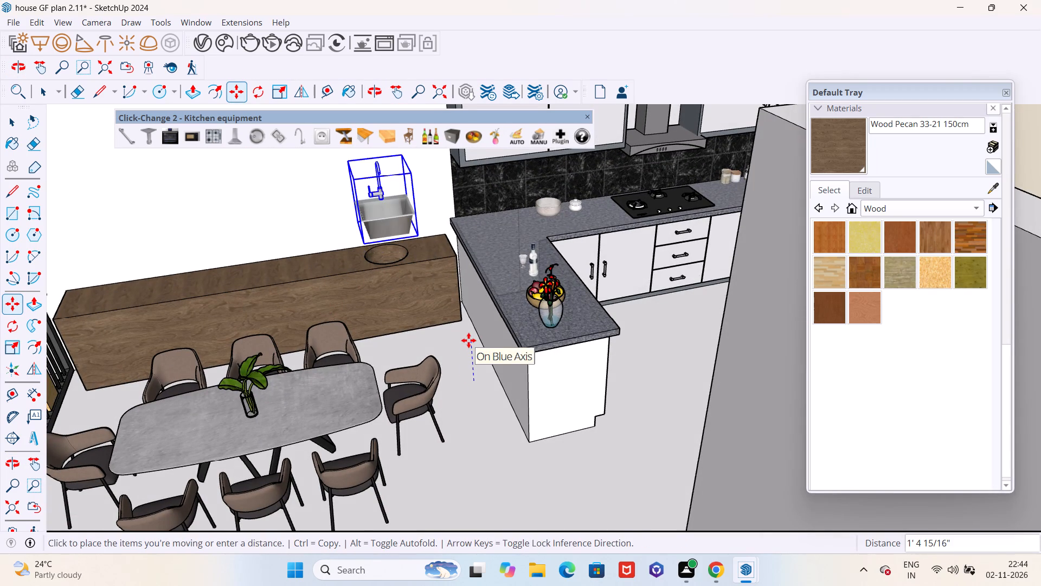
left_click(468, 340)
Move the square sink by its front rim corner about 1' 2" down onto the cabinet top, over the round recess.
scroll(470, 345, "down", 5)
middle_click_drag(453, 310, 450, 338)
scroll(401, 234, "up", 5)
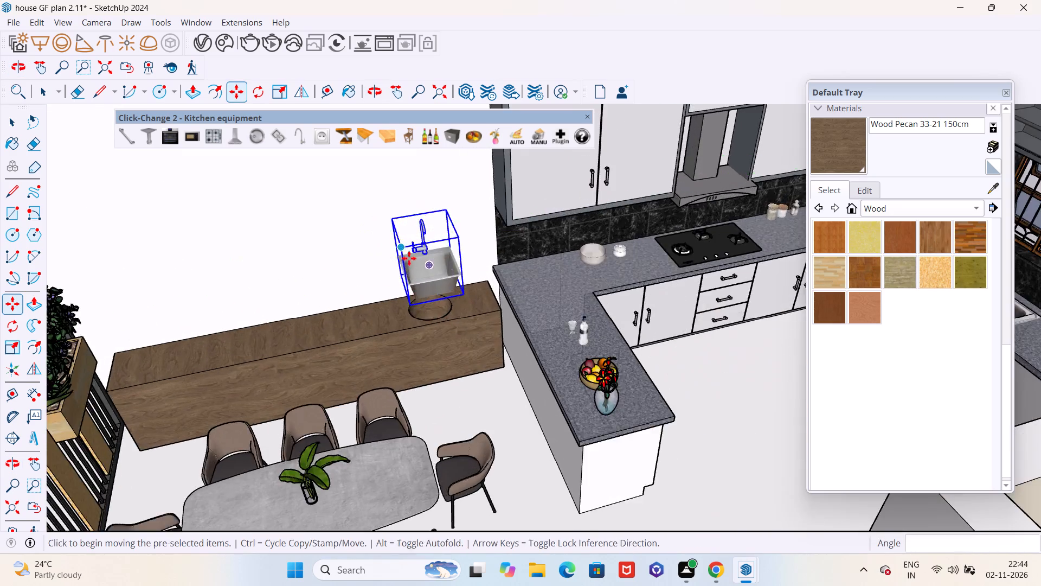
scroll(409, 258, "up", 17)
scroll(400, 270, "down", 1)
scroll(400, 270, "up", 9)
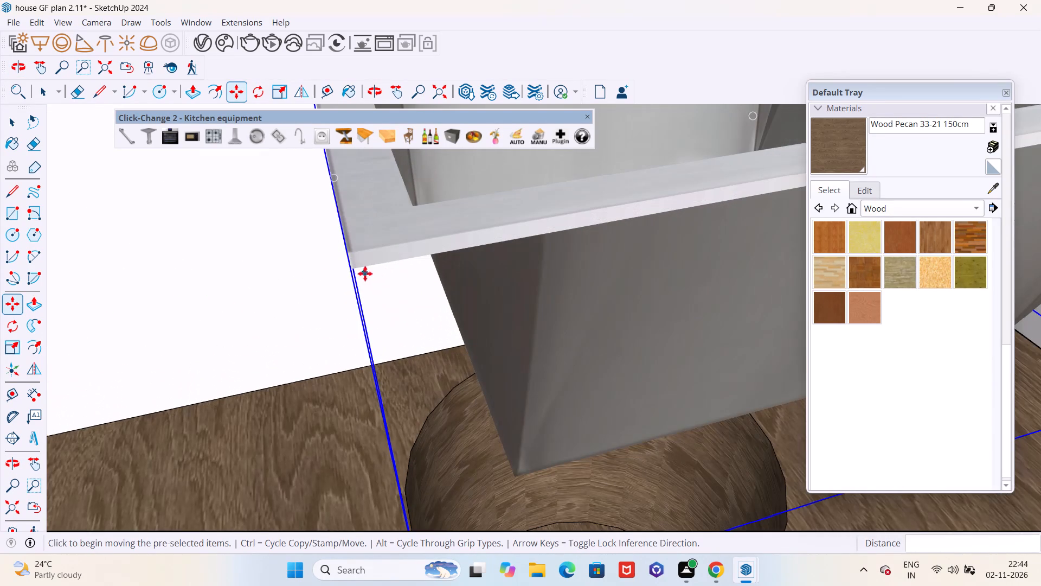
left_click(358, 271)
scroll(358, 271, "down", 20)
scroll(358, 271, "down", 2)
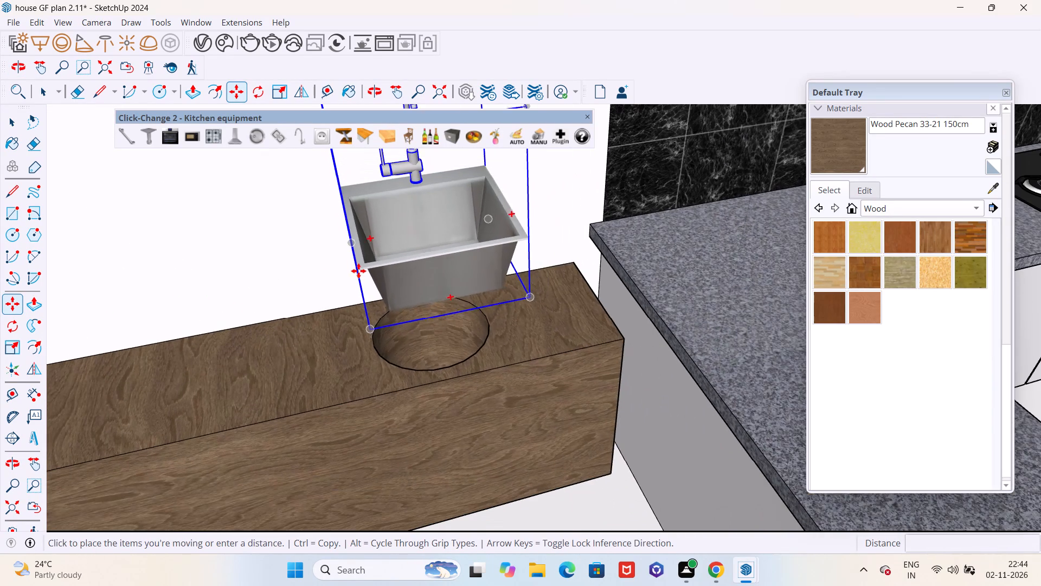
scroll(365, 320, "down", 5)
middle_click_drag(370, 292, 361, 171)
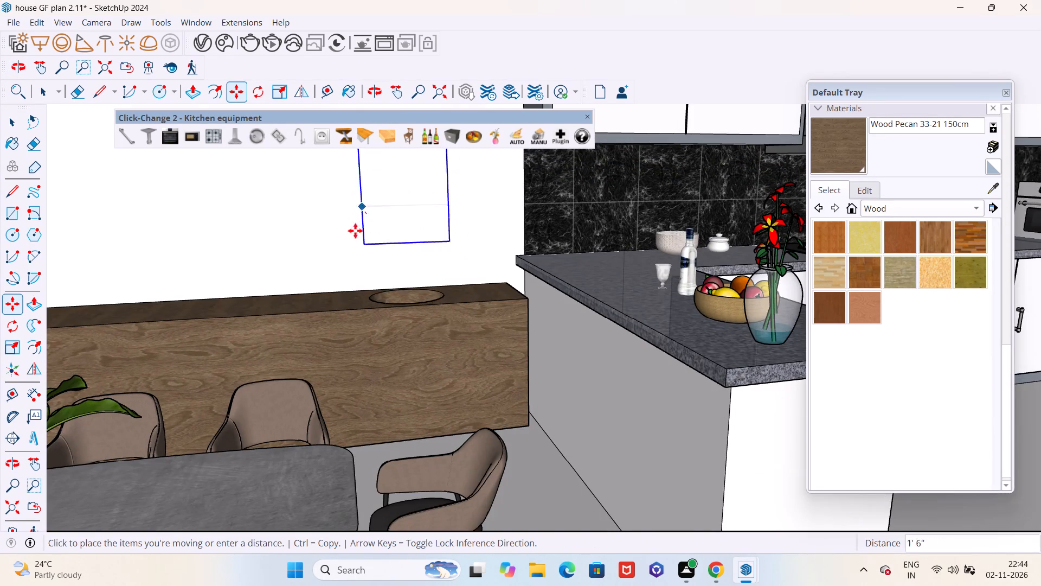
left_click(376, 291)
Cycle the Sink for Furniture 60cm component through its available sink models to compare their shapes over the recess.
scroll(417, 349, "down", 5)
middle_click_drag(445, 330, 427, 383)
scroll(418, 286, "up", 8)
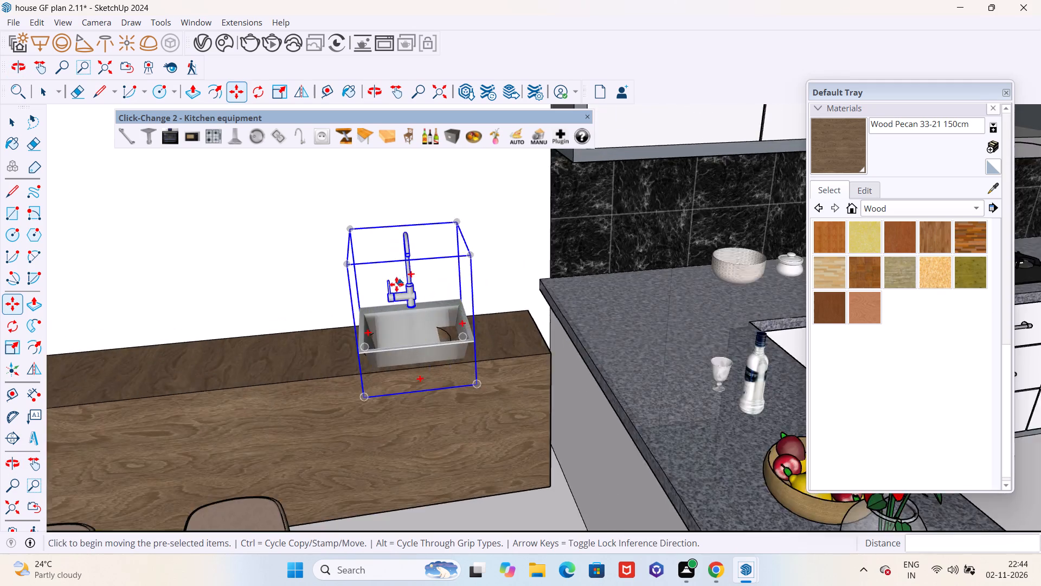
scroll(396, 284, "up", 4)
middle_click_drag(391, 278, 354, 322)
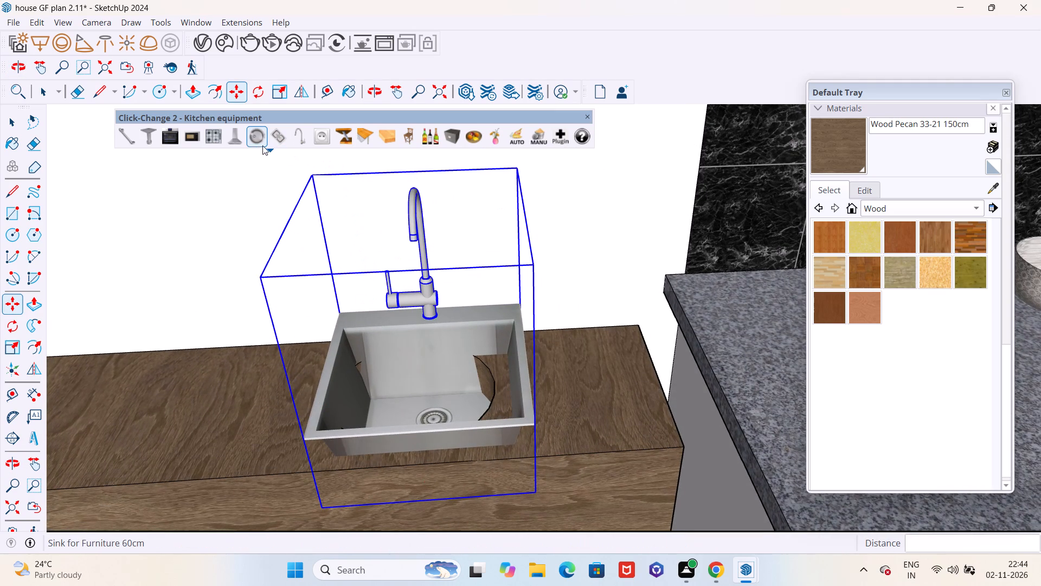
left_click(255, 142)
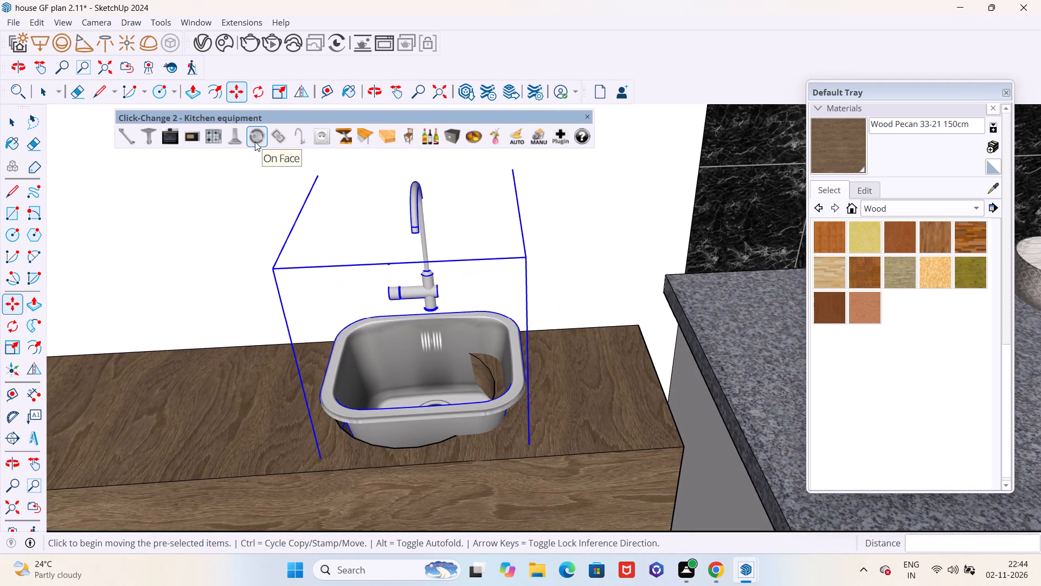
left_click(255, 142)
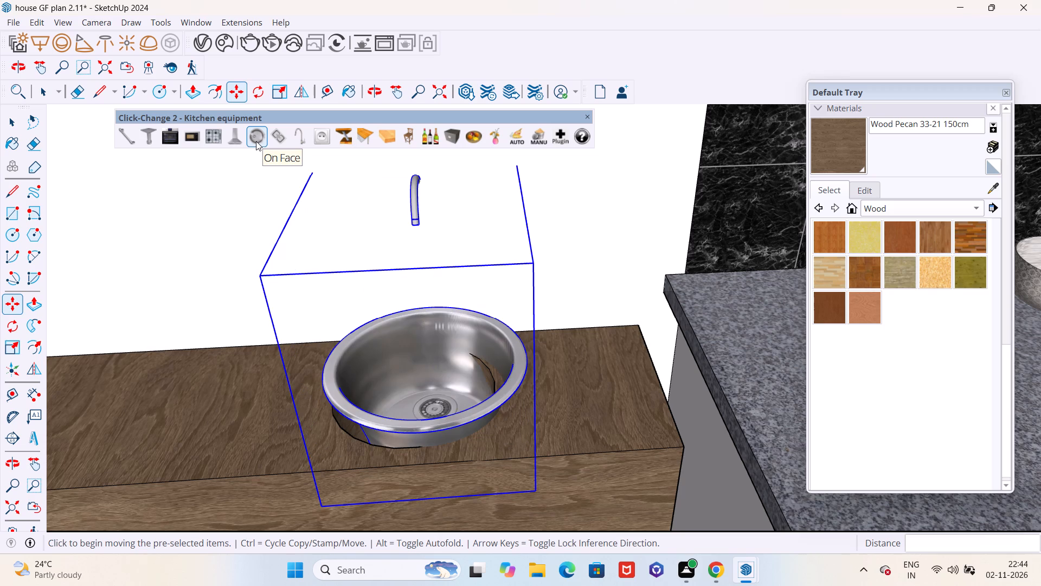
left_click(257, 139)
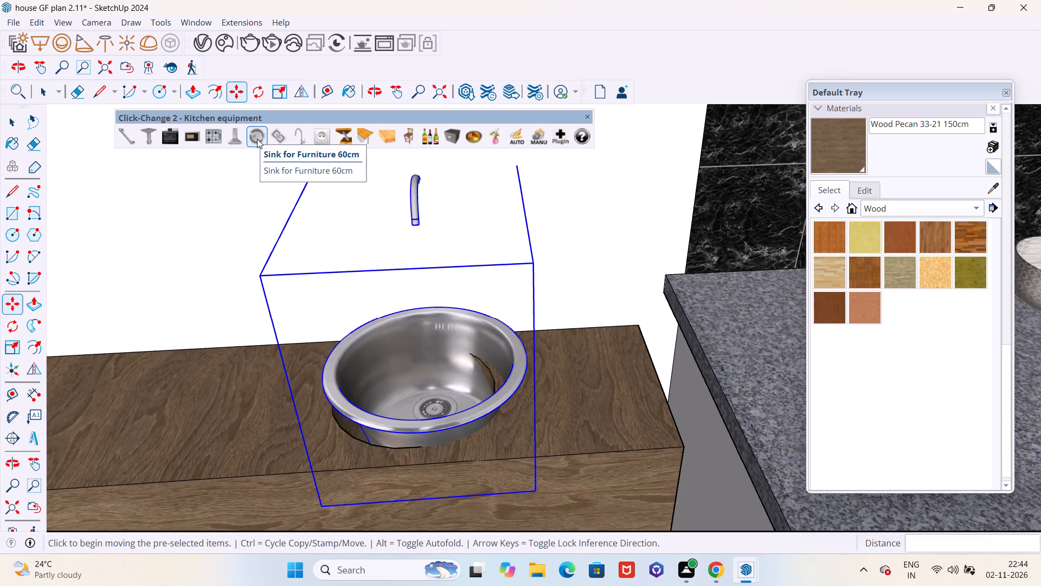
left_click(257, 139)
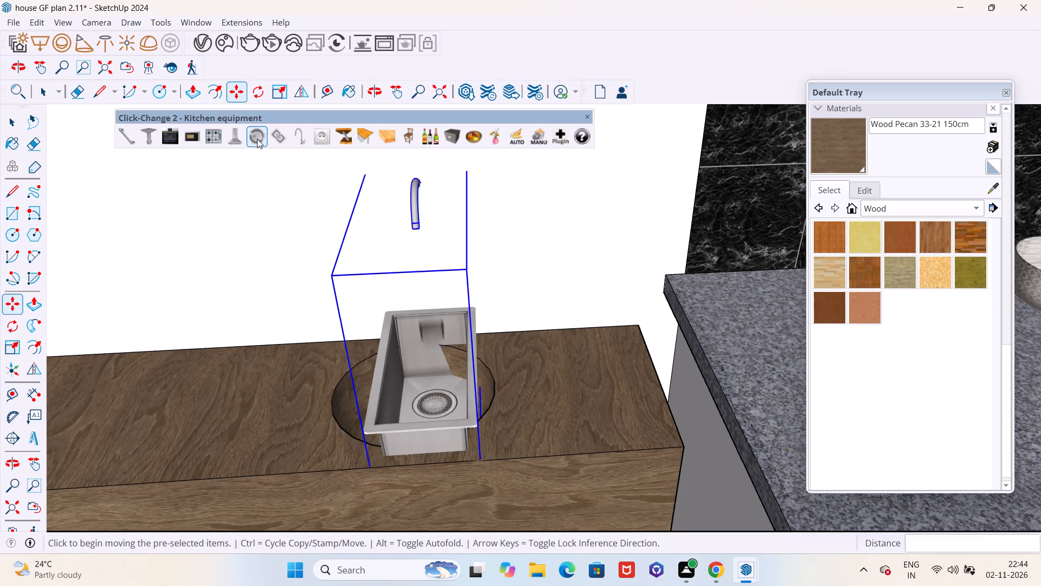
left_click(257, 139)
left_click(257, 139)
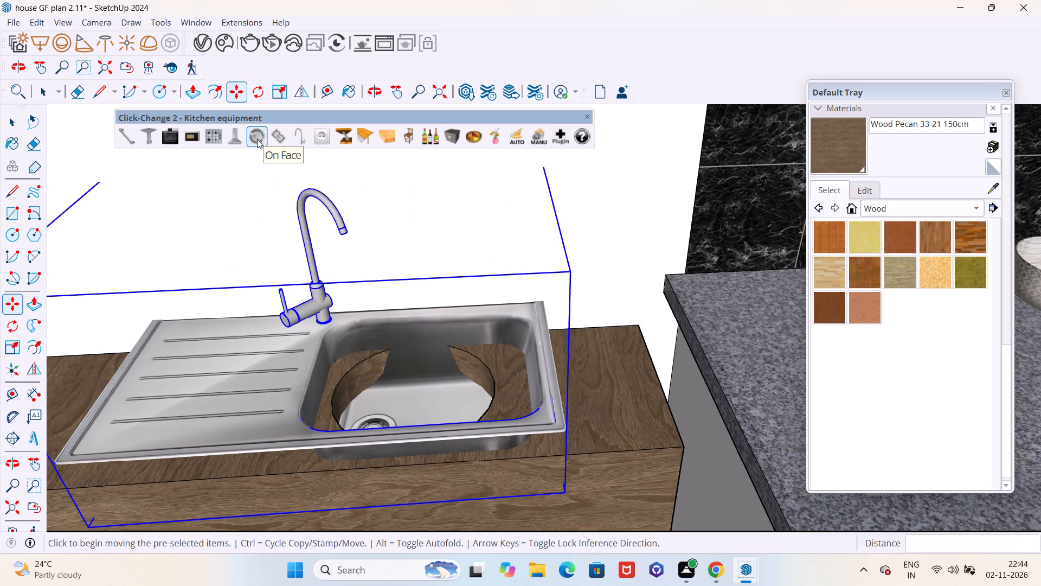
left_click(257, 139)
left_click(257, 139)
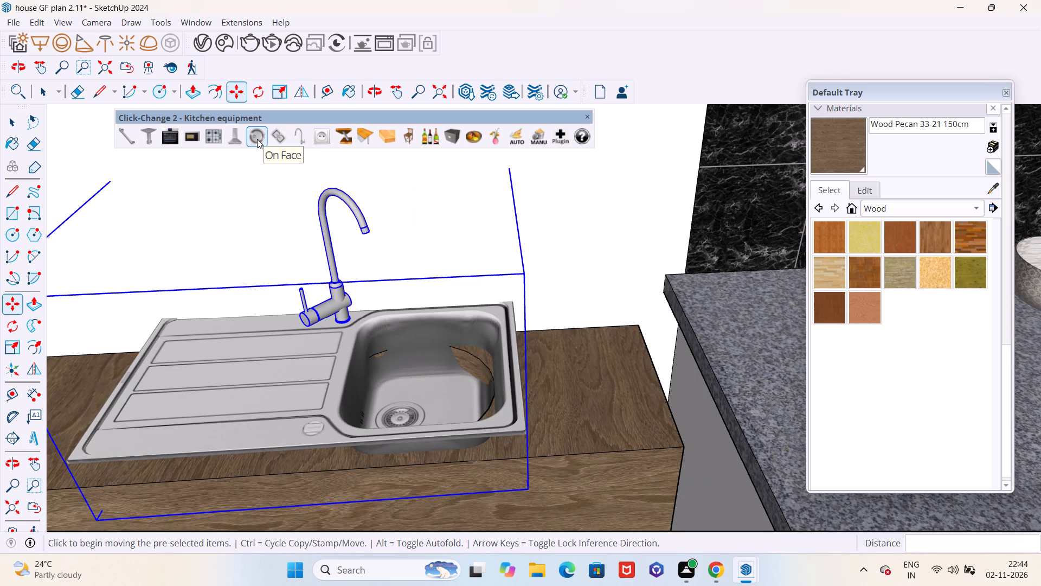
left_click(257, 139)
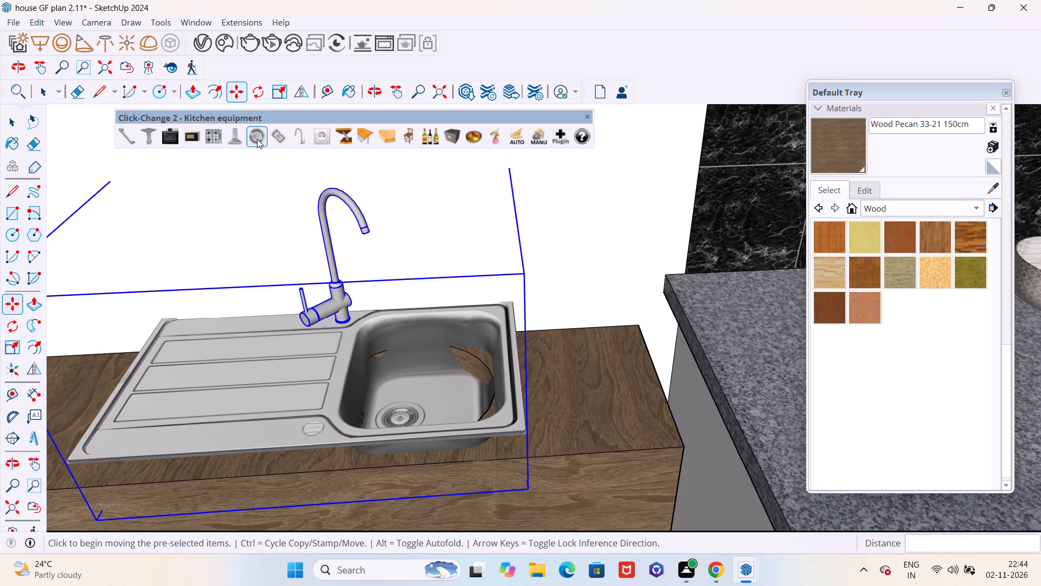
left_click(257, 139)
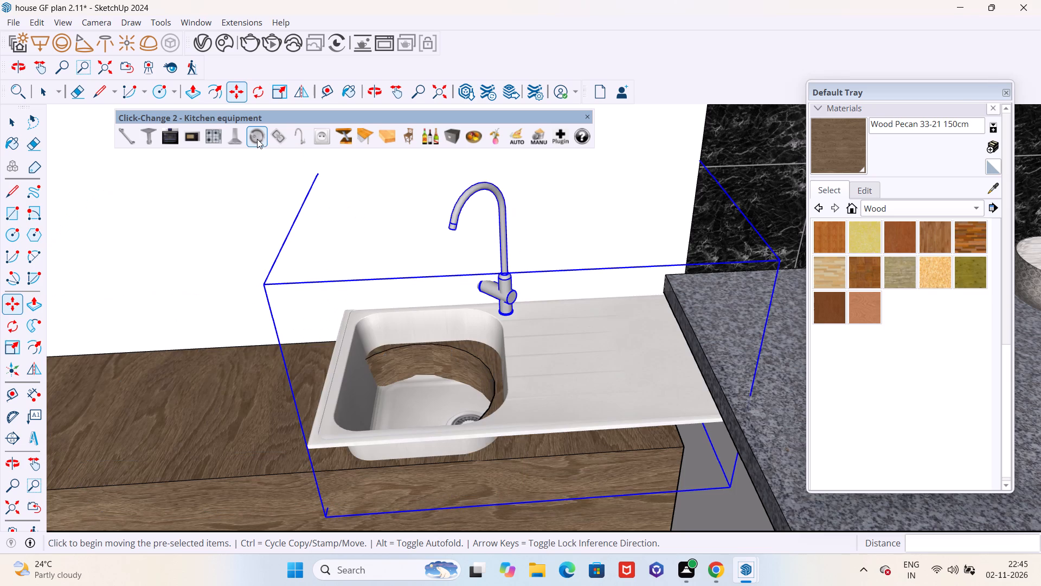
left_click(257, 139)
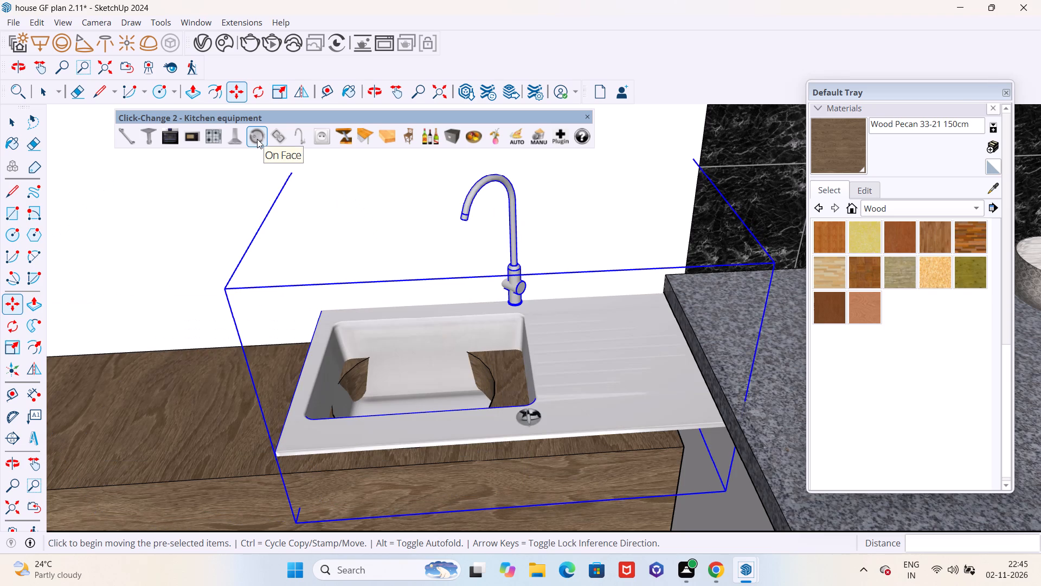
left_click(257, 139)
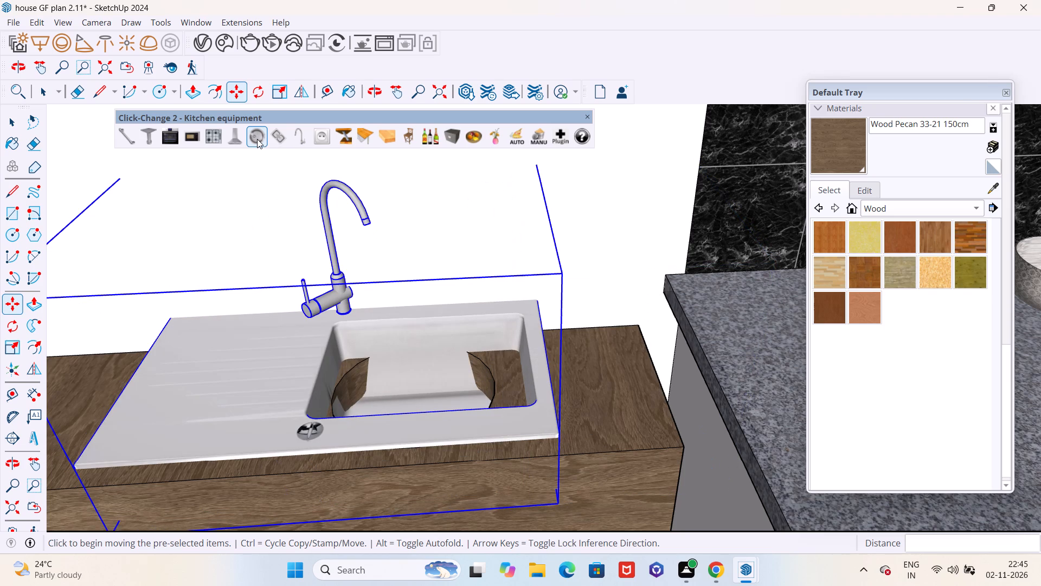
left_click(257, 139)
left_click(257, 139)
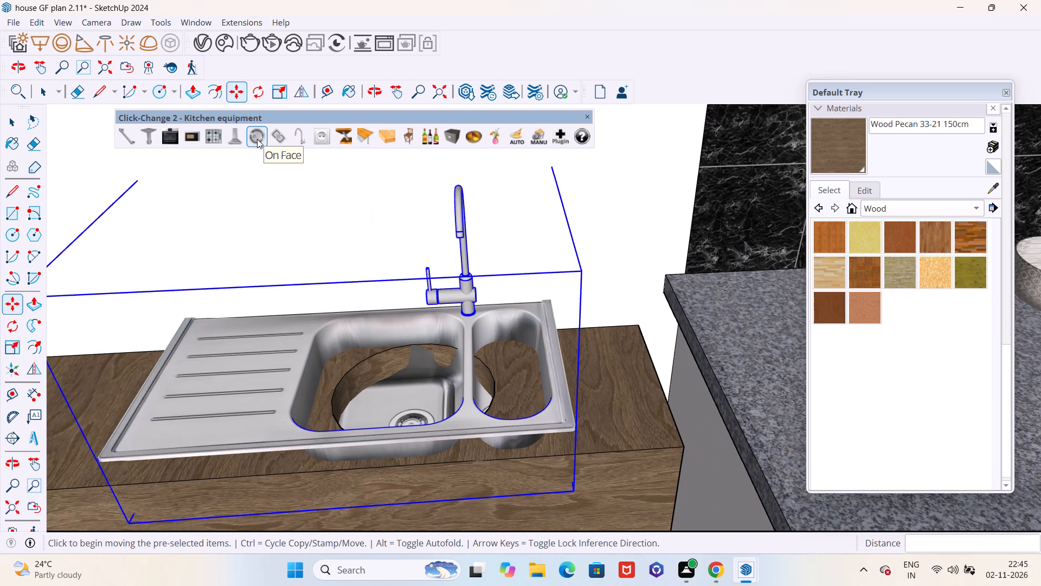
left_click(257, 139)
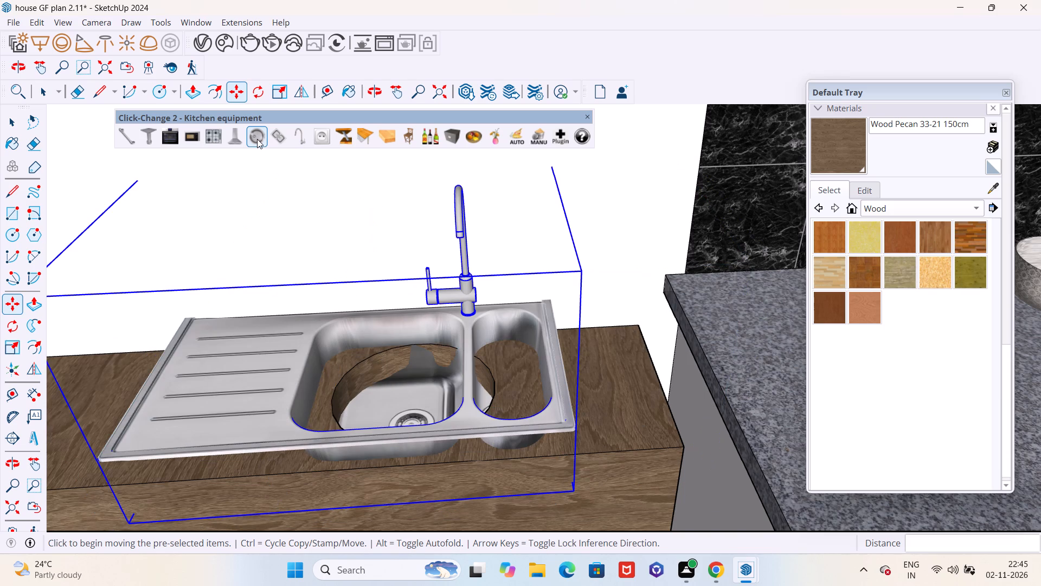
left_click(257, 139)
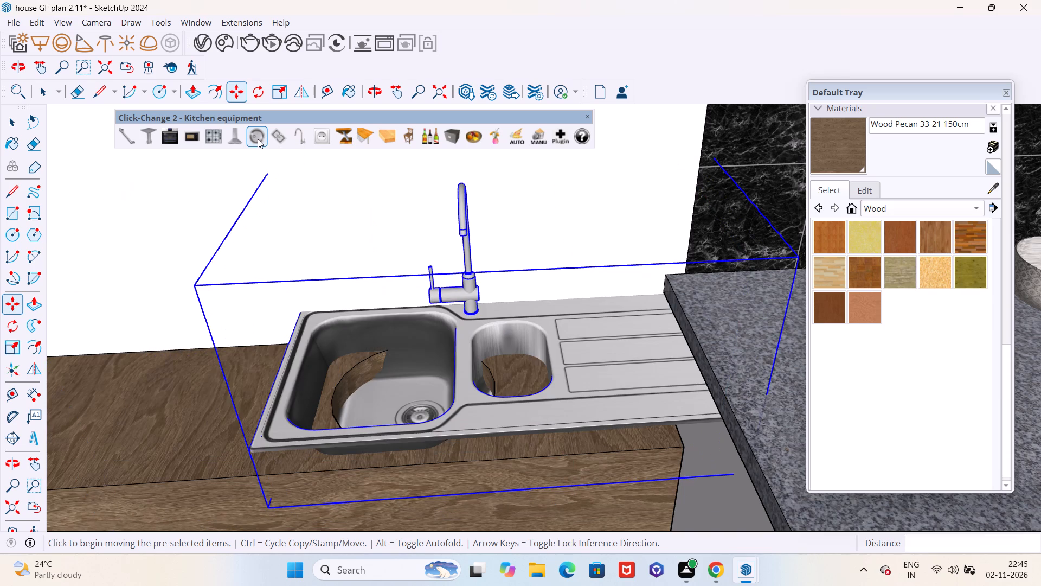
left_click(258, 139)
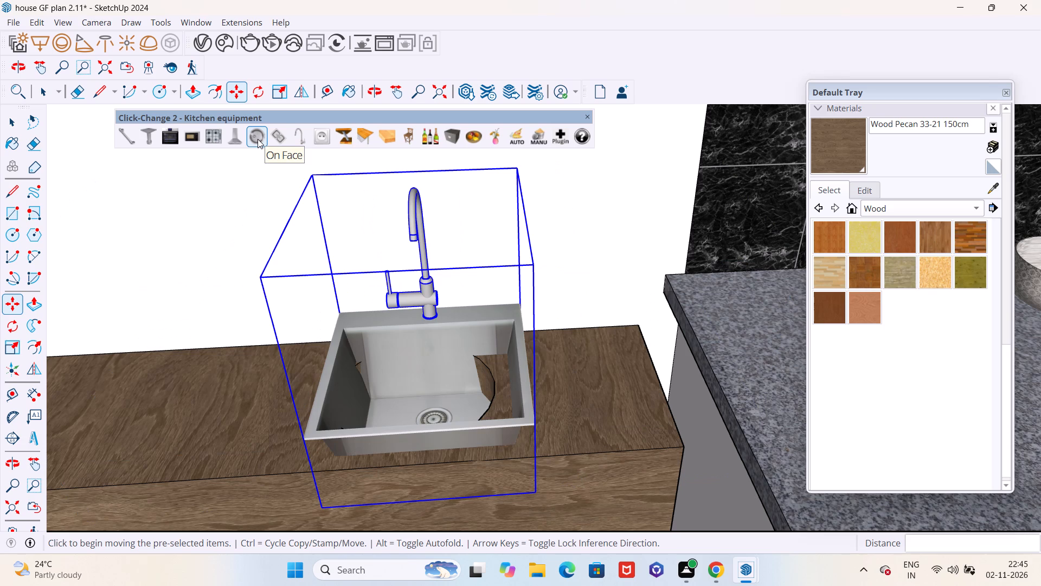
Switch the sink component to the round stainless-steel single-bowl model.
left_click(258, 139)
left_click(258, 139)
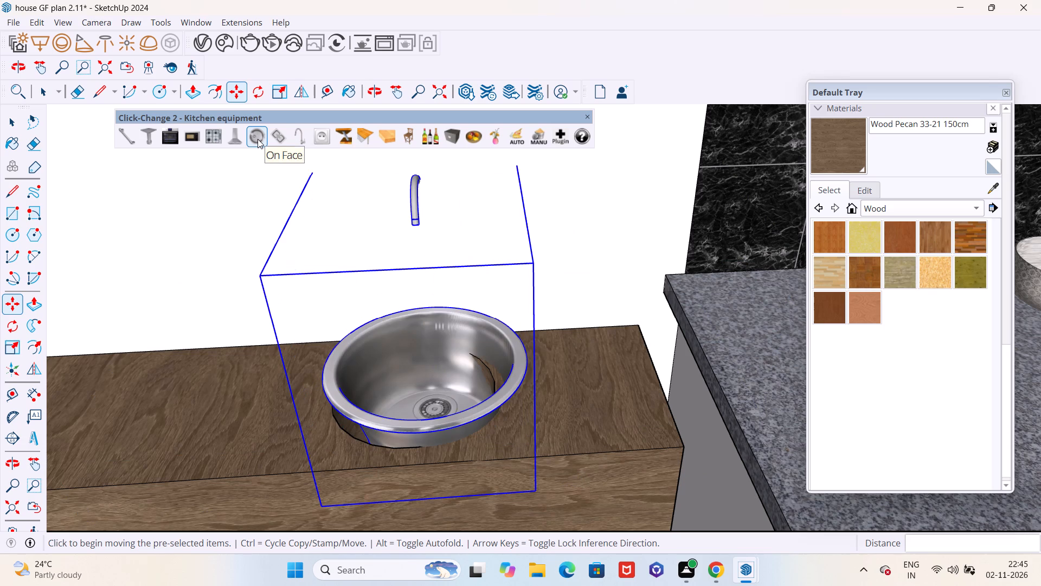
Shift the round sink about 3" across the cabinet top so its bowl sits over the round recess.
scroll(338, 320, "down", 5)
middle_click_drag(342, 347, 426, 337)
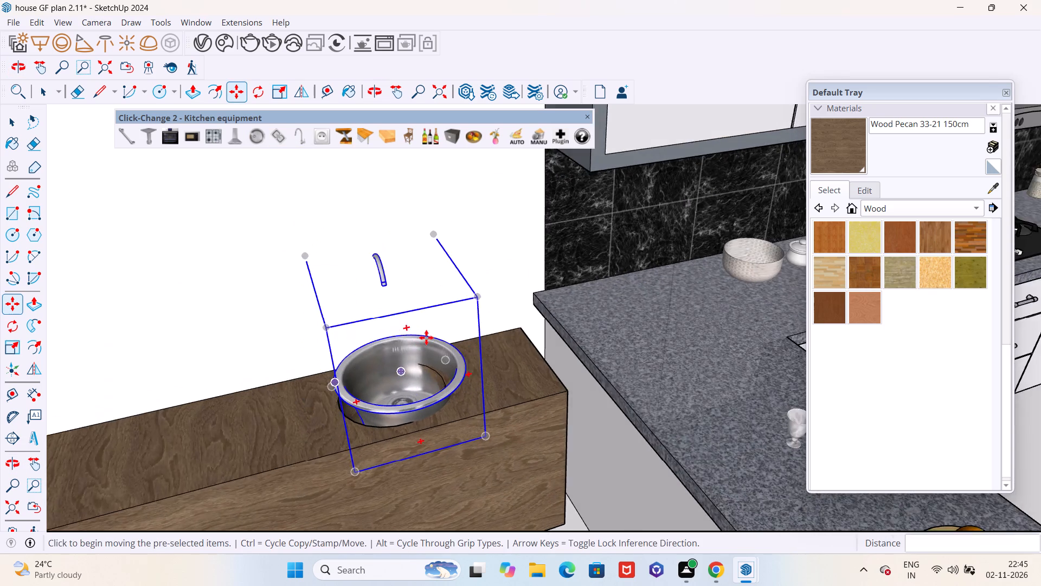
scroll(426, 337, "down", 5)
middle_click_drag(397, 388, 428, 394)
scroll(413, 399, "up", 5)
left_click(332, 423)
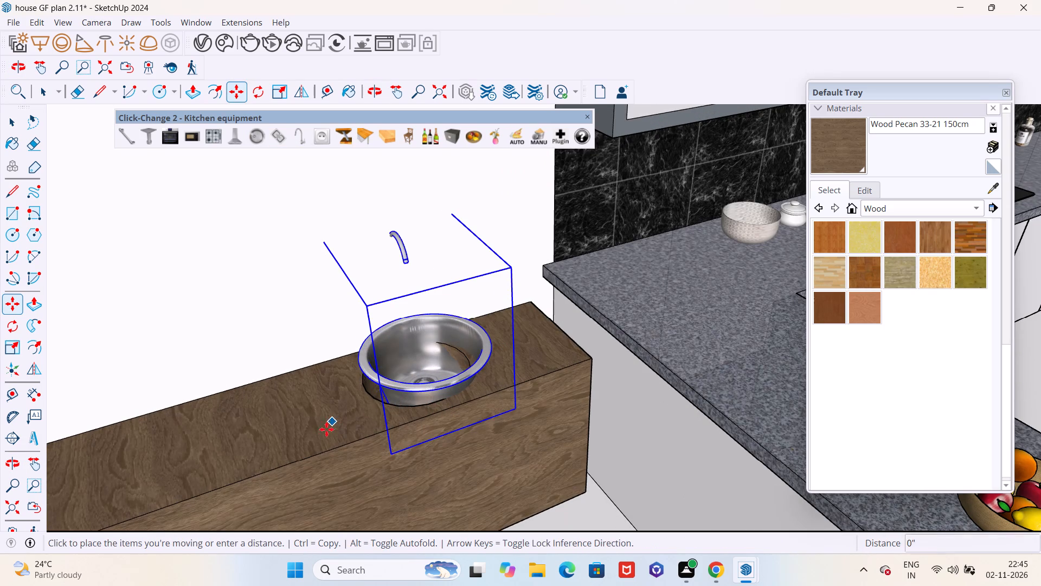
left_click(319, 438)
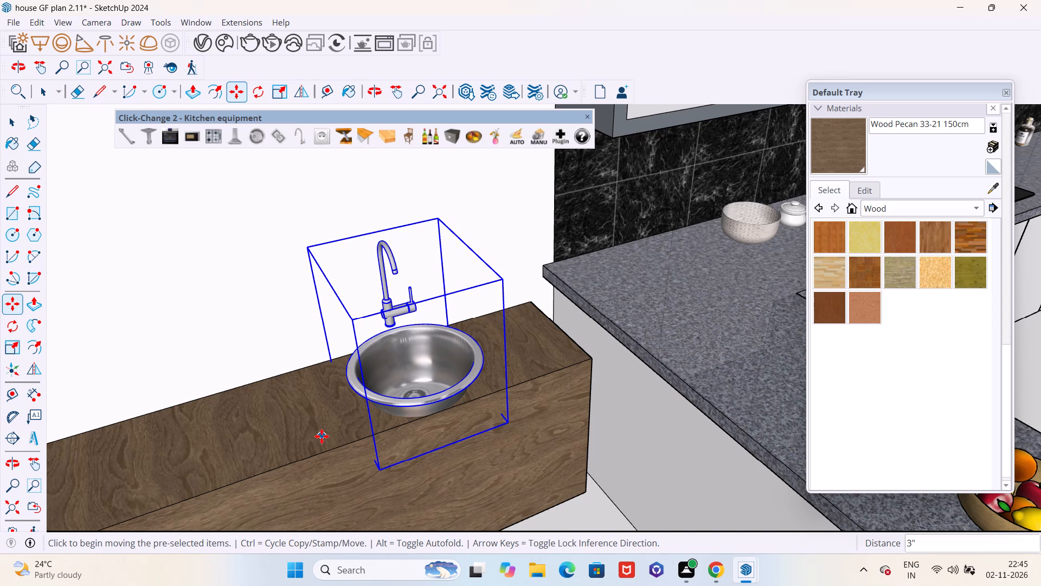
Move the round sink by its rim about 4" so the rim rests level with the cabinet top's front edge.
middle_click_drag(445, 438, 372, 392)
scroll(358, 356, "up", 7)
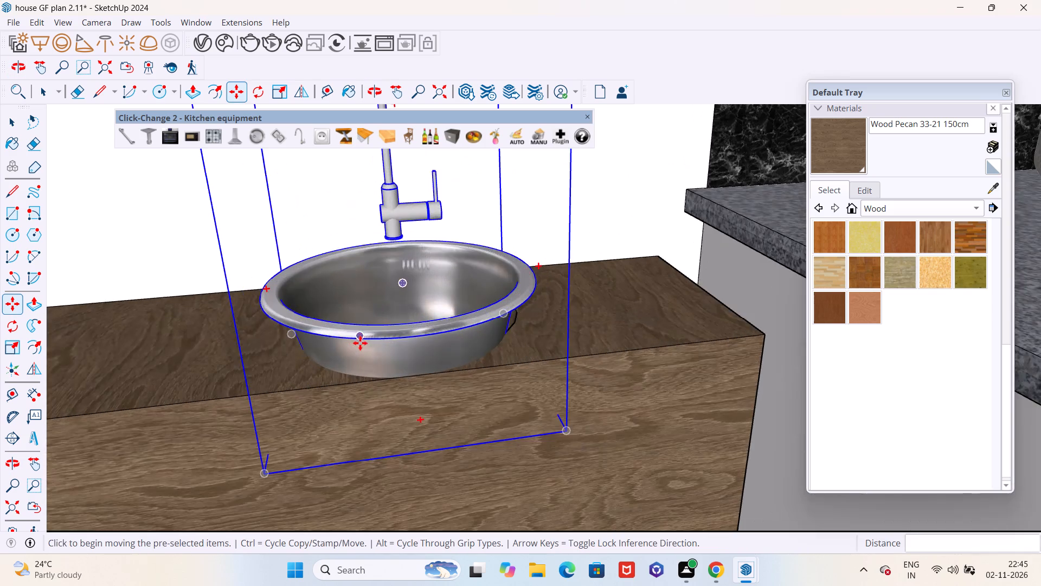
scroll(360, 343, "up", 11)
left_click(361, 326)
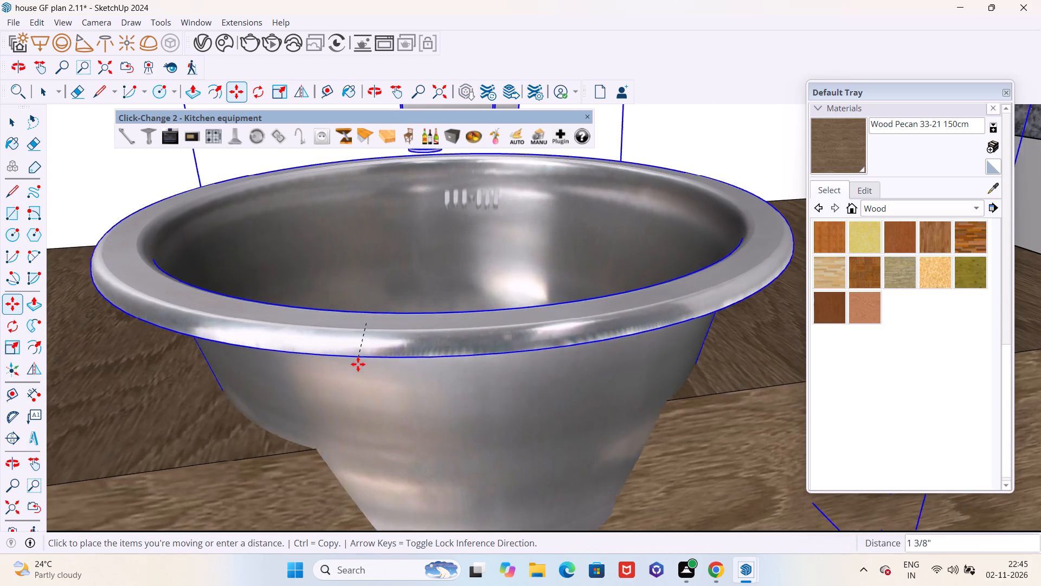
scroll(376, 331, "down", 11)
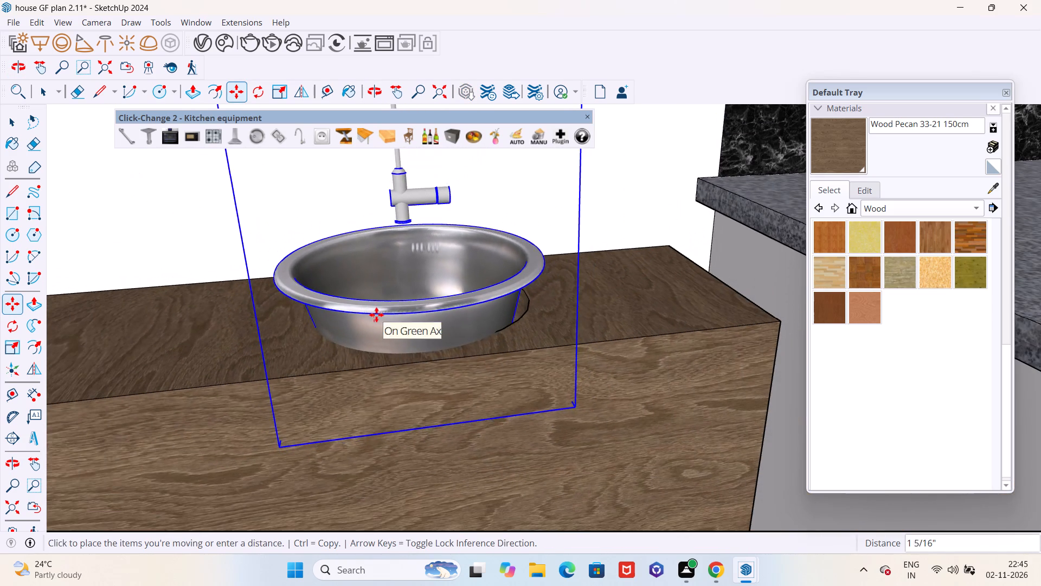
middle_click_drag(389, 308, 403, 223)
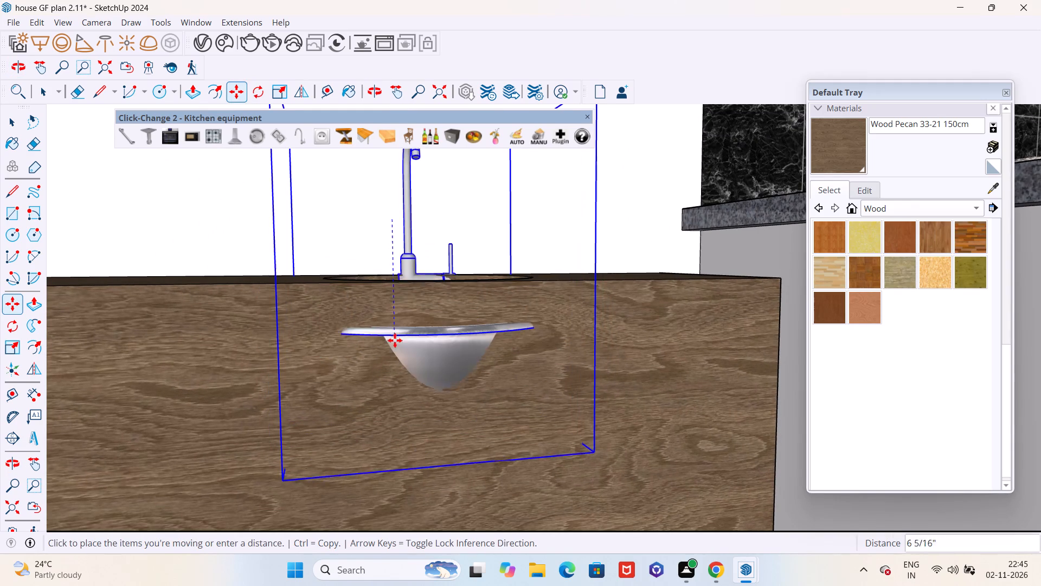
left_click(409, 283)
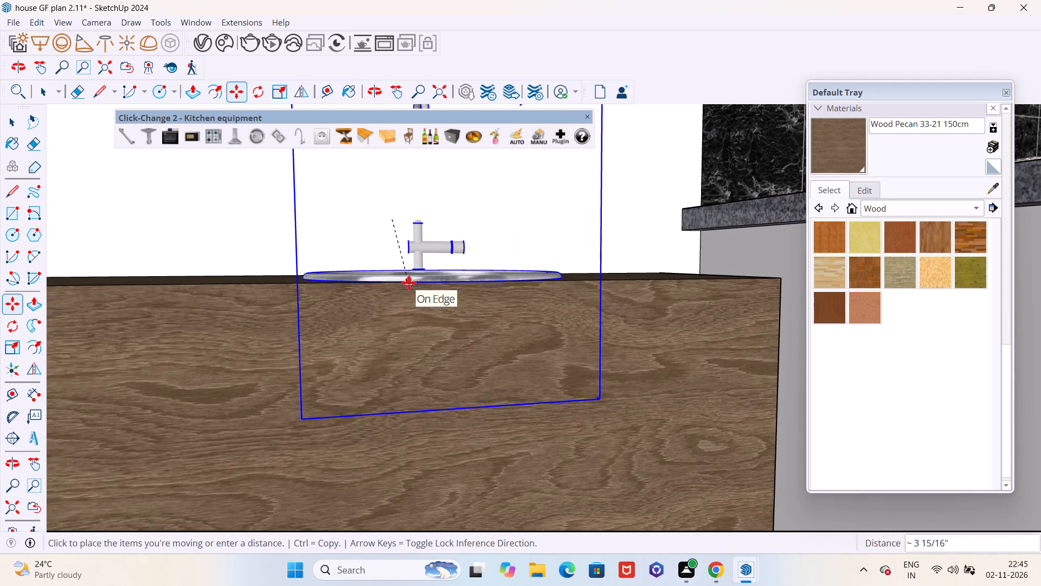
Scale the round sink down uniformly to about 0.86 so it fits the round recess.
scroll(414, 281, "down", 6)
middle_click_drag(442, 286, 382, 509)
scroll(478, 376, "down", 4)
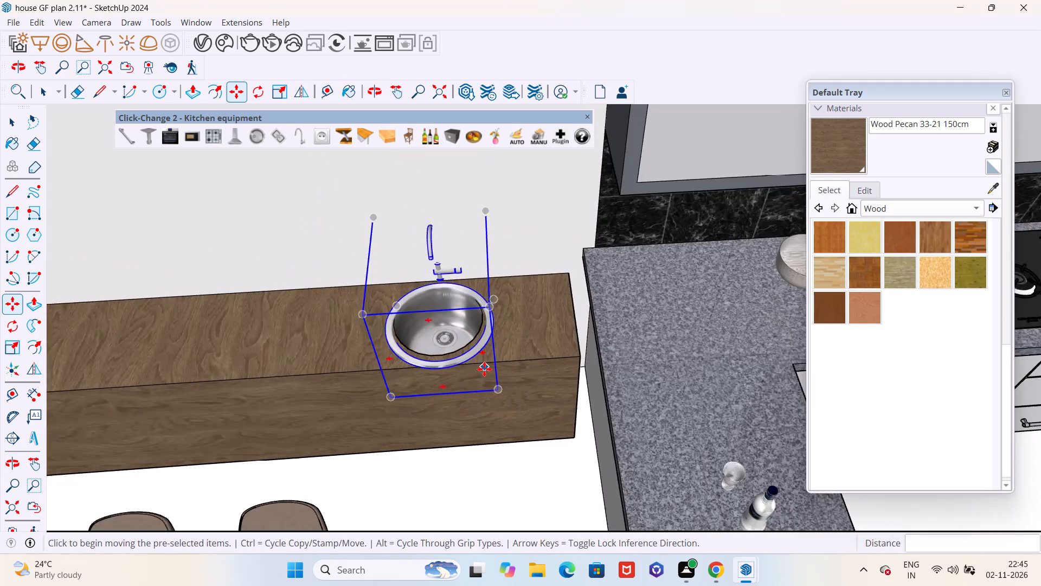
middle_click_drag(484, 369, 298, 360)
scroll(484, 331, "up", 4)
scroll(492, 330, "down", 6)
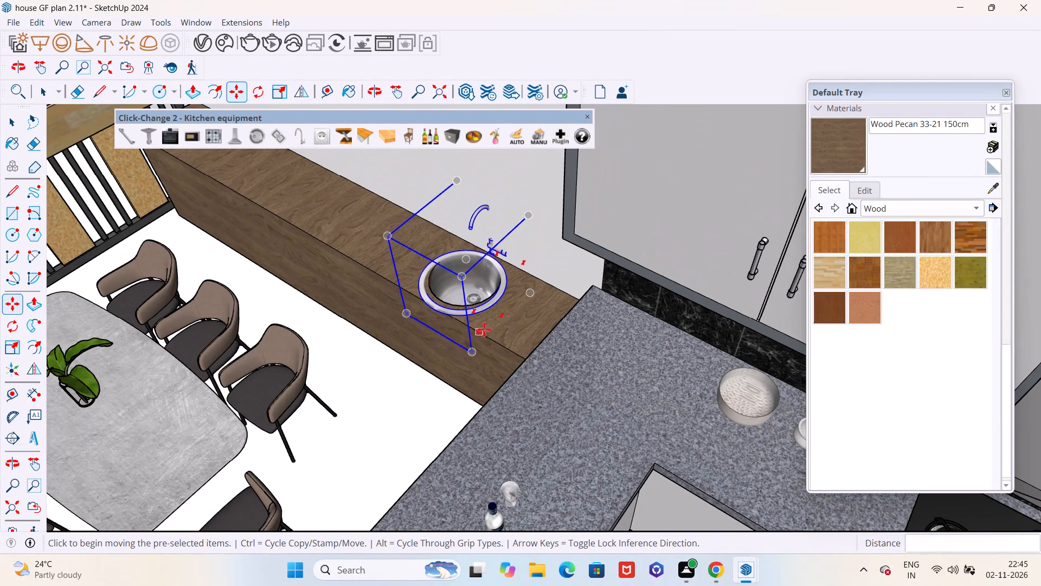
key("s")
middle_click_drag(404, 373, 605, 353)
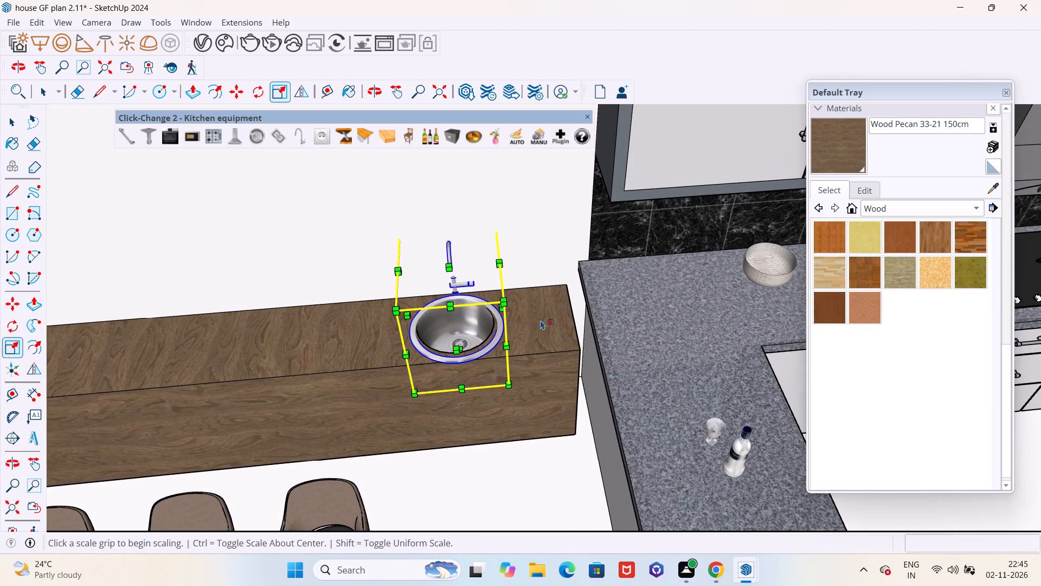
left_click_drag(507, 303, 491, 314)
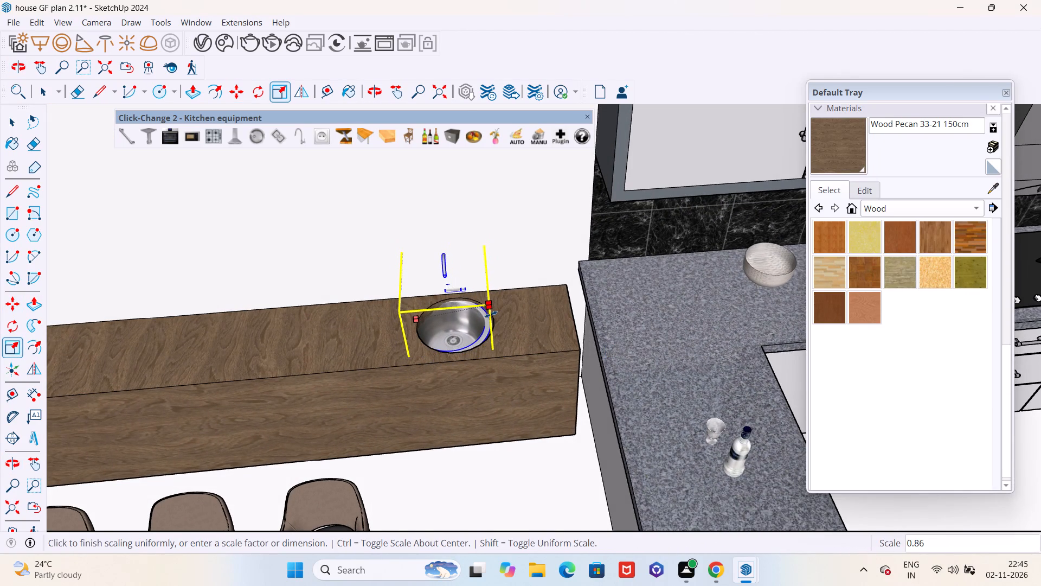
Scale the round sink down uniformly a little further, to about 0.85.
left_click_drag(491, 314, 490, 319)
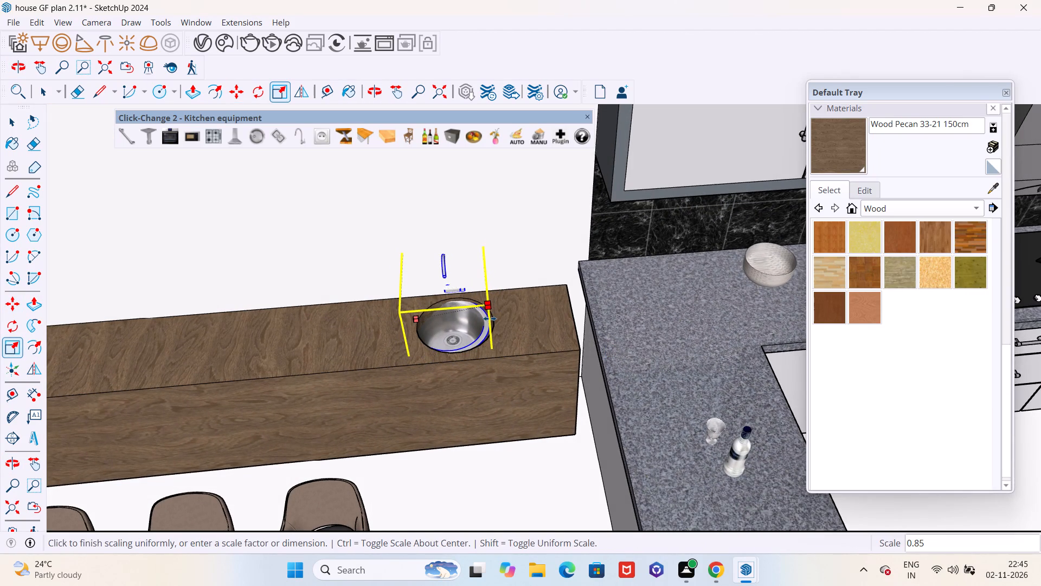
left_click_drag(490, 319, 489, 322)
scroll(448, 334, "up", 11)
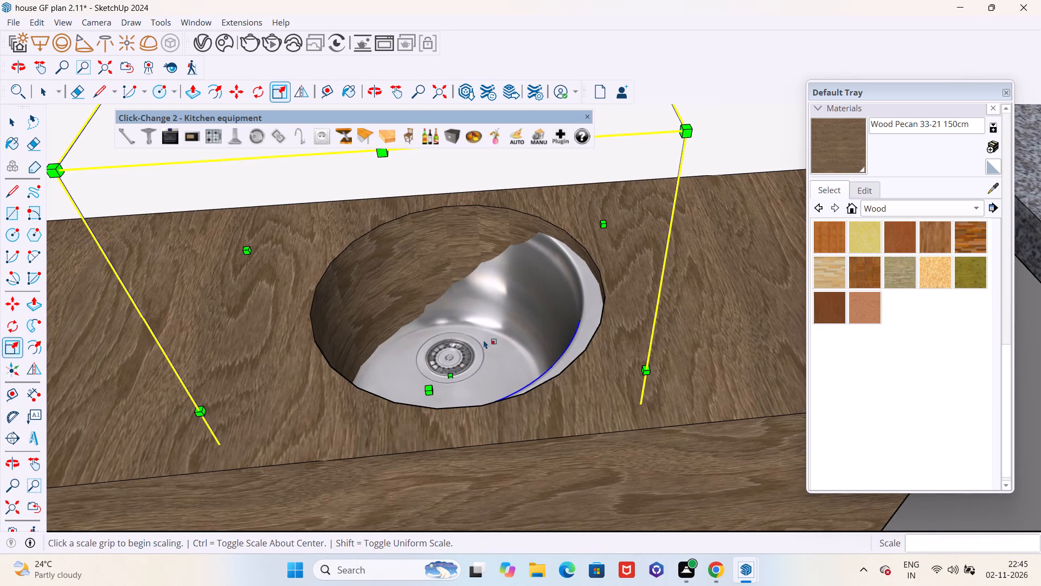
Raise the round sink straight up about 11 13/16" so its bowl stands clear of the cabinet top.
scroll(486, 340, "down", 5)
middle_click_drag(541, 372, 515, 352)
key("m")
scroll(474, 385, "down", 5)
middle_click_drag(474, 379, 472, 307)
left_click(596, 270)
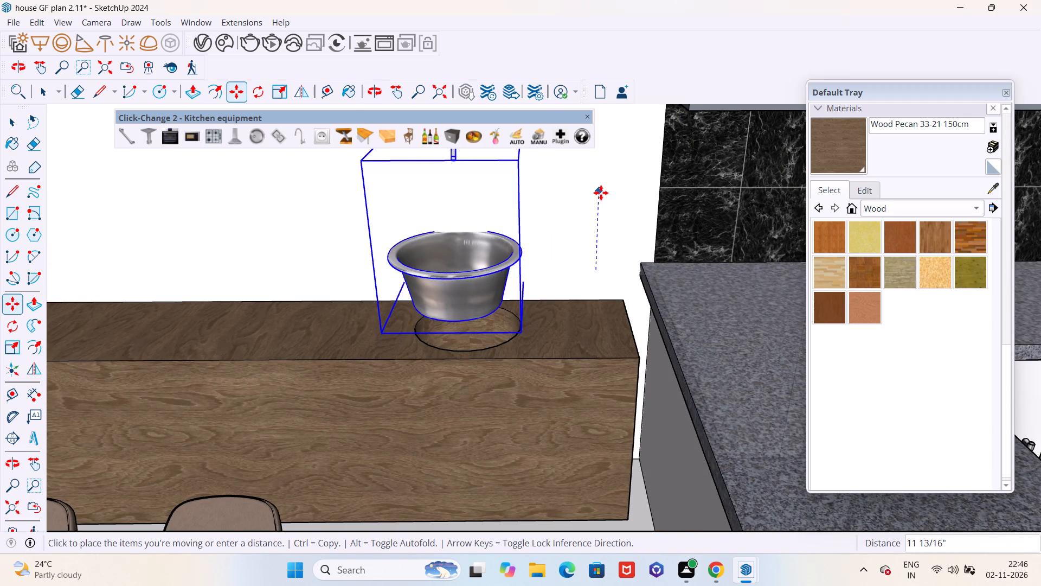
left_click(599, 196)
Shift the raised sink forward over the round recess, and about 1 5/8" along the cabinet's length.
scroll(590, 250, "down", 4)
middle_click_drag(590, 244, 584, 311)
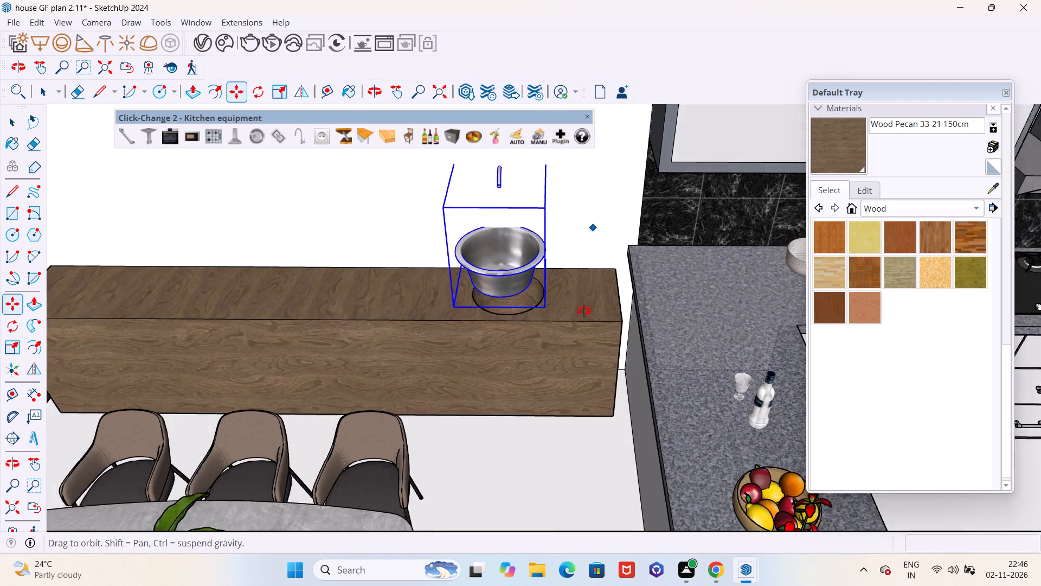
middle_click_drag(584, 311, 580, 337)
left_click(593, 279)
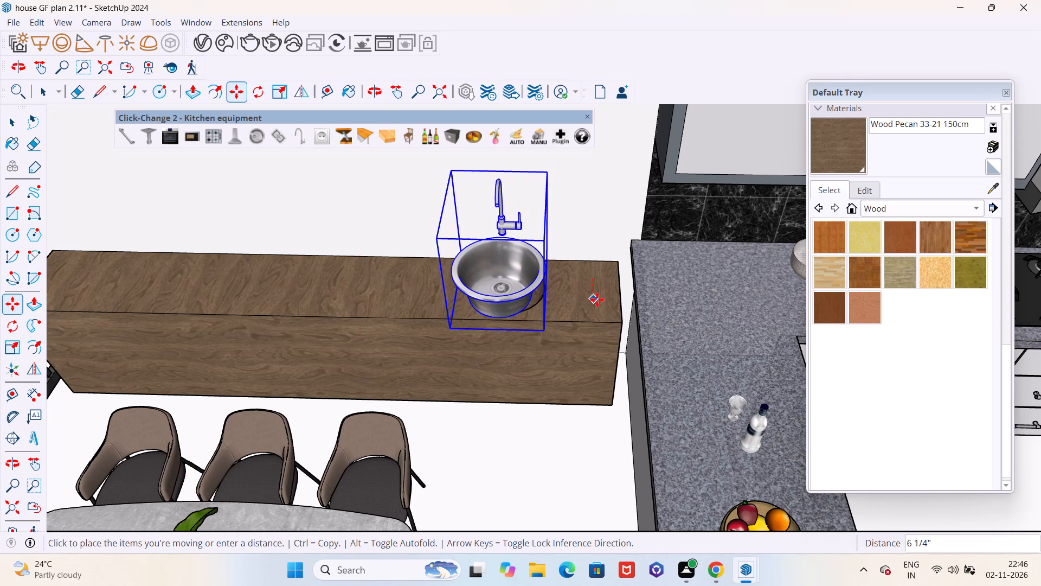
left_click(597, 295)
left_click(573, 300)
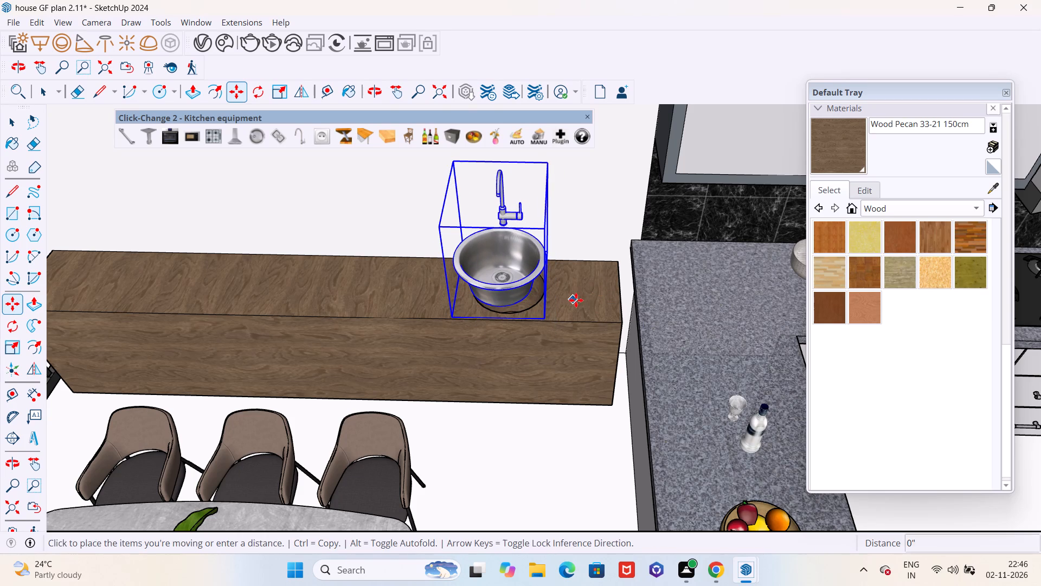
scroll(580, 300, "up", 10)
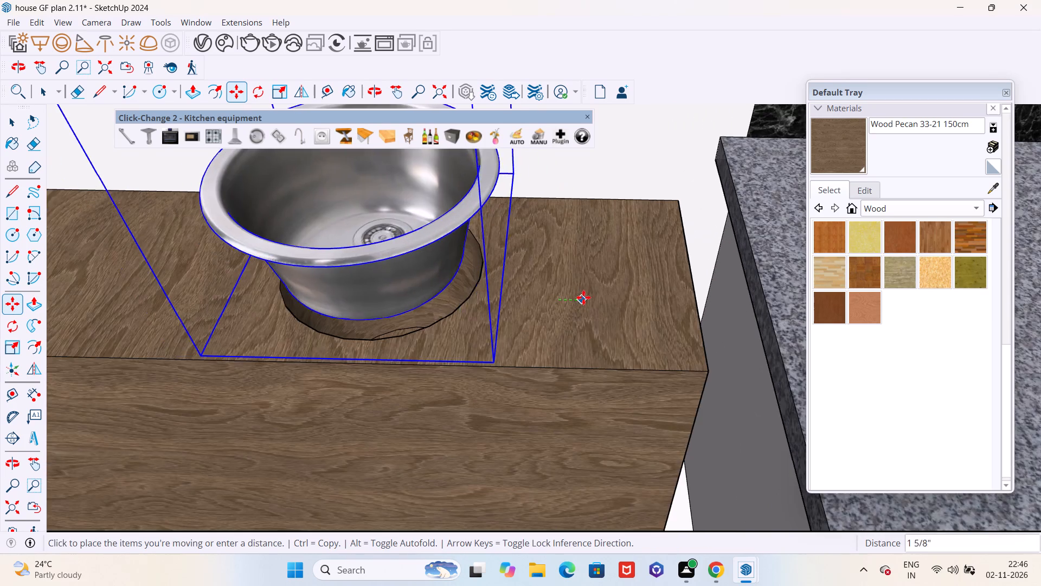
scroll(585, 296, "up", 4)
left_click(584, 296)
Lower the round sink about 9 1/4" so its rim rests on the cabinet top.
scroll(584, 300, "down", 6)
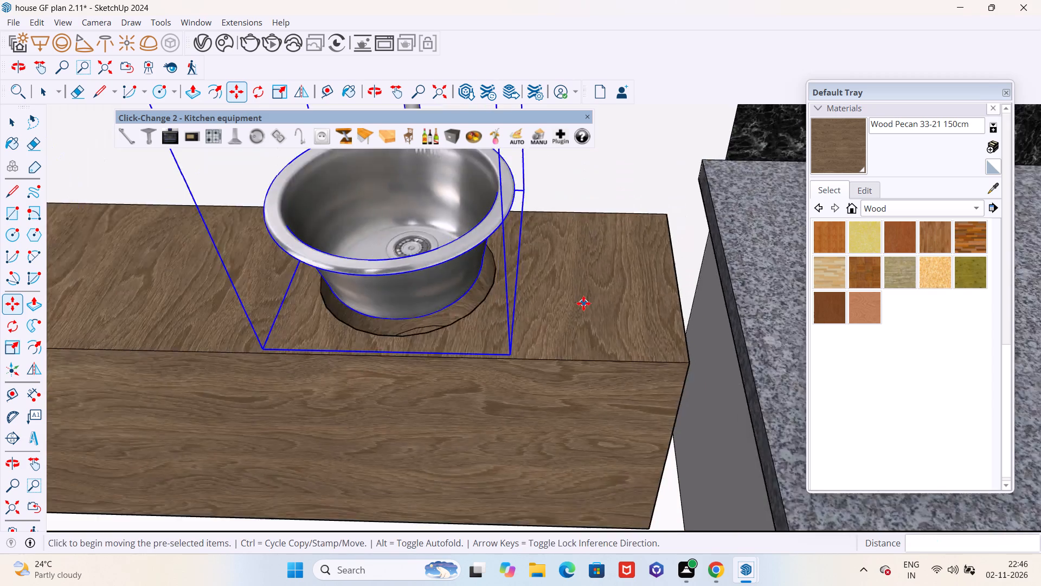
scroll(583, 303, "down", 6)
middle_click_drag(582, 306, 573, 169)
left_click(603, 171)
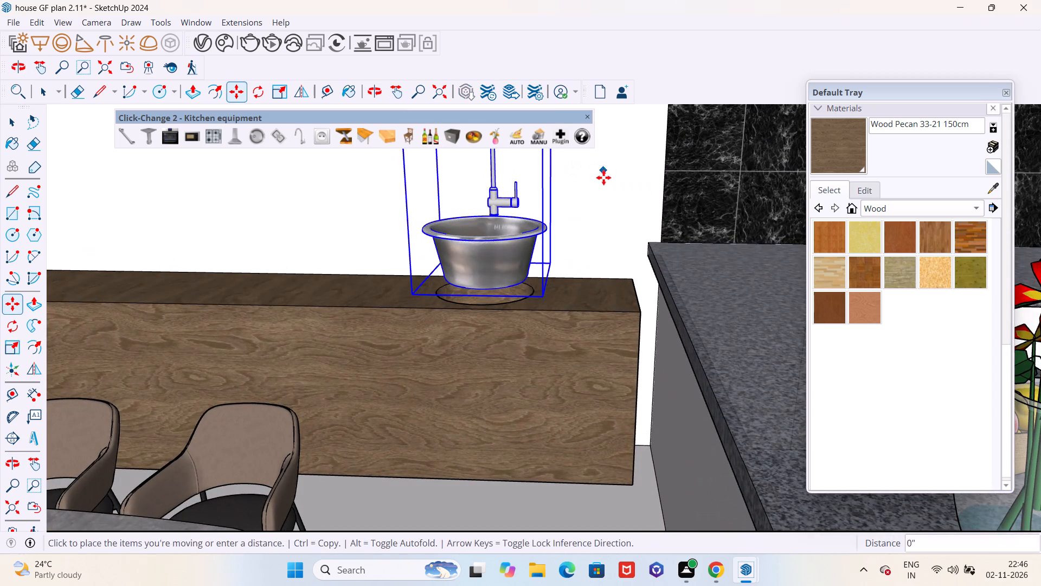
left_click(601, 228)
Pull the wood cabinet's front face outward about 1 11/16" to give the sink rim more room.
scroll(602, 213, "down", 4)
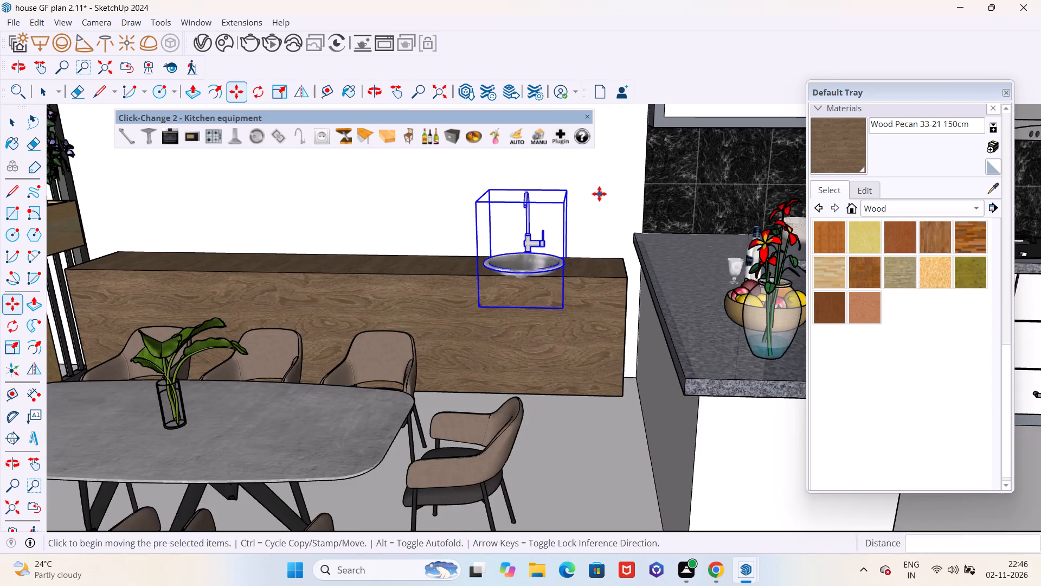
middle_click_drag(597, 201, 569, 426)
scroll(563, 414, "down", 3)
scroll(577, 281, "up", 7)
scroll(581, 278, "down", 1)
scroll(581, 278, "up", 3)
scroll(581, 278, "down", 1)
scroll(581, 278, "up", 1)
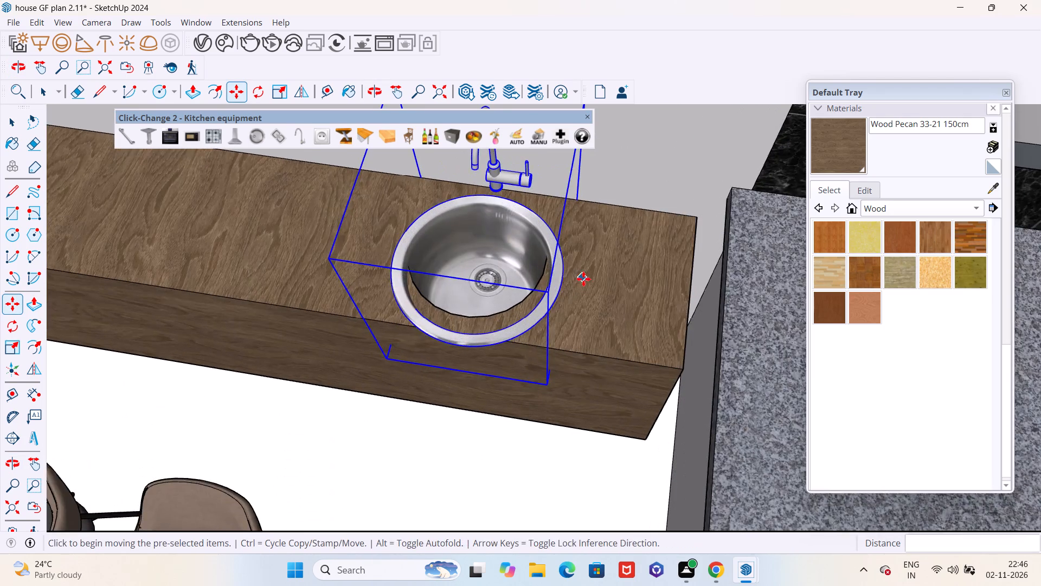
scroll(583, 291, "down", 3)
middle_click_drag(571, 341, 557, 323)
key("p")
left_click(586, 380)
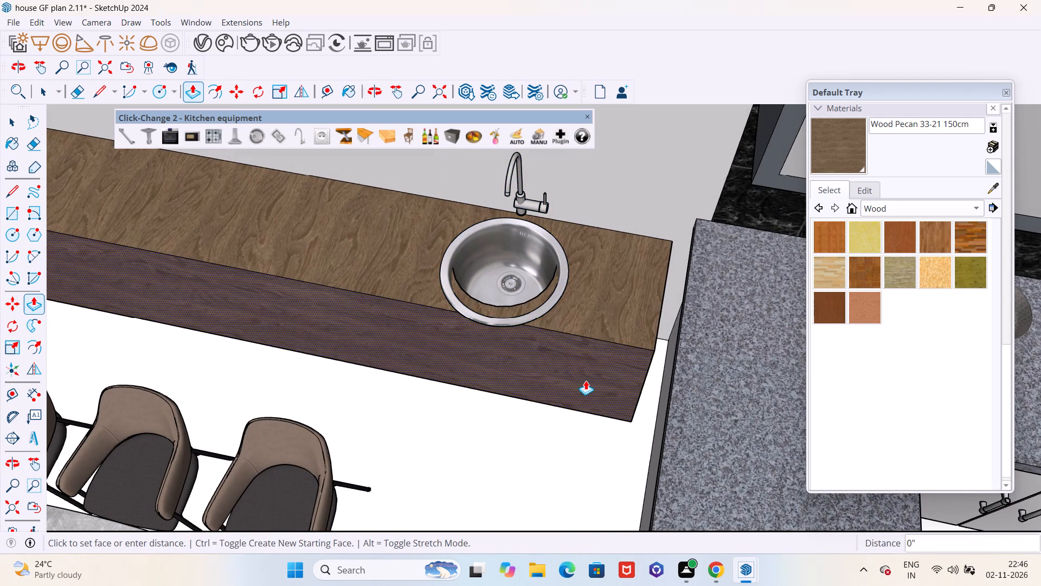
left_click(583, 391)
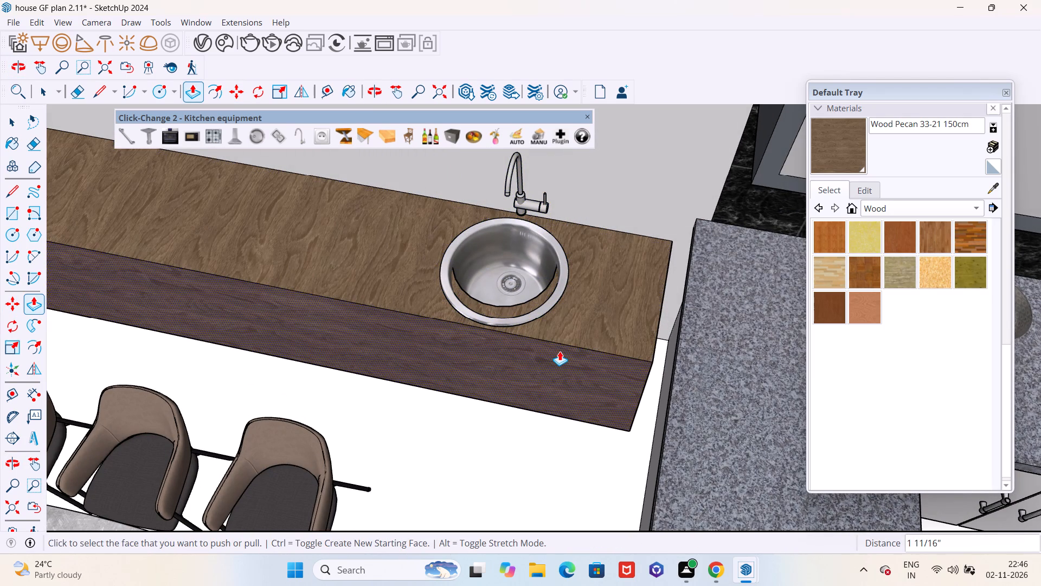
key("space")
Examine how the round sink's bowl and rim sit against the recess walls in the cabinet top.
scroll(546, 370, "down", 3)
middle_click_drag(545, 372, 564, 348)
scroll(574, 329, "up", 5)
scroll(520, 315, "up", 4)
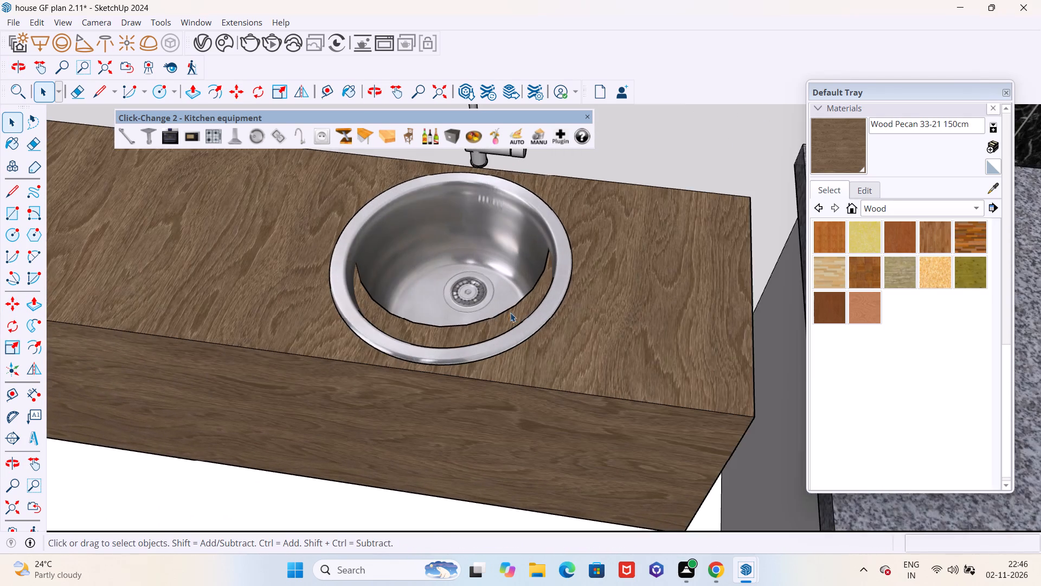
middle_click_drag(474, 314, 751, 343)
middle_click_drag(545, 373, 637, 362)
scroll(600, 328, "up", 4)
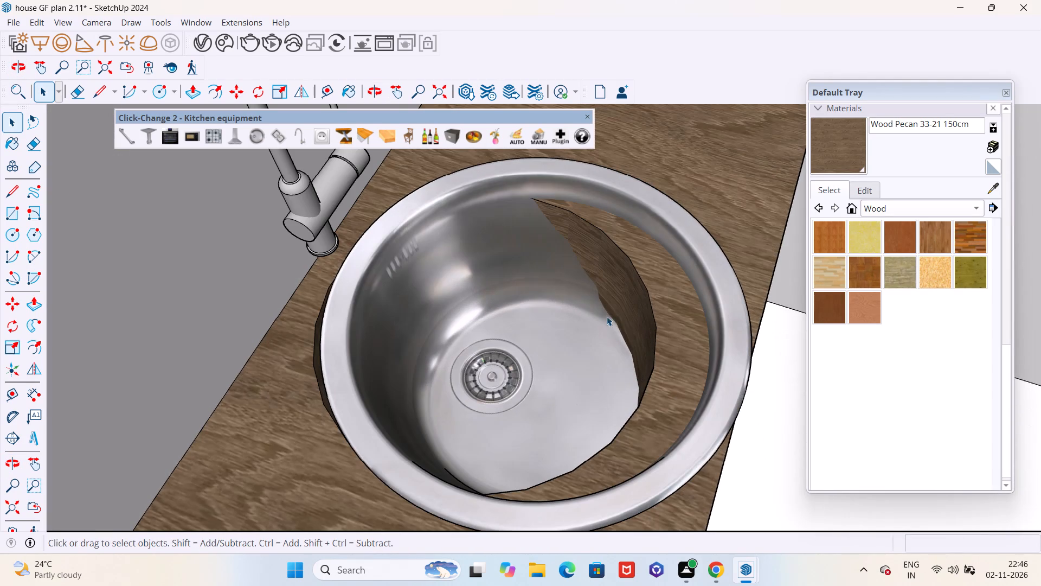
key("p")
key("space")
key("p")
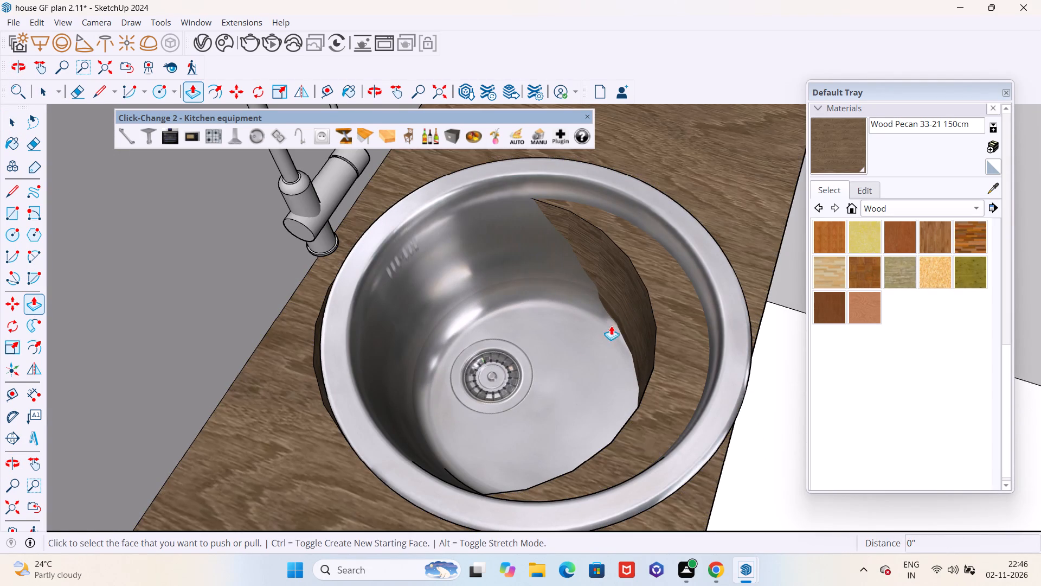
scroll(515, 388, "down", 13)
middle_click_drag(493, 422, 262, 346)
key("space")
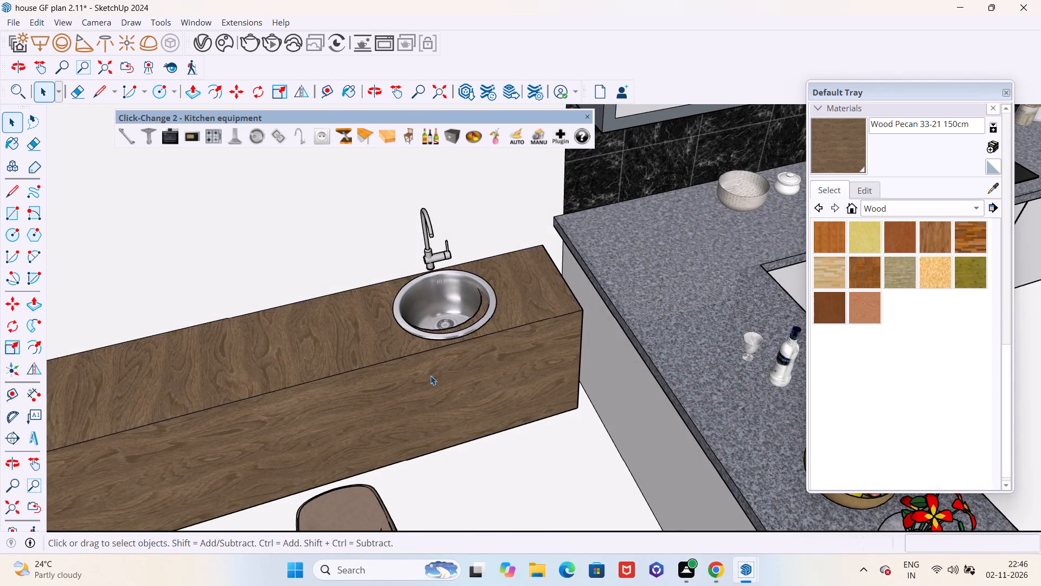
Delete the round steel sink and faucet from the cabinet top.
scroll(482, 353, "up", 4)
left_click(471, 322)
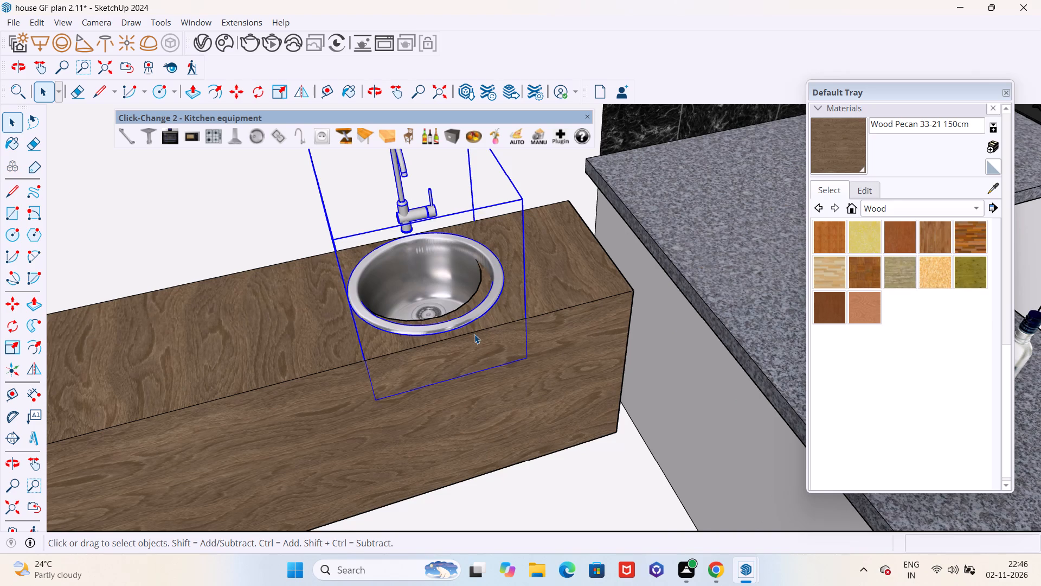
key("Delete")
Push/pull the recess floor up about 1' 2 11/16" until it is flush with the cabinet top.
middle_click_drag(454, 328, 453, 364)
middle_click_drag(442, 307, 447, 340)
key("p")
scroll(425, 330, "down", 1)
scroll(425, 330, "up", 2)
left_click(425, 330)
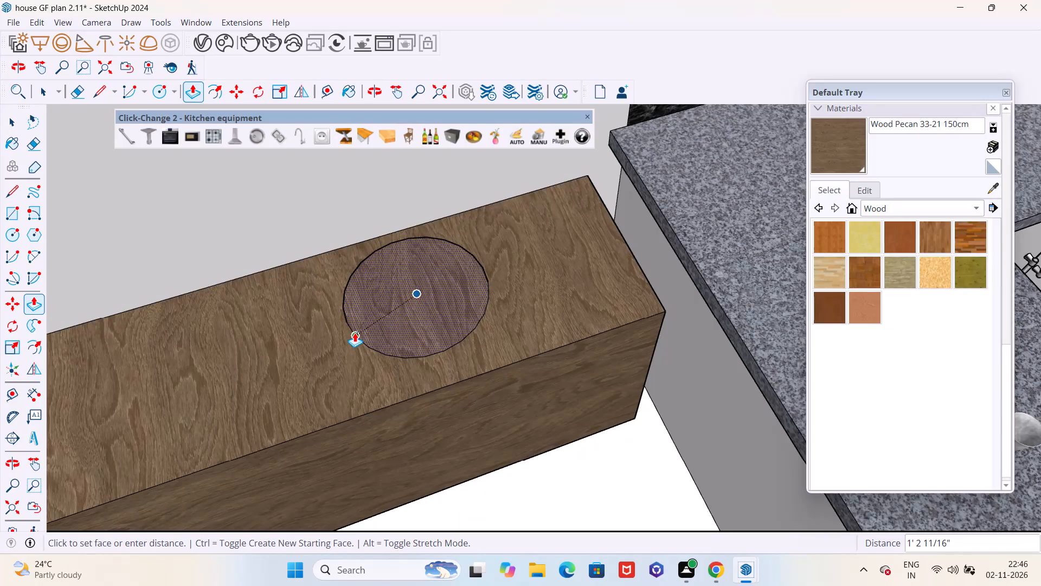
left_click(354, 334)
Erase the leftover circle outline from the cabinet top.
scroll(425, 366, "down", 3)
middle_click_drag(427, 370, 356, 362)
key("space")
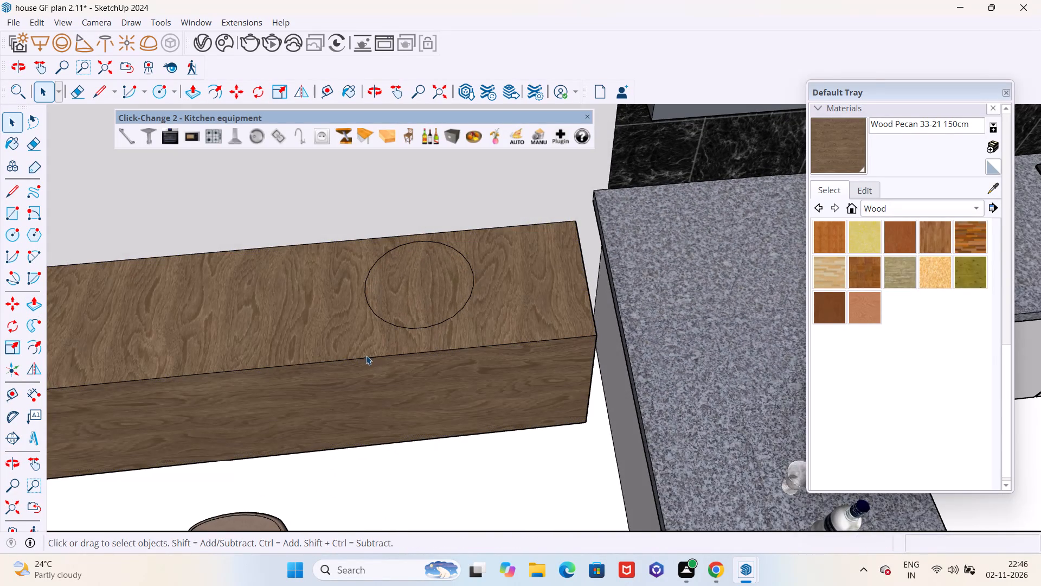
key("e")
left_click_drag(395, 319, 379, 334)
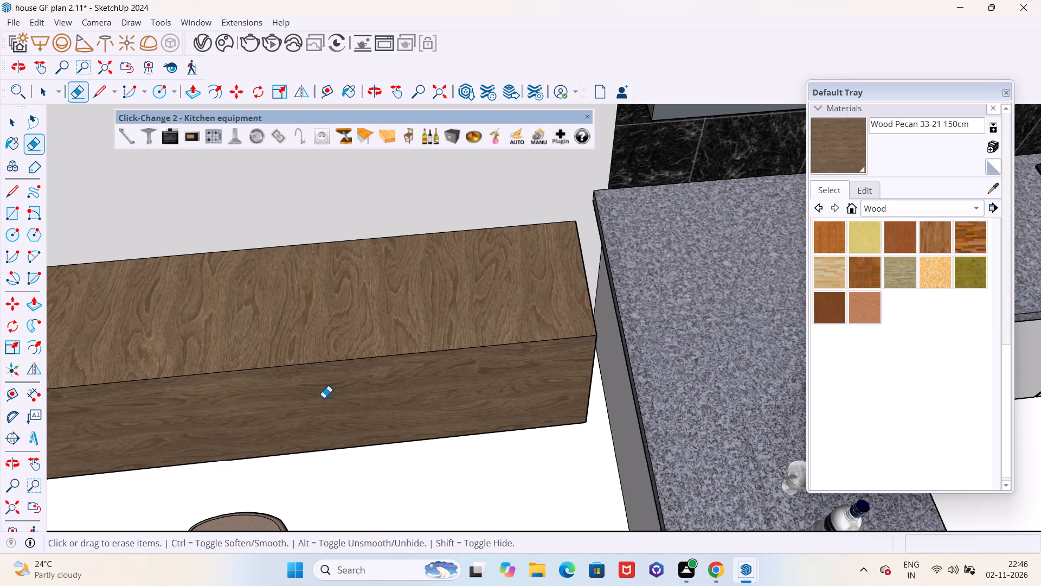
Draw a circle of about 5 15/16" radius on the cabinet top, toward the kitchen counter end.
scroll(297, 470, "down", 4)
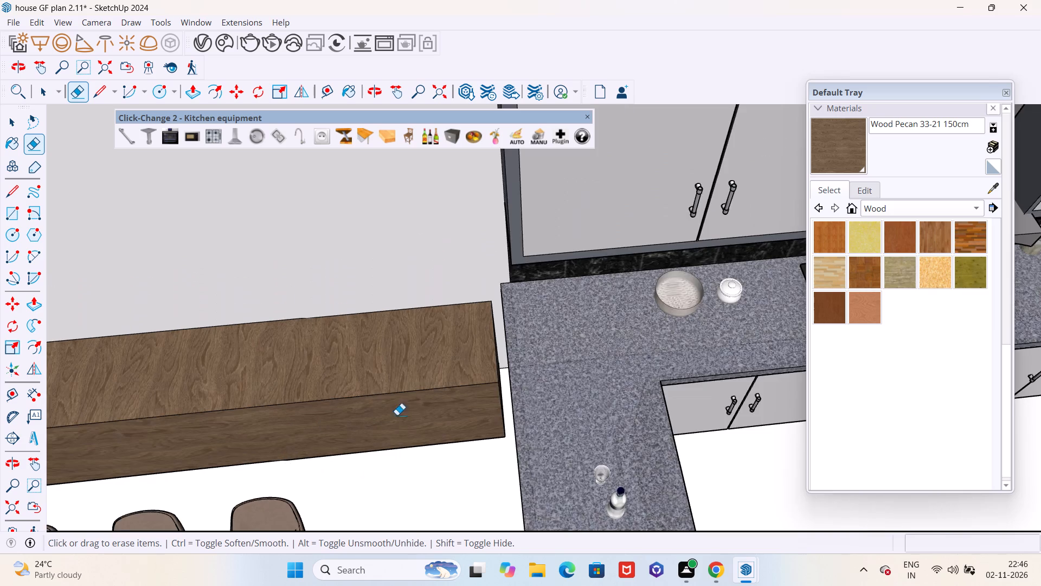
scroll(390, 356, "up", 4)
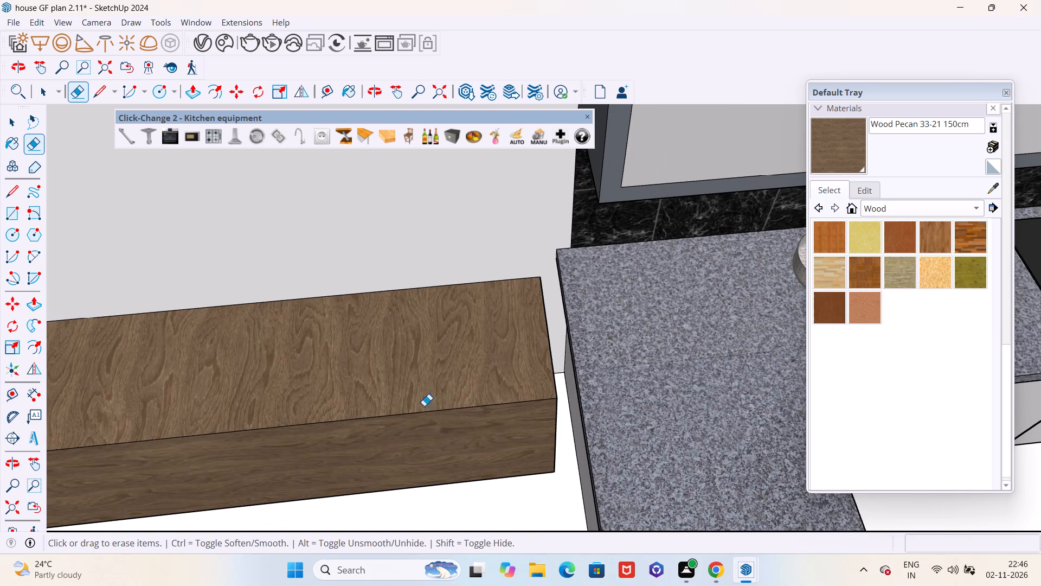
scroll(427, 412, "down", 8)
middle_click_drag(395, 412, 390, 393)
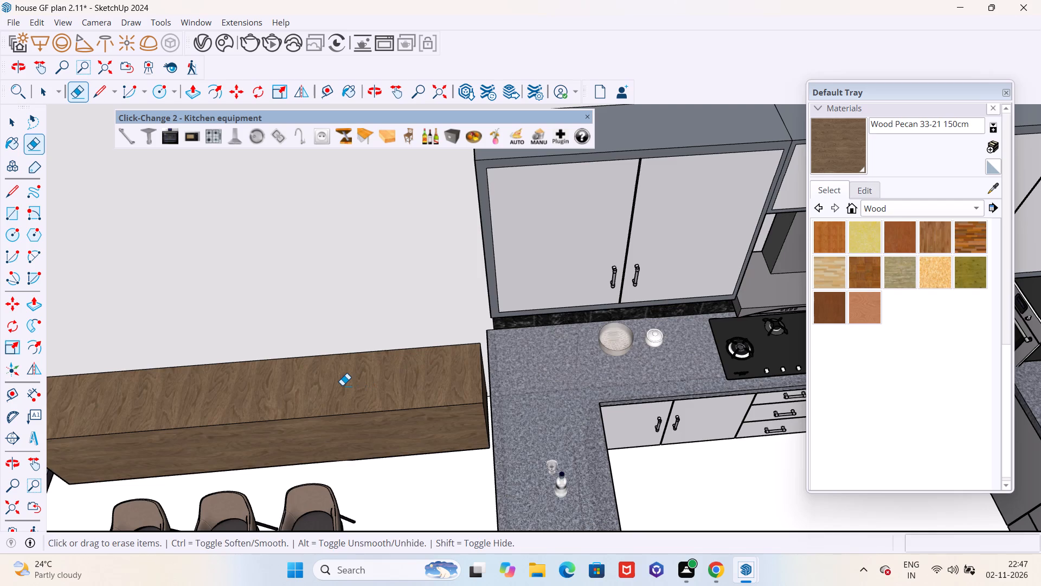
key("c")
scroll(338, 388, "up", 4)
scroll(387, 403, "up", 8)
left_click(394, 398)
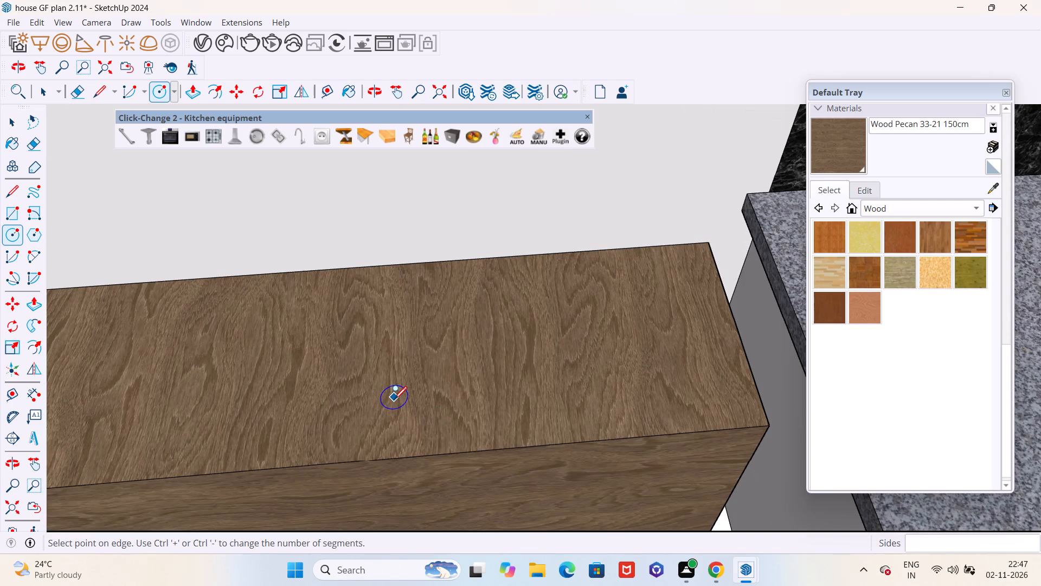
key("Escape")
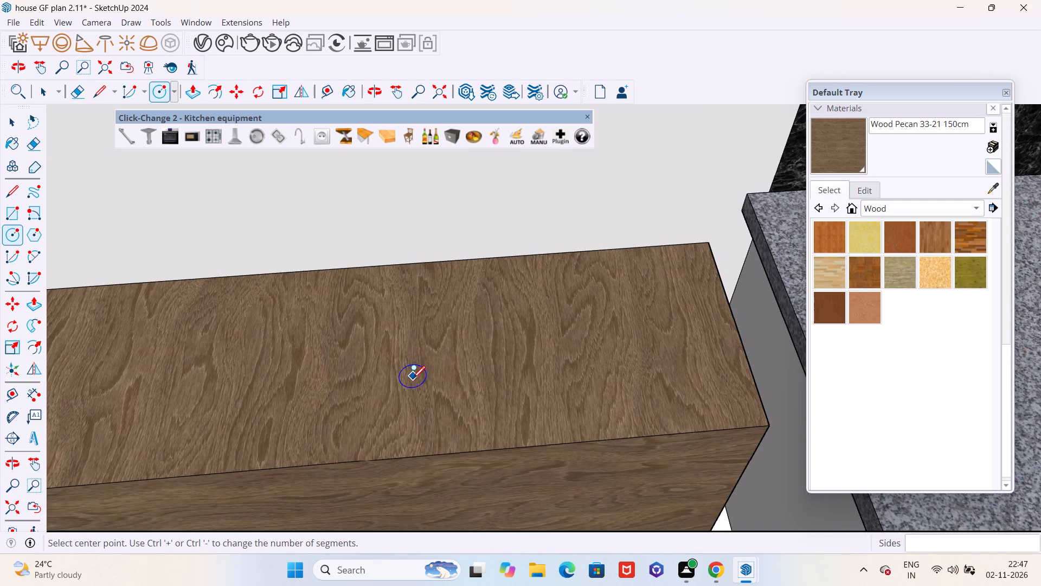
left_click(413, 378)
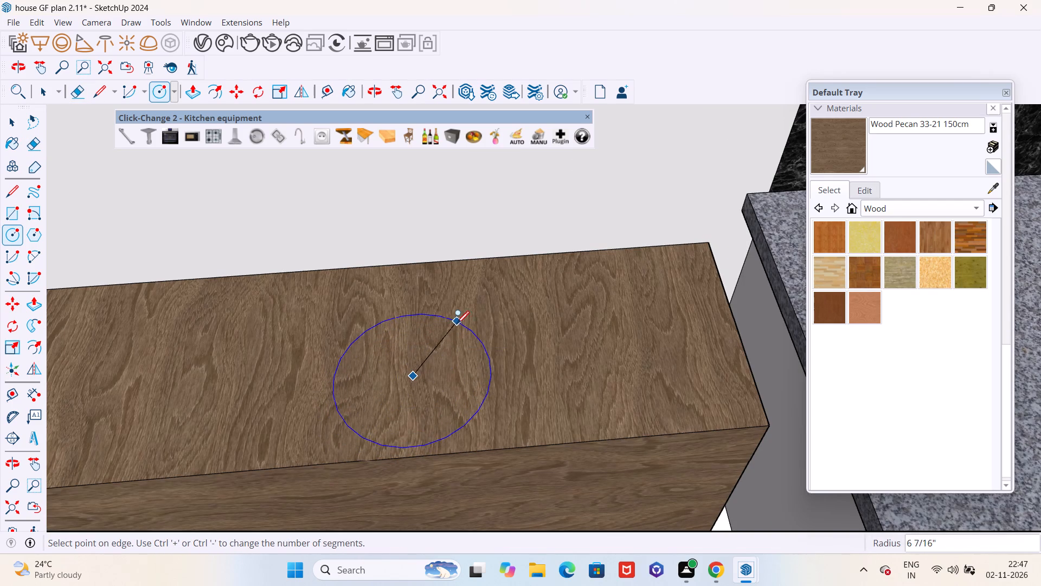
left_click(422, 319)
Push the circle down about 5 3/8" into the cabinet top, and its floor about 3 1/16" deeper.
scroll(518, 302, "down", 6)
middle_click_drag(516, 336, 474, 332)
key("space")
type("p")
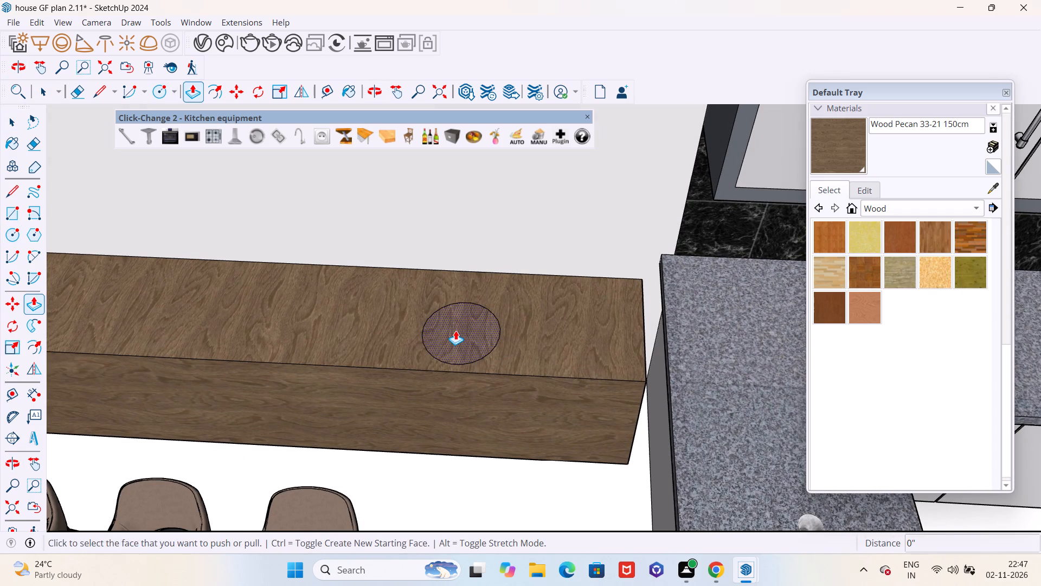
left_click(455, 330)
left_click(462, 351)
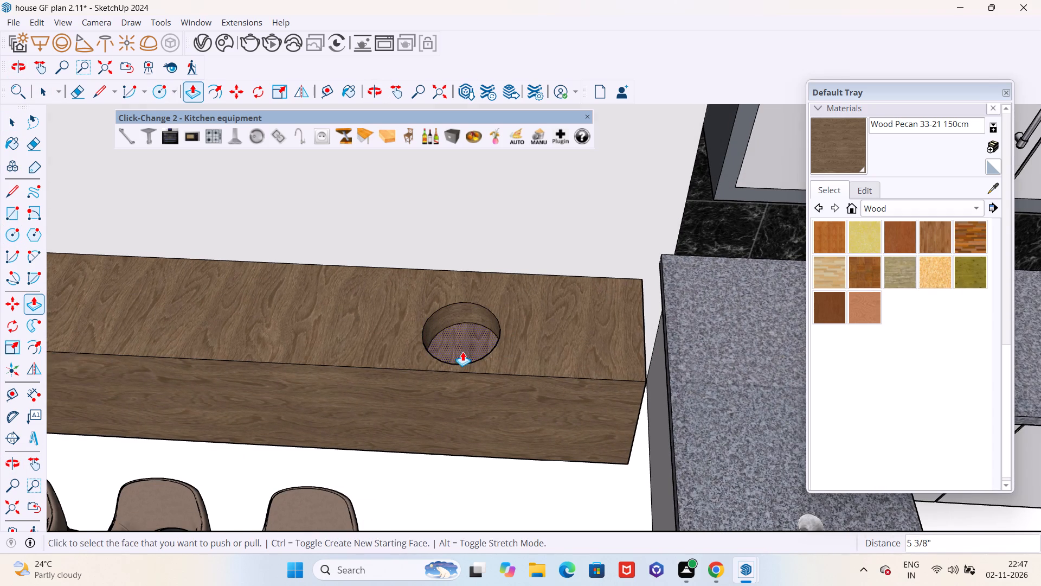
middle_click_drag(464, 352, 474, 273)
left_click(458, 343)
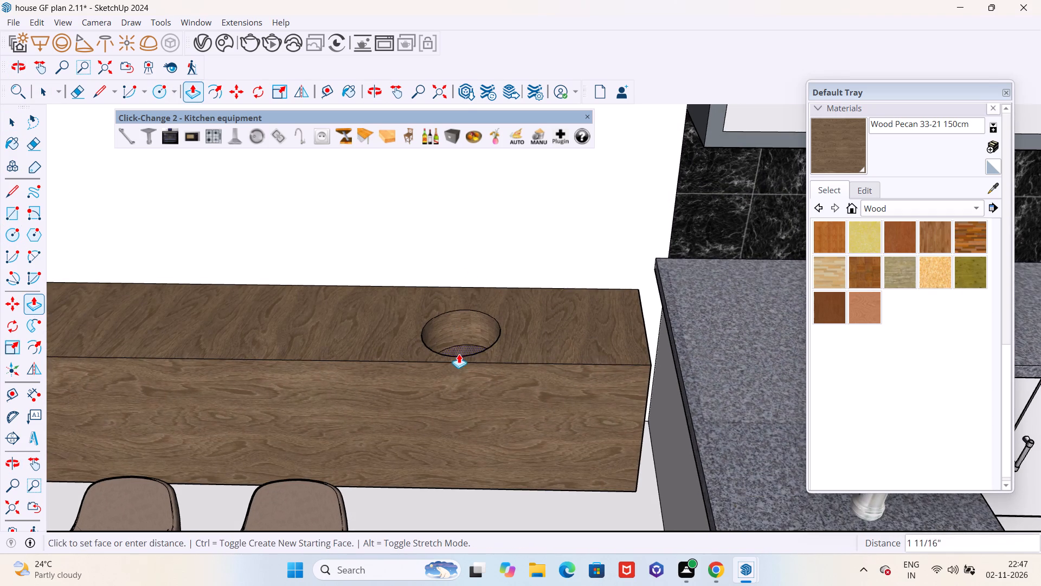
left_click(460, 358)
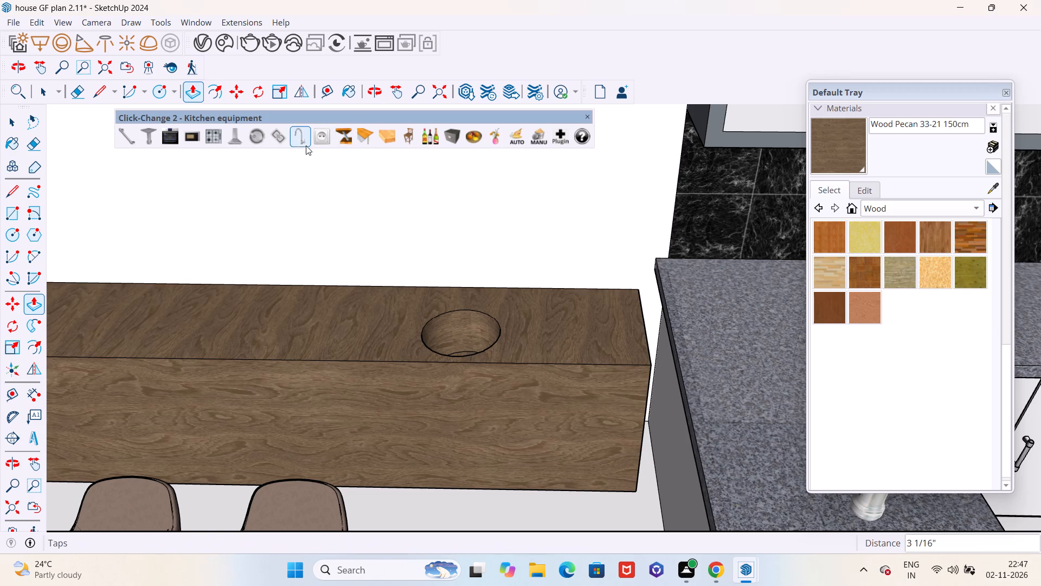
Insert a Sink for Furniture 60cm component with faucet and place it on open ground outside the kitchen wall.
left_click(263, 135)
scroll(340, 282, "down", 5)
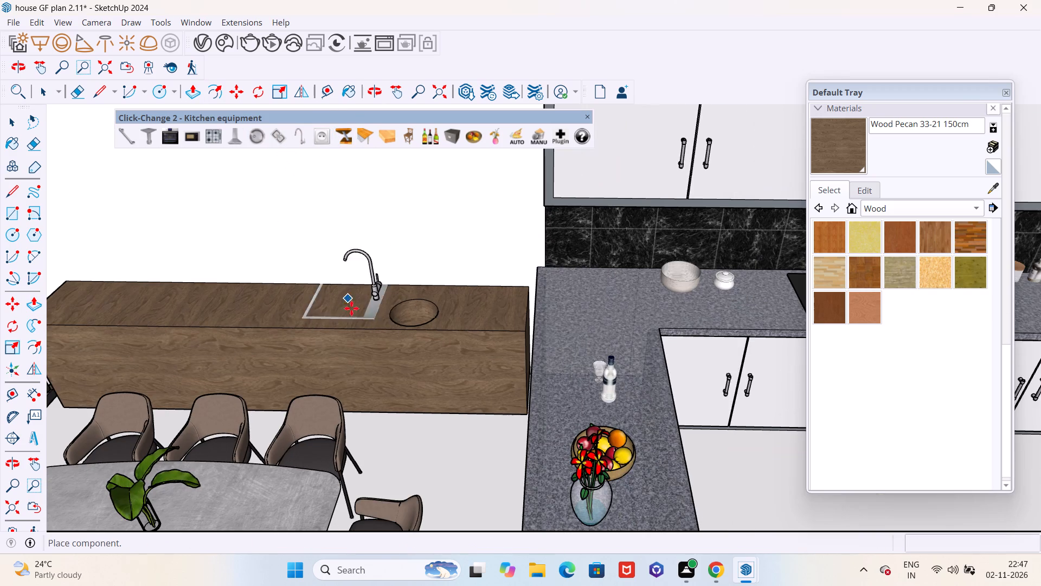
scroll(407, 445, "down", 6)
scroll(395, 387, "up", 3)
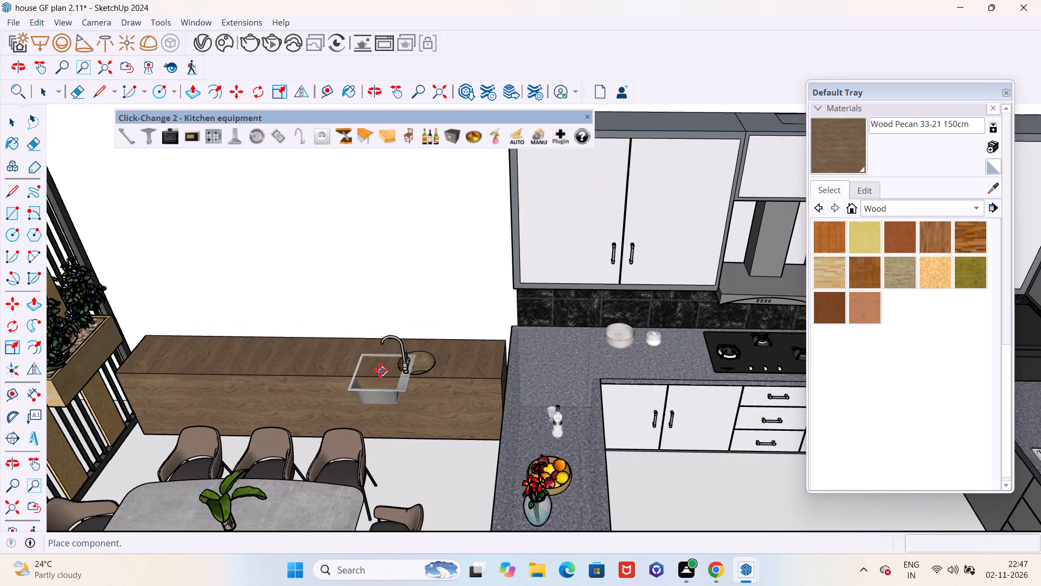
scroll(352, 362, "down", 10)
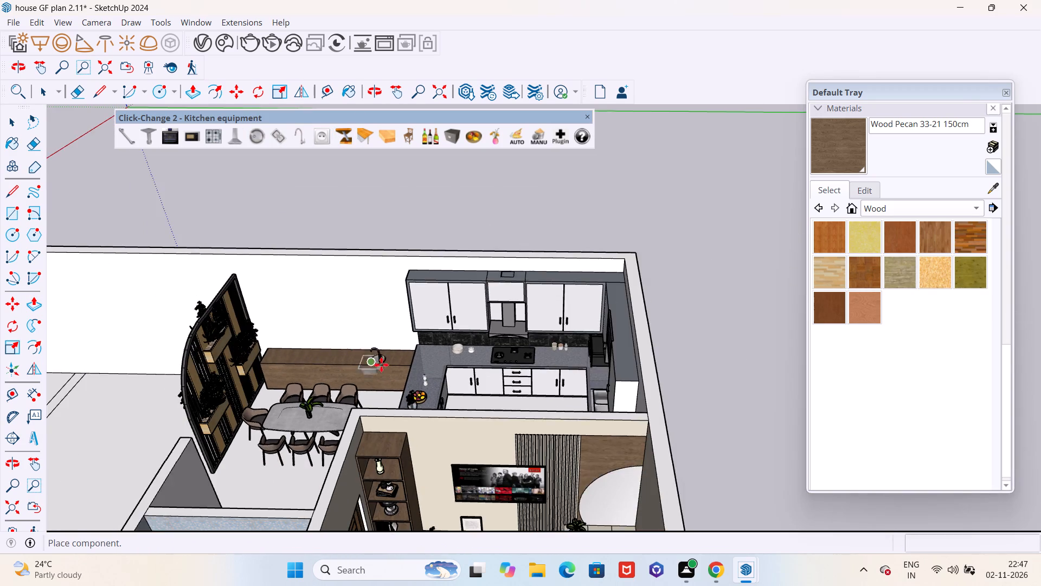
scroll(428, 385, "down", 1)
middle_click_drag(430, 385, 447, 466)
scroll(310, 410, "down", 6)
left_click(580, 417)
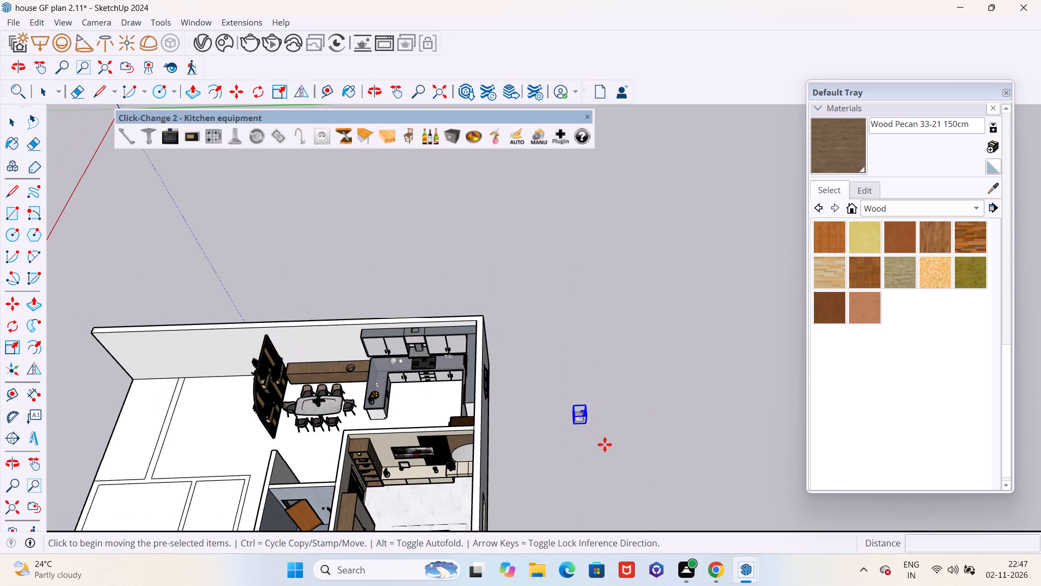
Rotate the newly placed sink in the ground plane.
scroll(605, 444, "up", 15)
key("q")
left_click(604, 390)
left_click(633, 388)
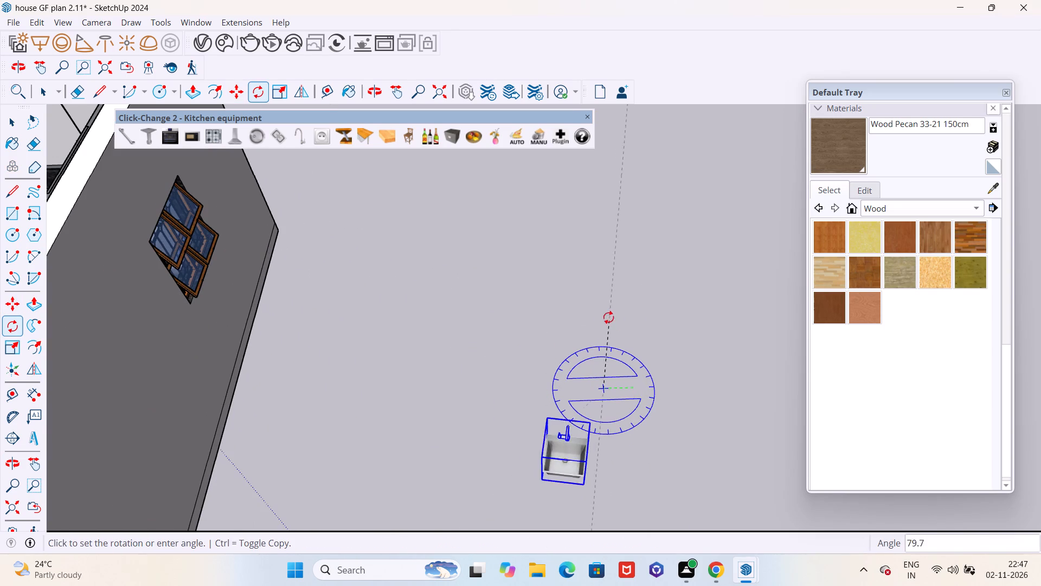
left_click(592, 310)
Cycle the placed sink through its model variants to the single round steel bowl with faucet.
scroll(538, 309, "down", 5)
middle_click_drag(554, 380, 564, 274)
scroll(577, 388, "up", 4)
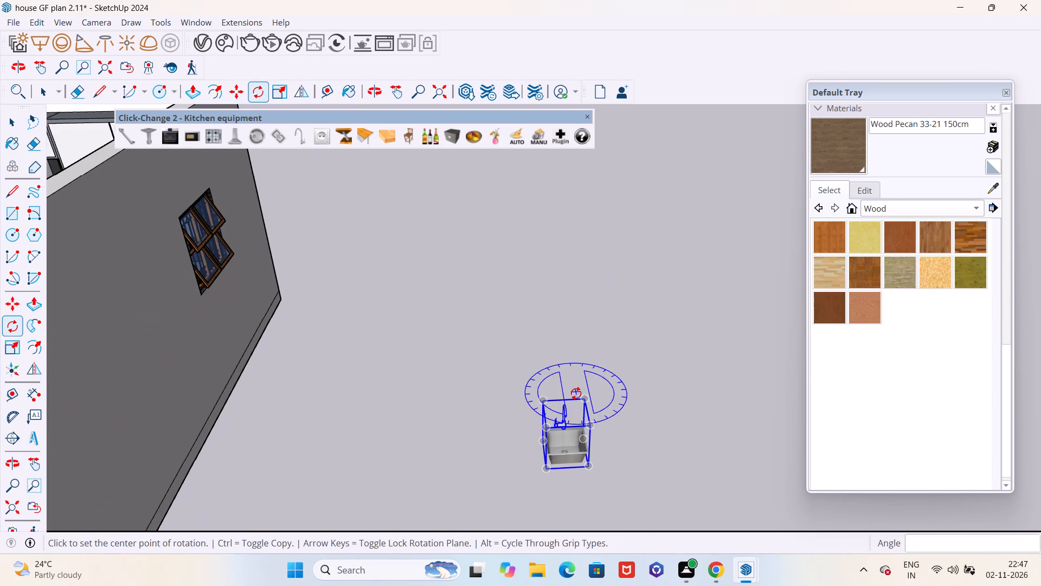
triple_click(261, 139)
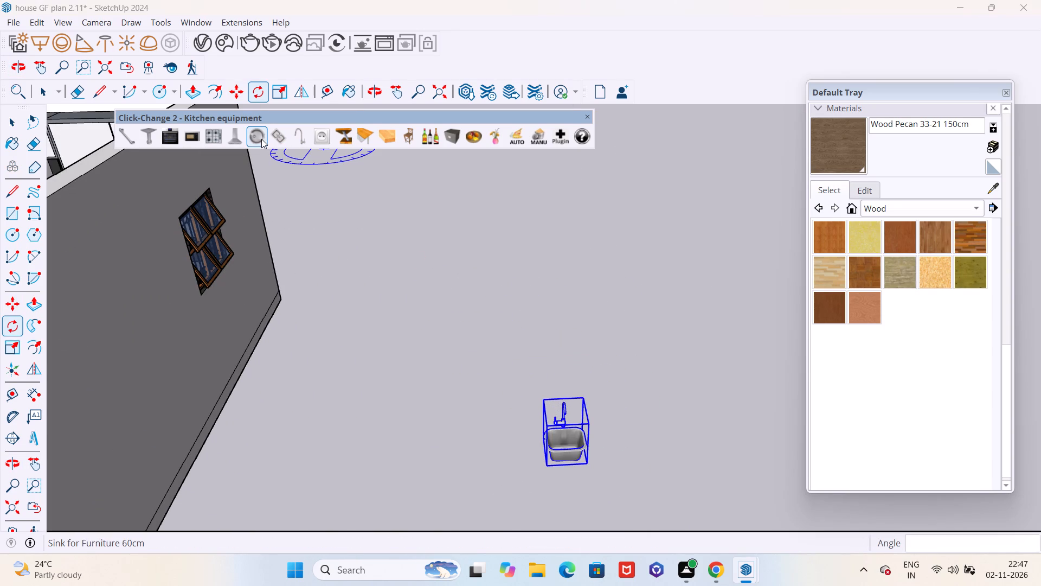
triple_click(261, 139)
triple_click(261, 139)
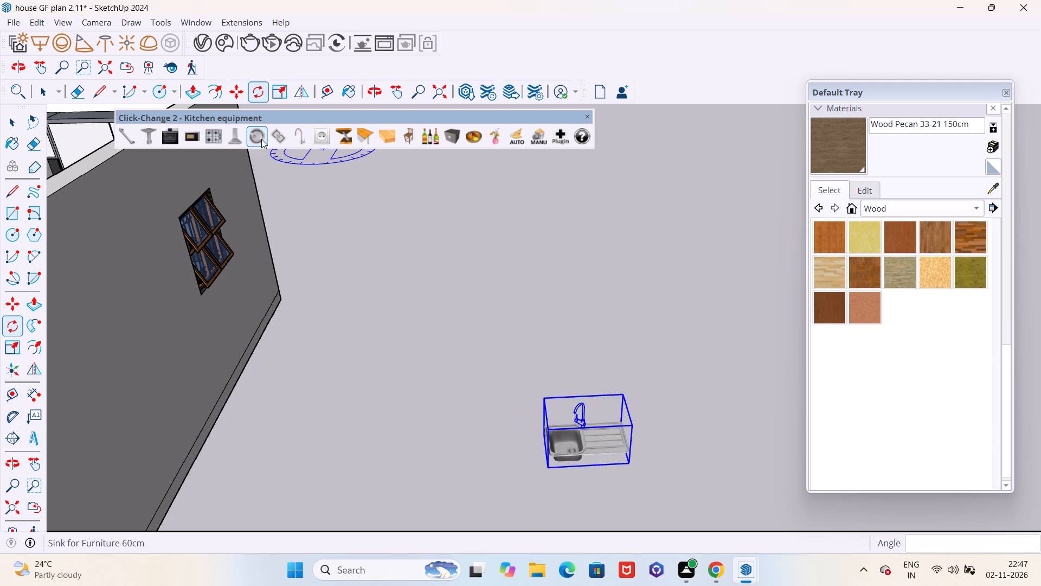
double_click(261, 139)
triple_click(261, 139)
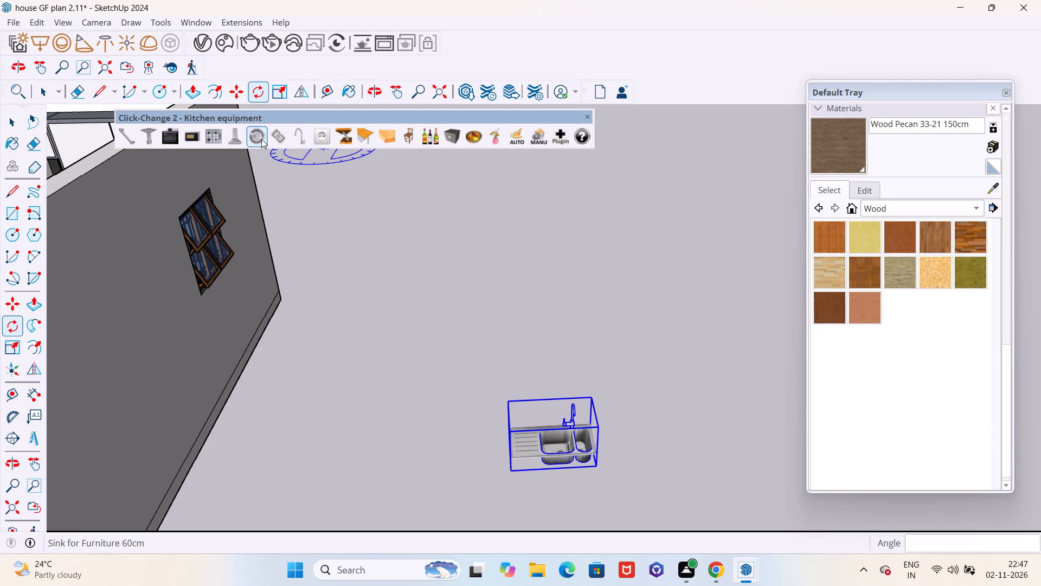
triple_click(261, 139)
left_click(261, 139)
left_click(261, 139)
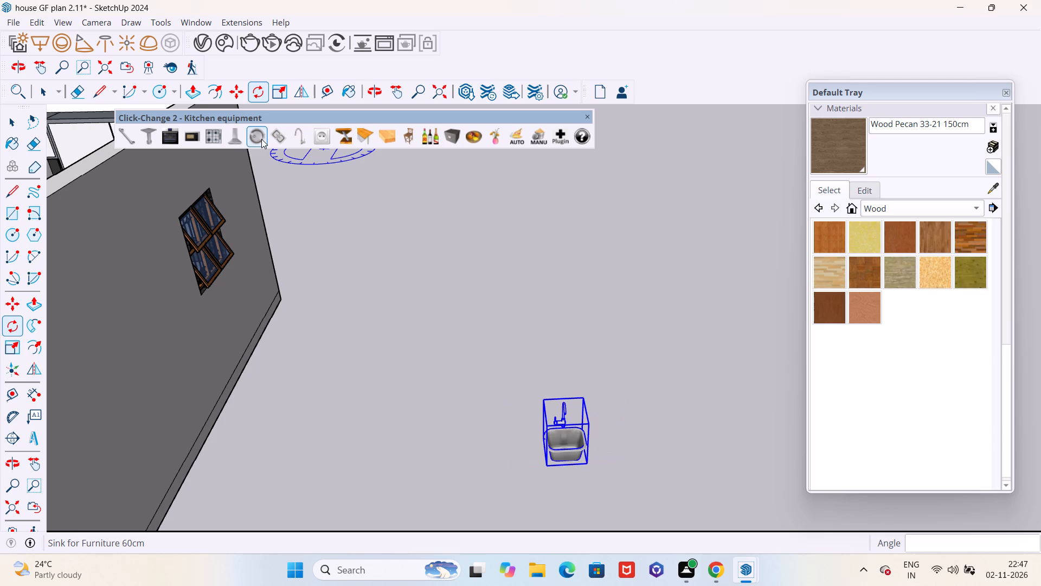
Move the round sink by its front rim onto the wood cabinet top, over the circular recess.
scroll(586, 483, "up", 17)
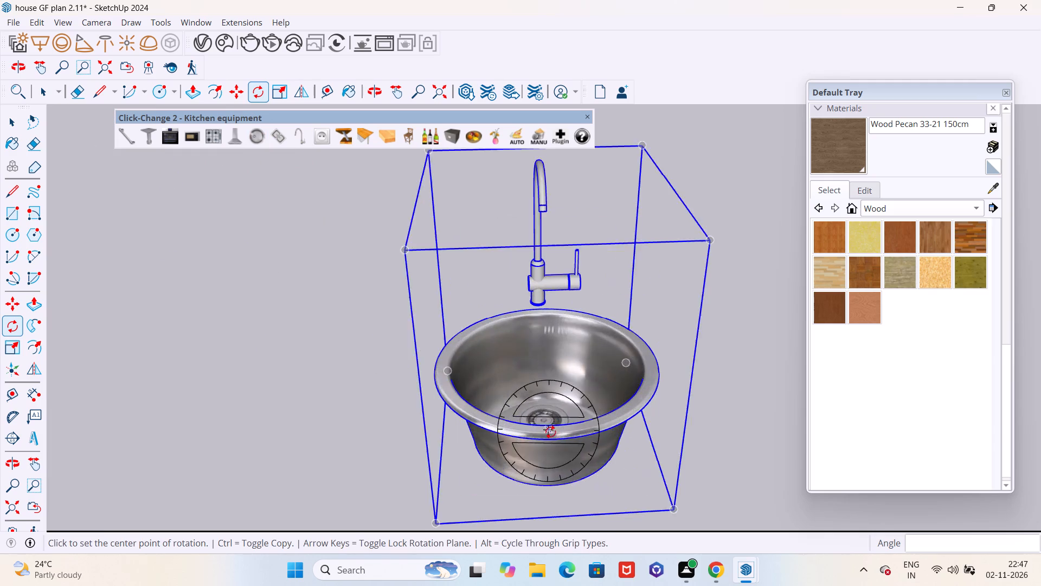
scroll(550, 432, "up", 6)
key("m")
scroll(548, 435, "up", 5)
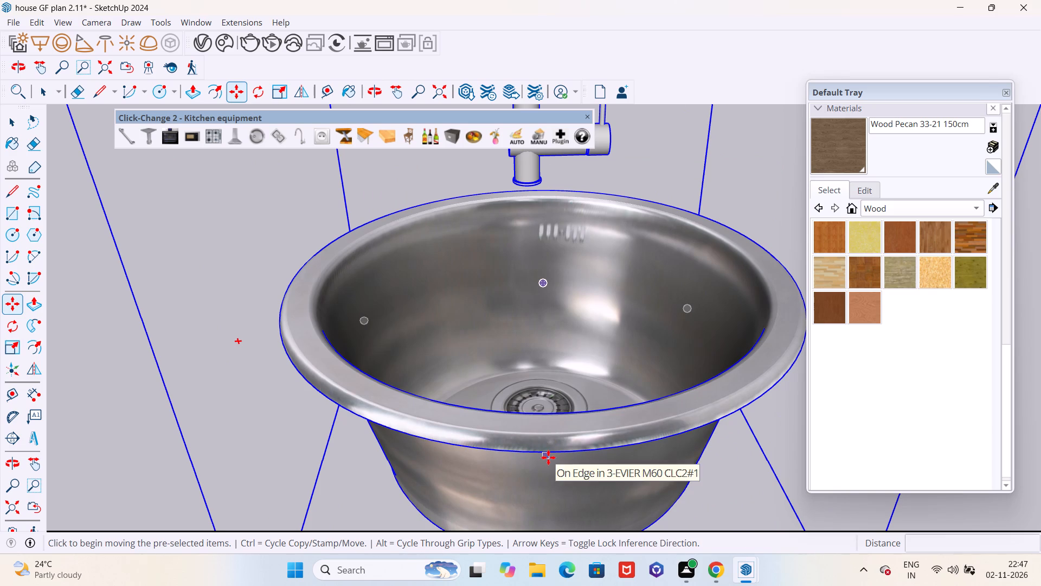
left_click(548, 457)
scroll(549, 455, "down", 20)
scroll(549, 455, "down", 10)
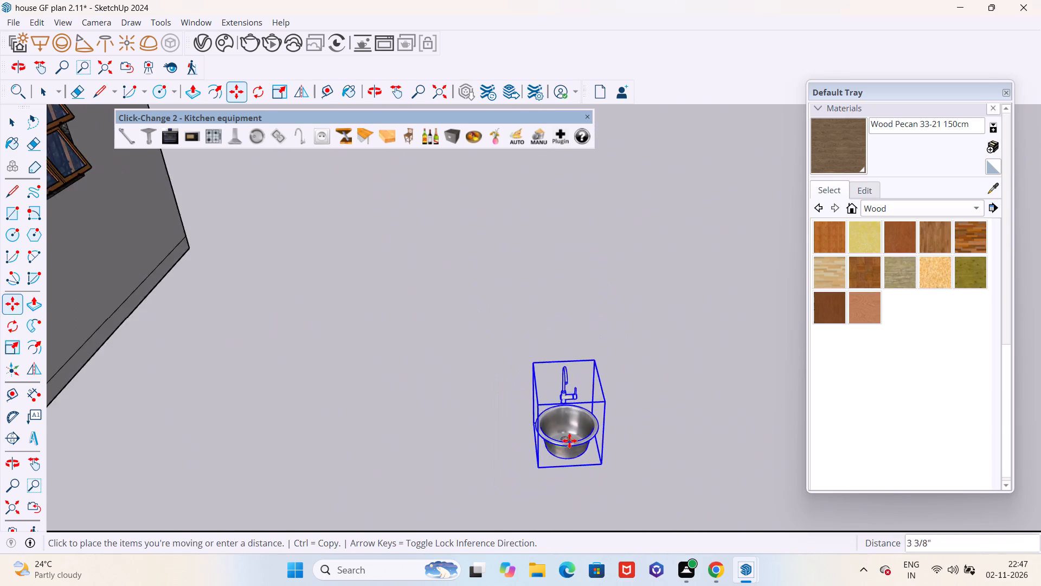
scroll(569, 441, "down", 17)
scroll(458, 414, "up", 17)
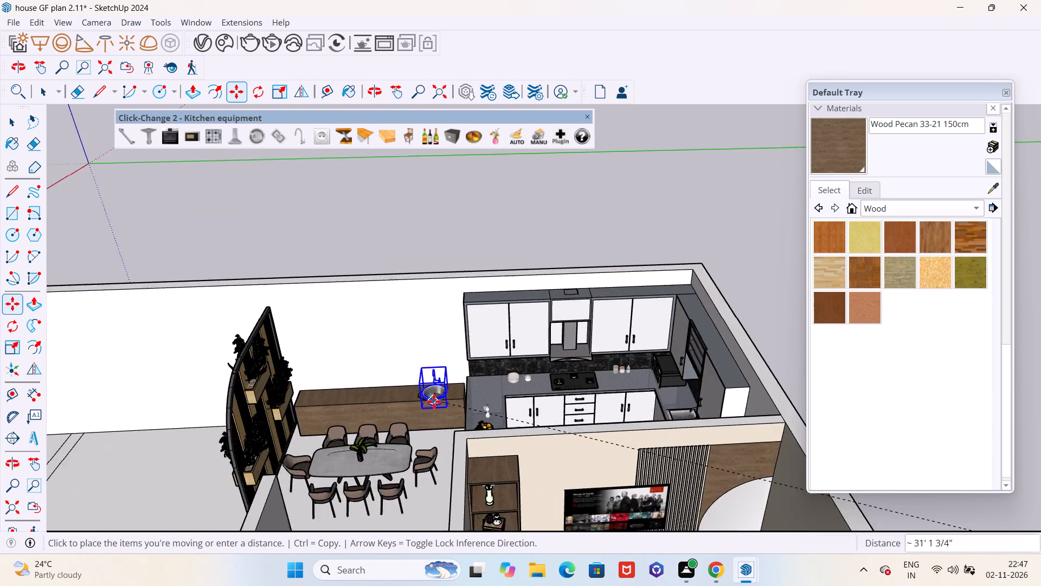
scroll(434, 402, "up", 20)
scroll(434, 402, "up", 2)
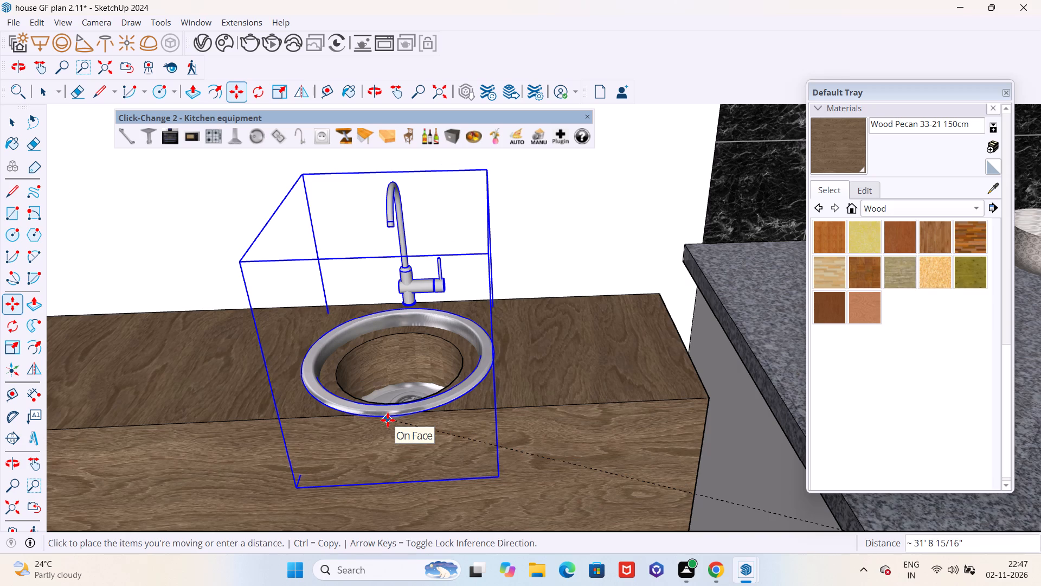
left_click(388, 420)
Shift the sink about 1 5/16" across the cabinet top toward the back wall.
middle_click_drag(390, 381, 410, 455)
scroll(398, 392, "up", 6)
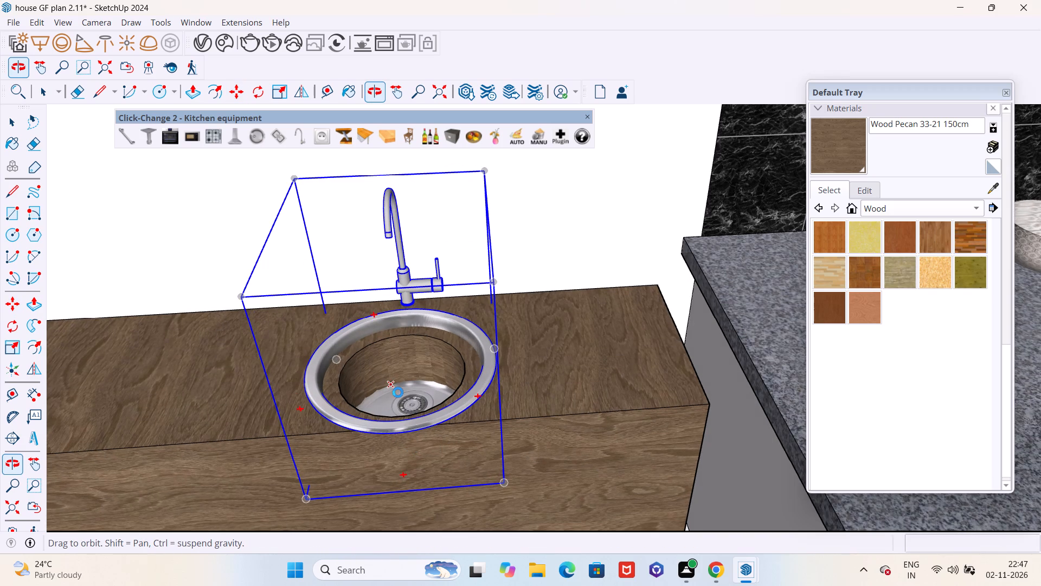
scroll(541, 404, "down", 6)
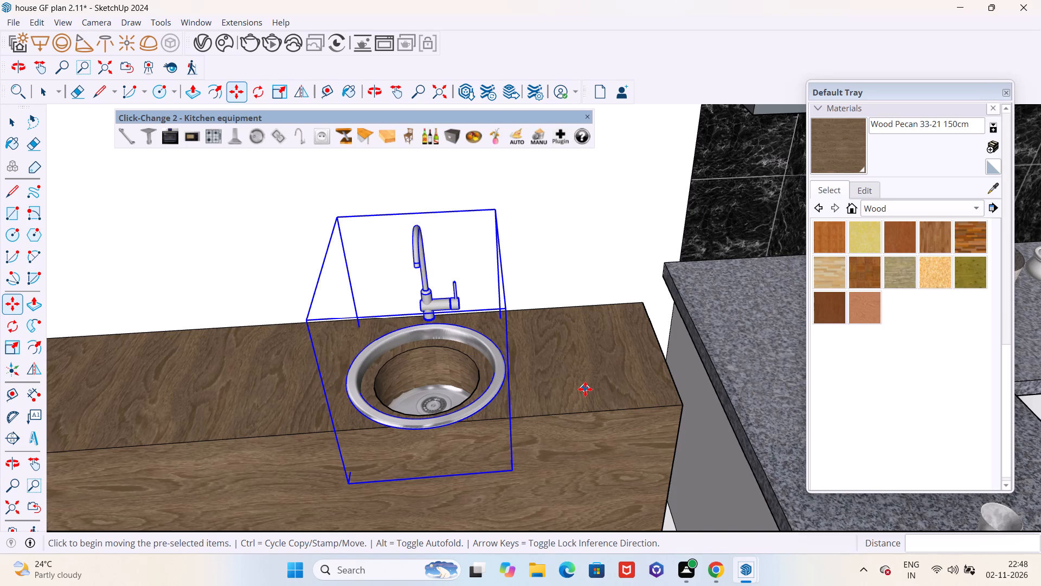
scroll(554, 393, "down", 3)
middle_click_drag(566, 406, 520, 310)
scroll(580, 368, "up", 5)
middle_click_drag(548, 356, 558, 499)
scroll(558, 488, "down", 1)
middle_click_drag(555, 415, 402, 398)
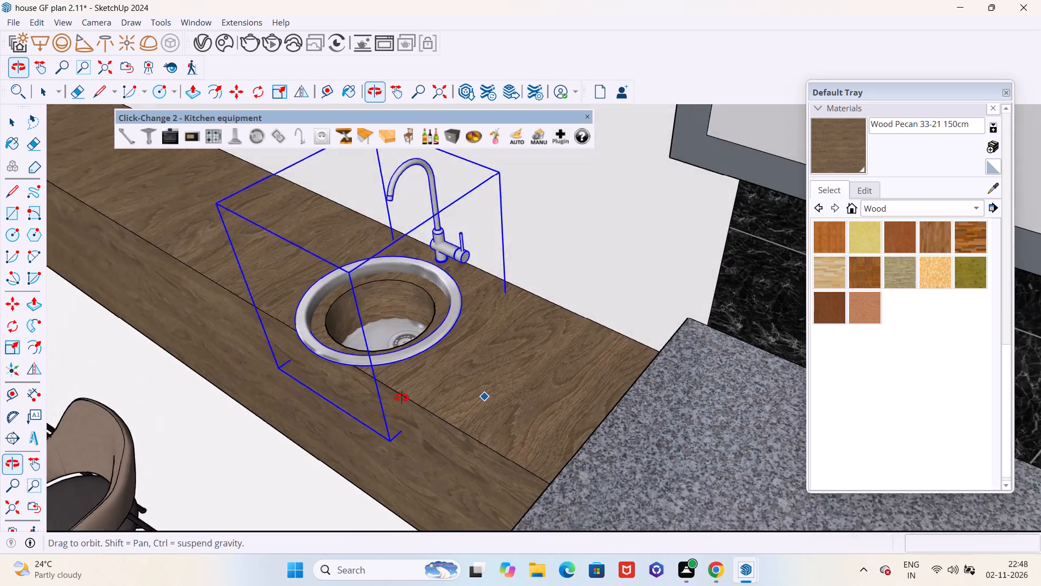
middle_click_drag(402, 398, 410, 399)
scroll(509, 381, "up", 4)
left_click(512, 433)
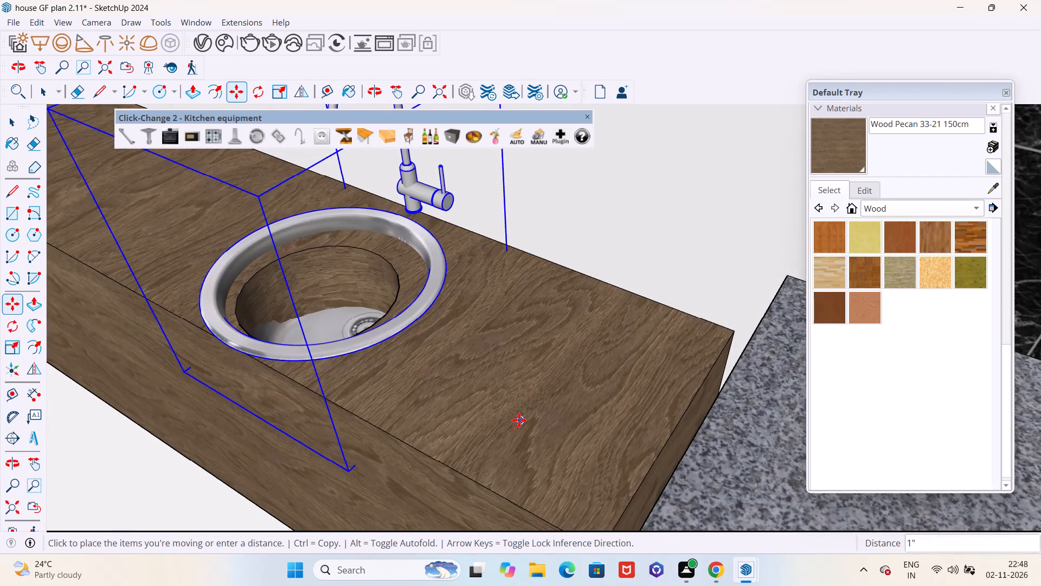
left_click(522, 417)
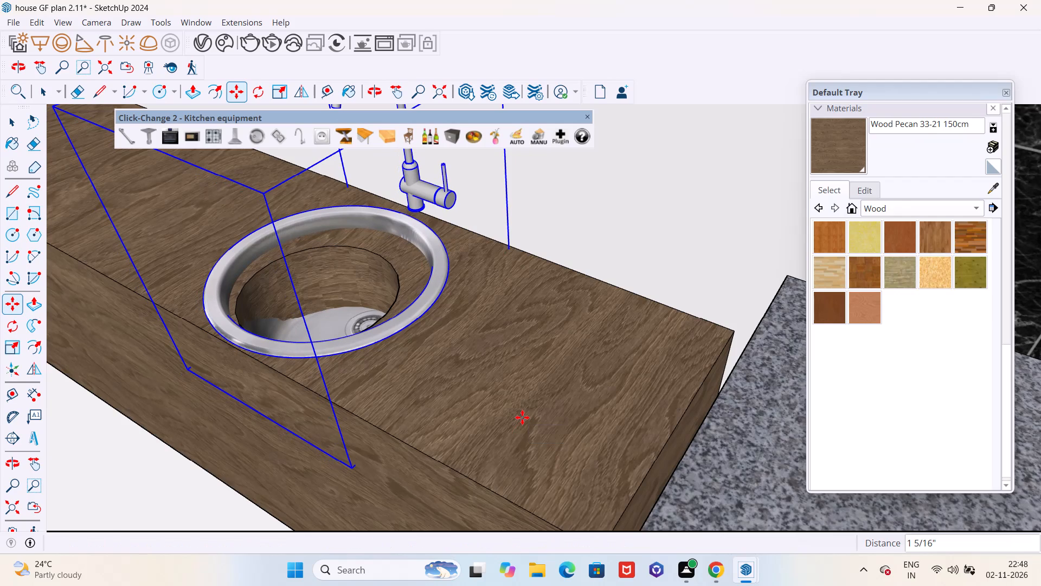
Move the sink about 1' 8 5/8" along the cabinet top, off the recess and away from the kitchen counter.
scroll(522, 417, "down", 4)
middle_click_drag(502, 417, 615, 428)
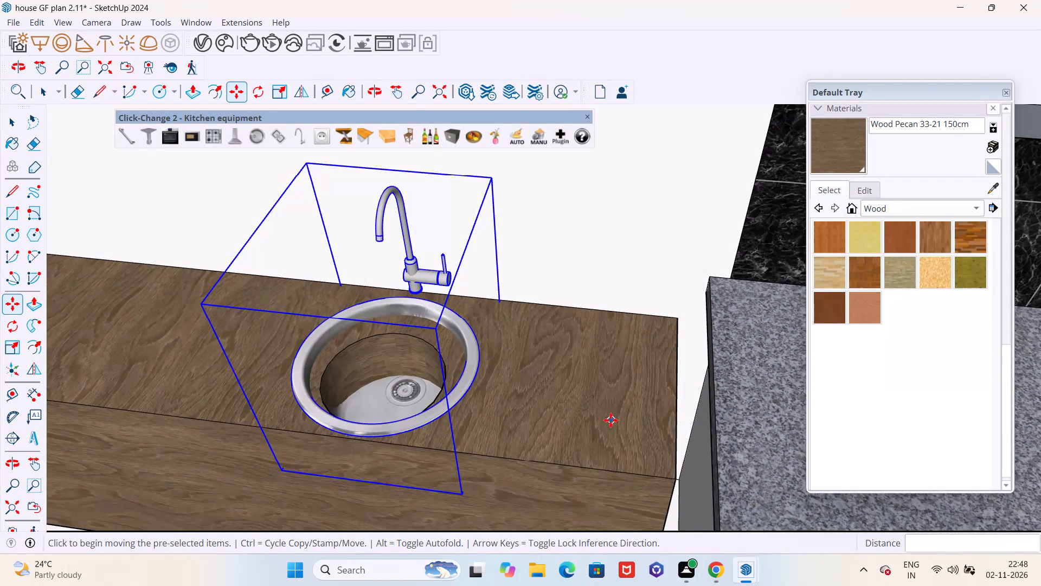
scroll(611, 420, "down", 2)
middle_click_drag(593, 414, 574, 444)
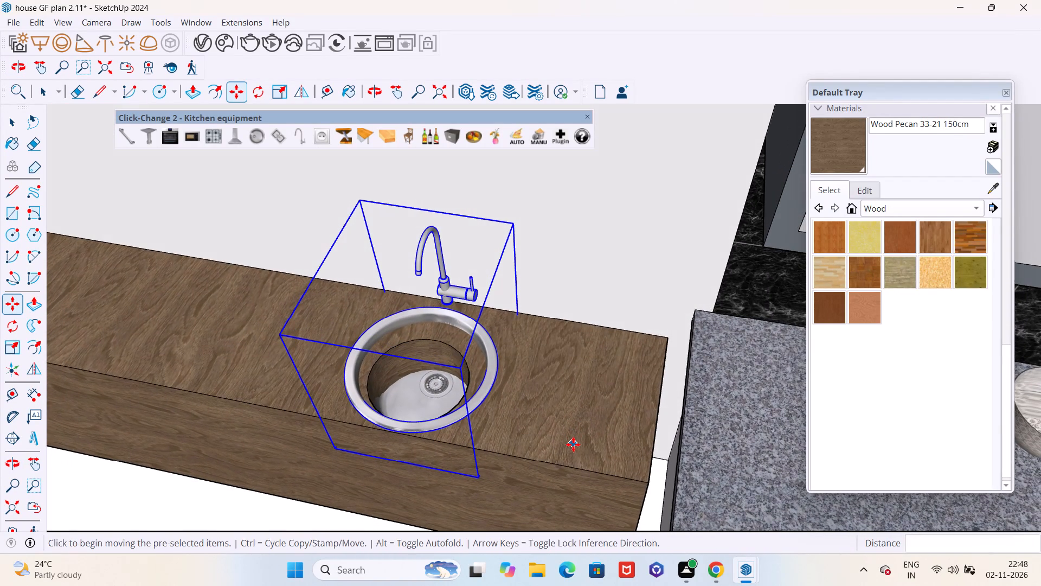
key("space")
key("m")
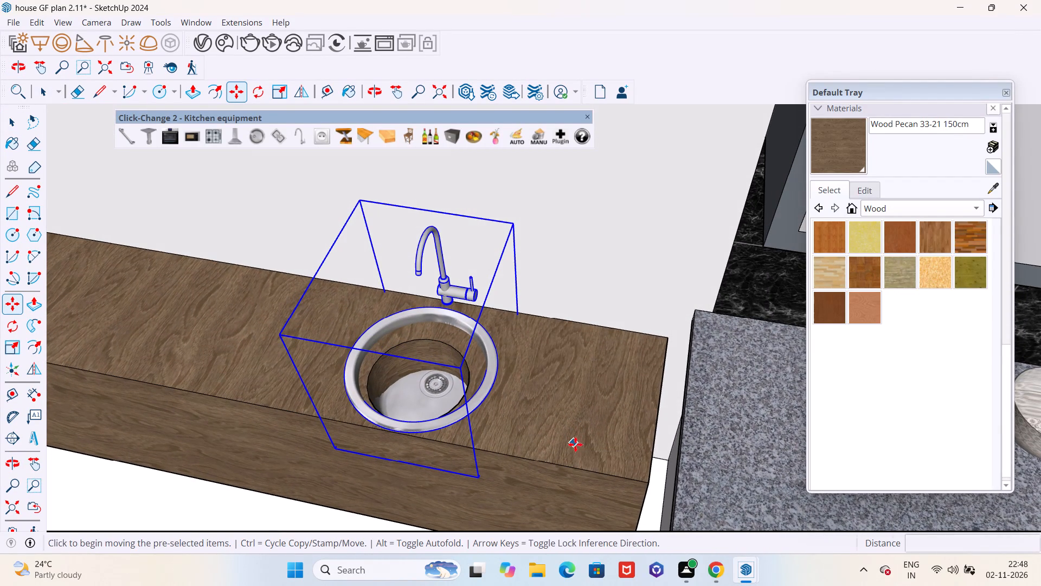
left_click(583, 444)
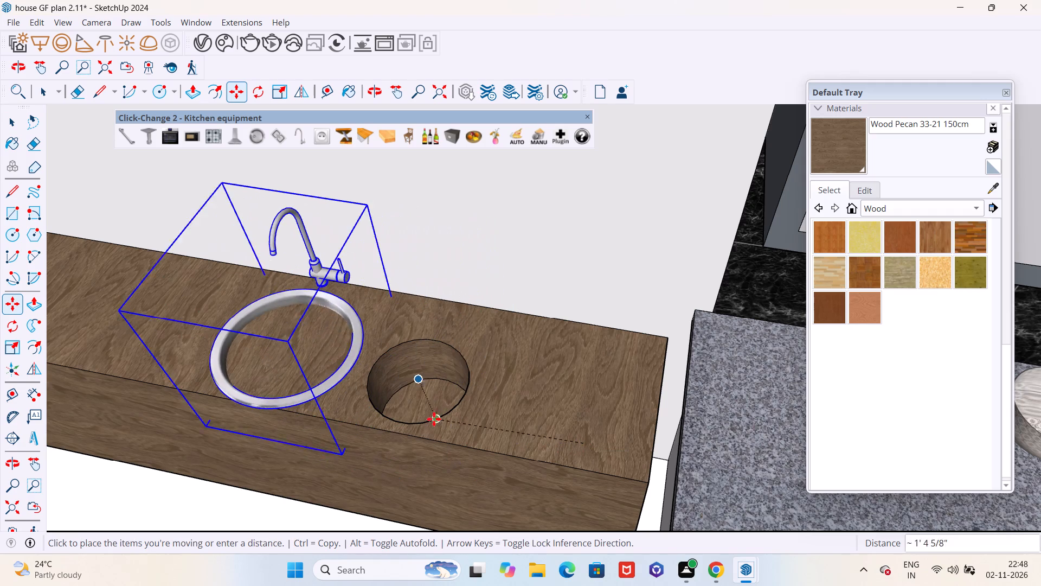
left_click(404, 407)
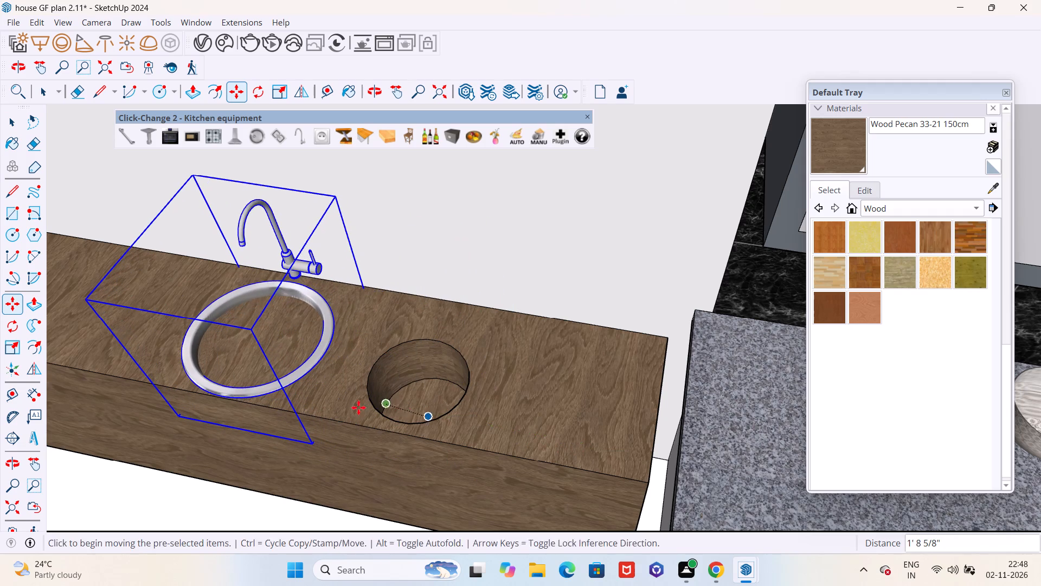
Draw a circle of about 8 1/2" radius on the cabinet top, centred in the sink and reaching its rim.
middle_click_drag(327, 400, 383, 422)
key("c")
scroll(278, 424, "up", 4)
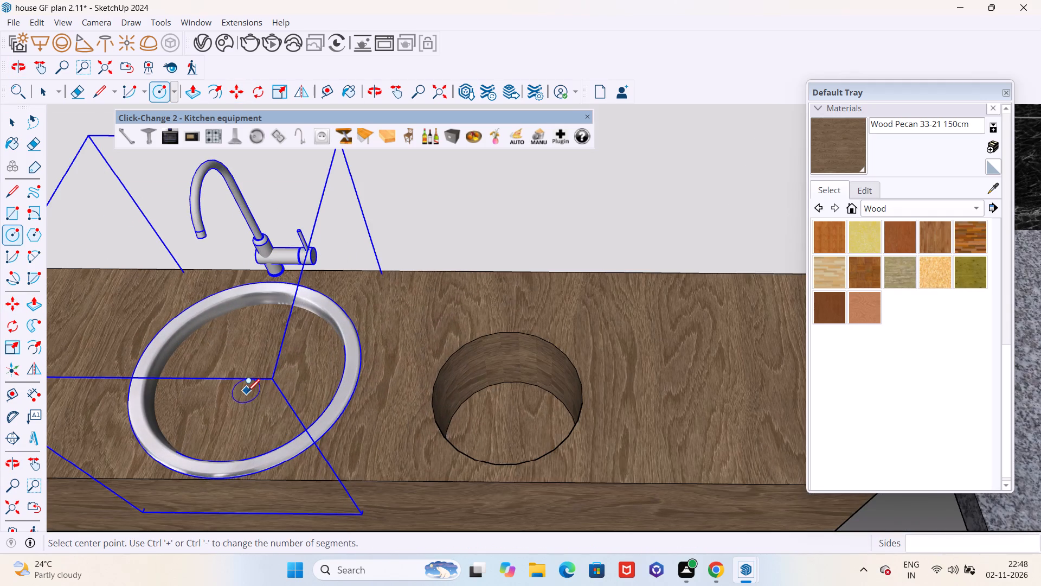
left_click(242, 377)
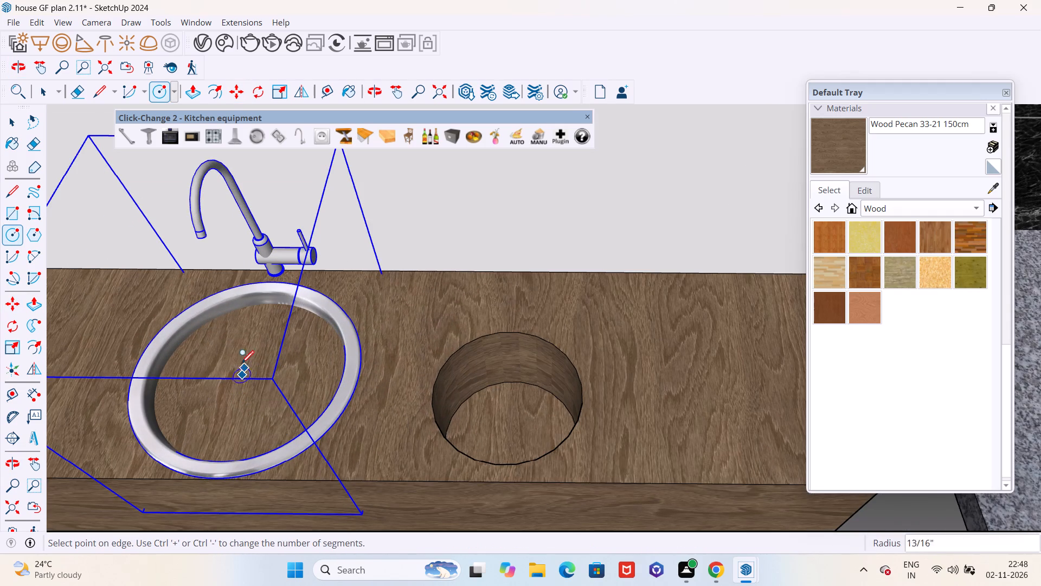
left_click(274, 284)
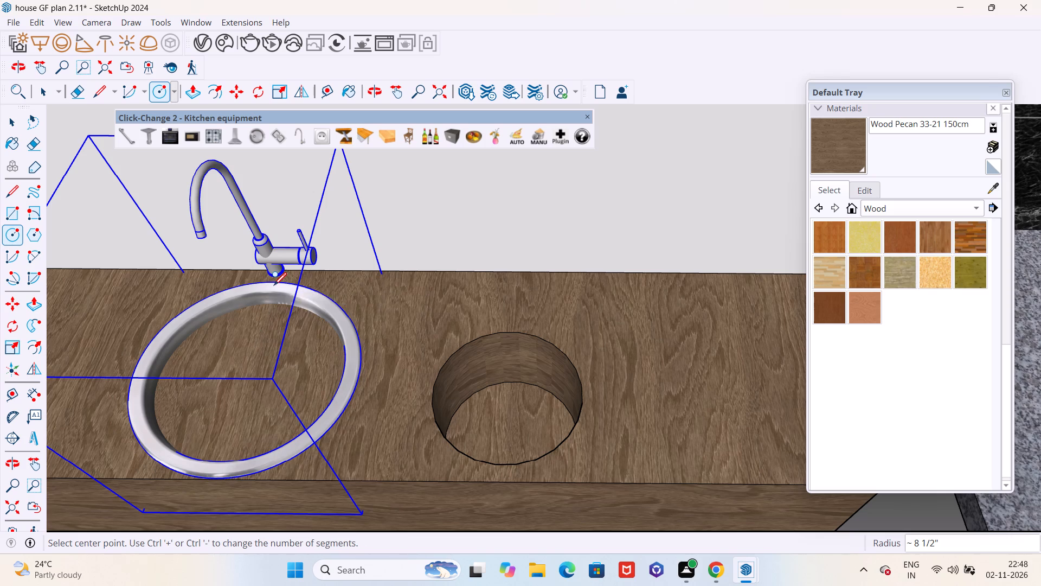
Move the sink about 2' 3 1/2" further along the cabinet top, clear of the new circle.
scroll(386, 327, "down", 4)
key("space")
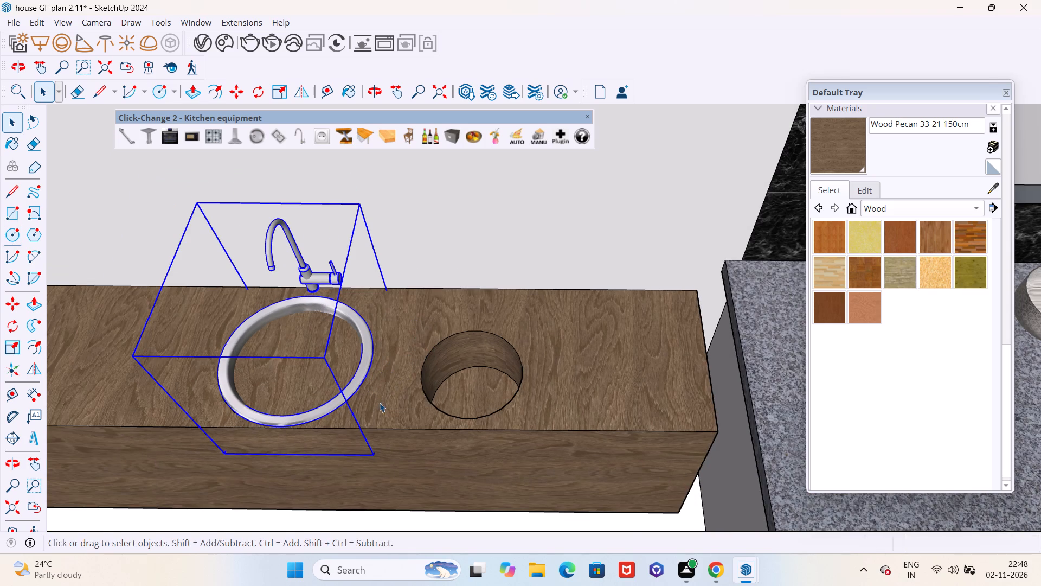
scroll(378, 406, "down", 5)
middle_click_drag(458, 417, 431, 410)
key("m")
left_click(510, 397)
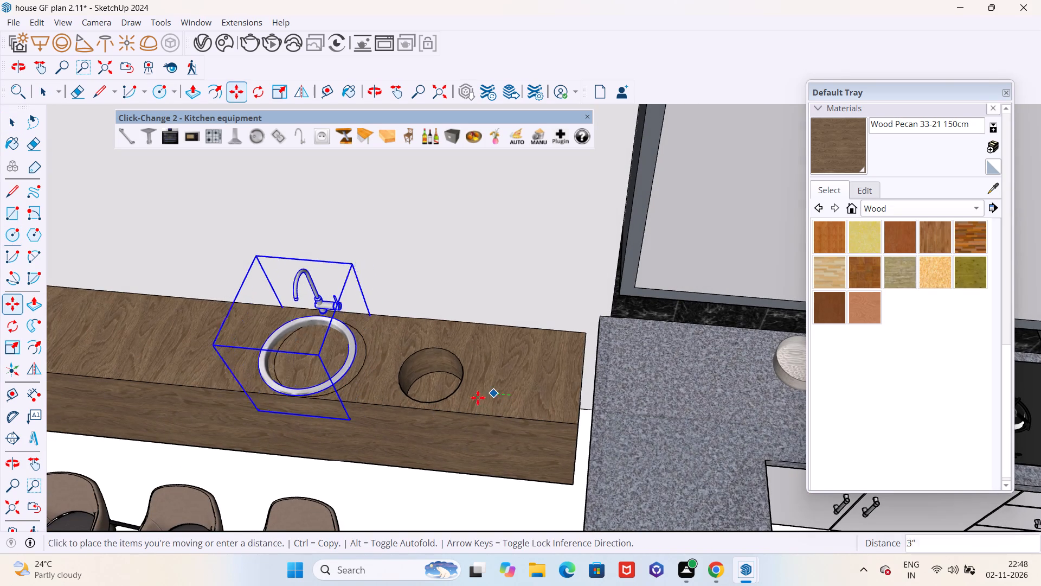
left_click(362, 383)
Push/pull the small circular recess floor up about 8 7/16" until it is flush with the cabinet top.
middle_click_drag(468, 409, 455, 419)
key("space")
scroll(440, 410, "up", 4)
key("p")
scroll(435, 385, "up", 4)
left_click(432, 373)
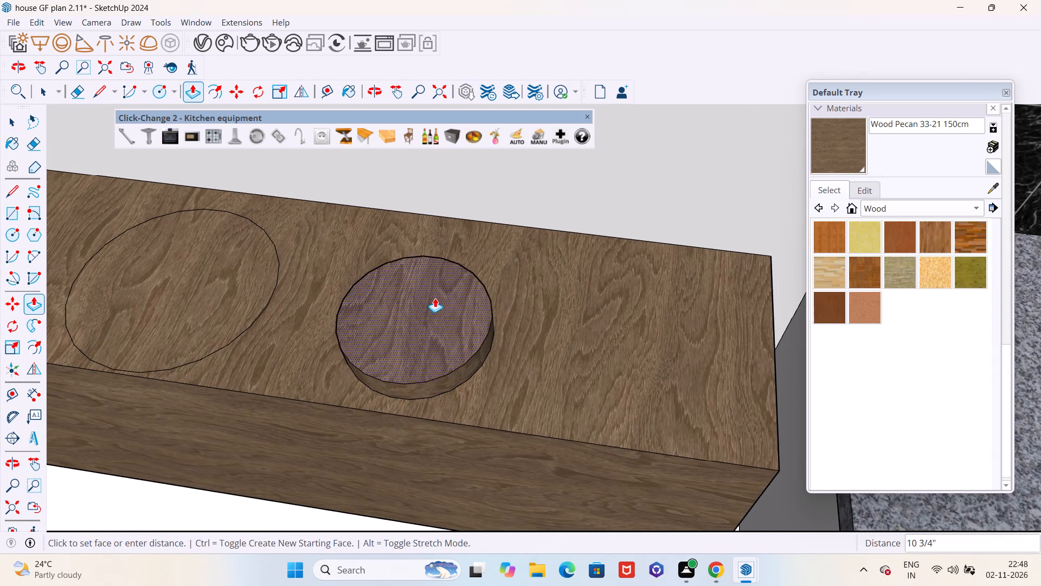
left_click(494, 334)
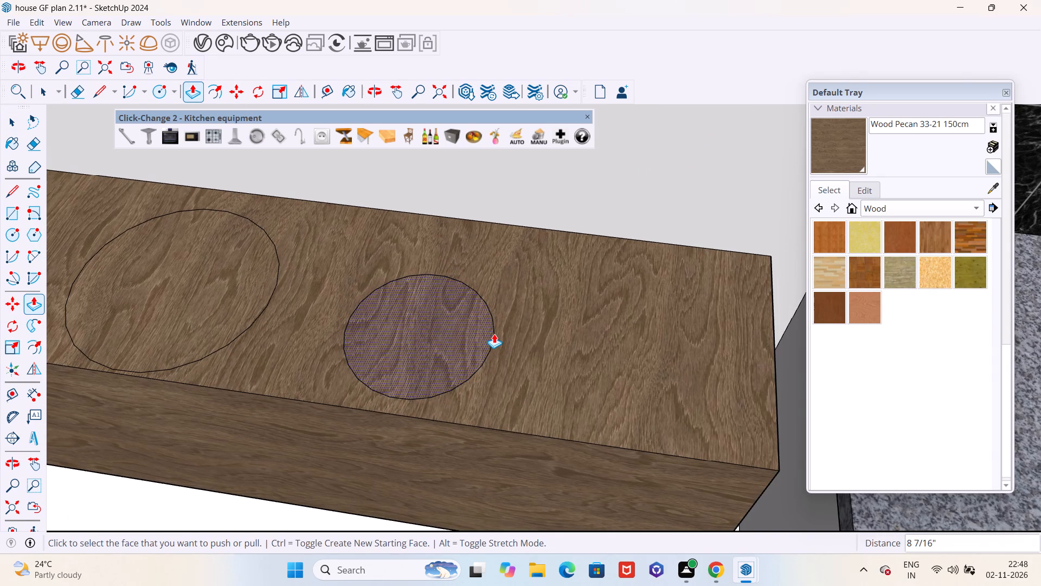
Erase the leftover small circle outline from the cabinet top.
key("e")
left_click_drag(480, 320, 507, 315)
Move the circle on the cabinet top about 2' 7/16" along the cabinet, towards its kitchen end.
scroll(576, 332, "down", 5)
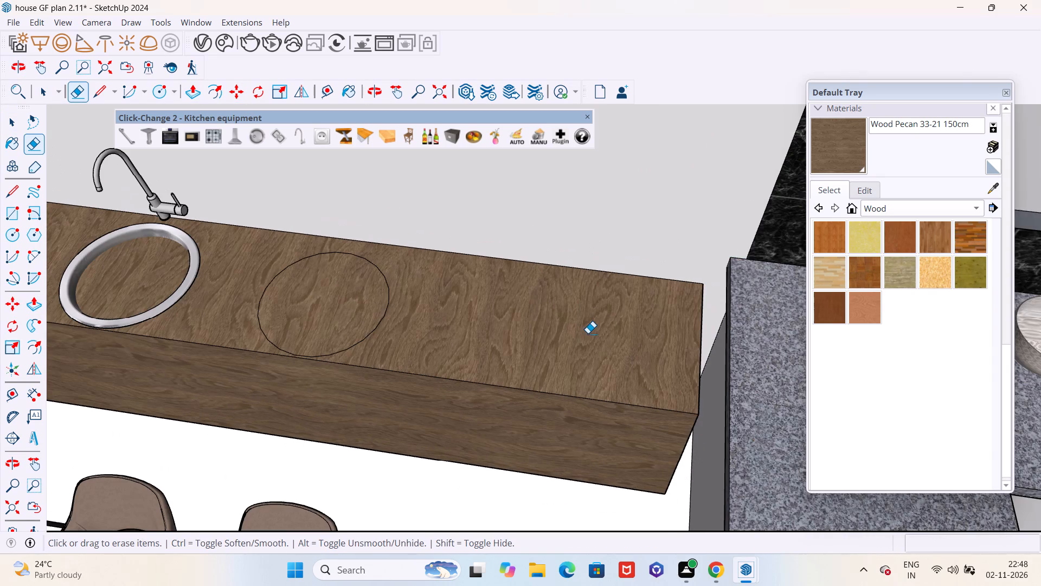
key("space")
double_click(366, 321)
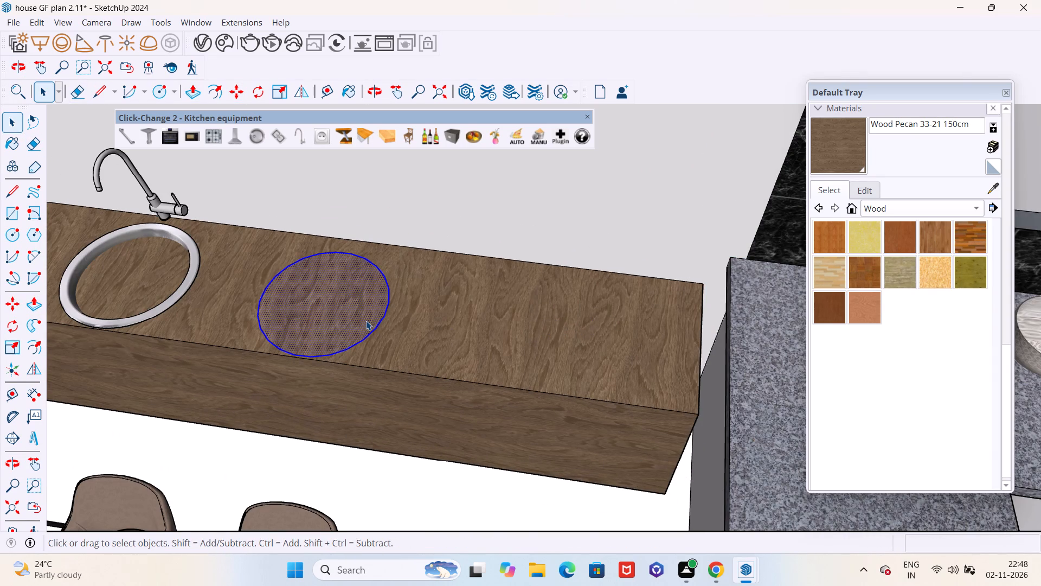
key("m")
left_click(318, 304)
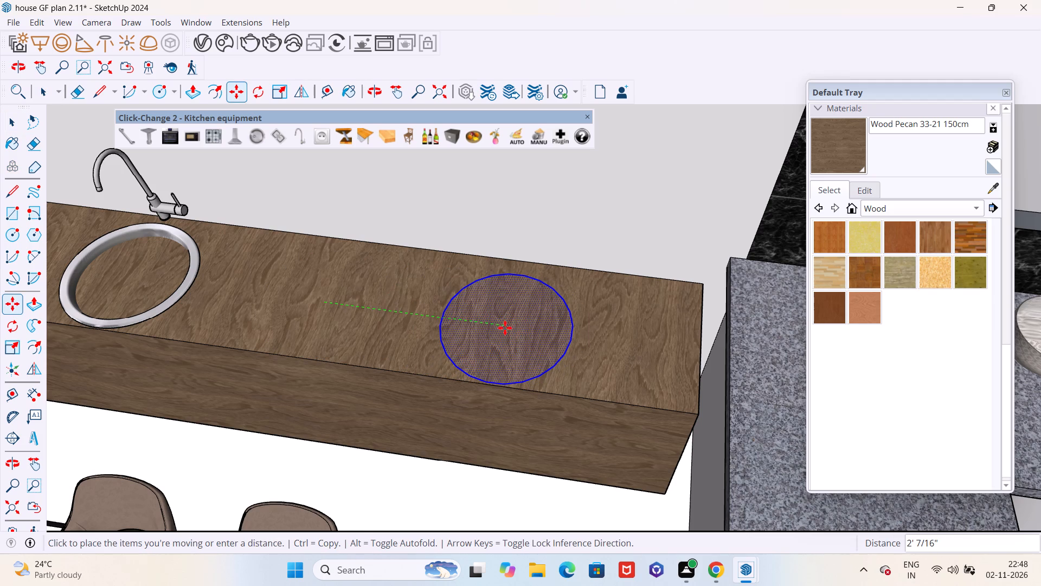
left_click(505, 328)
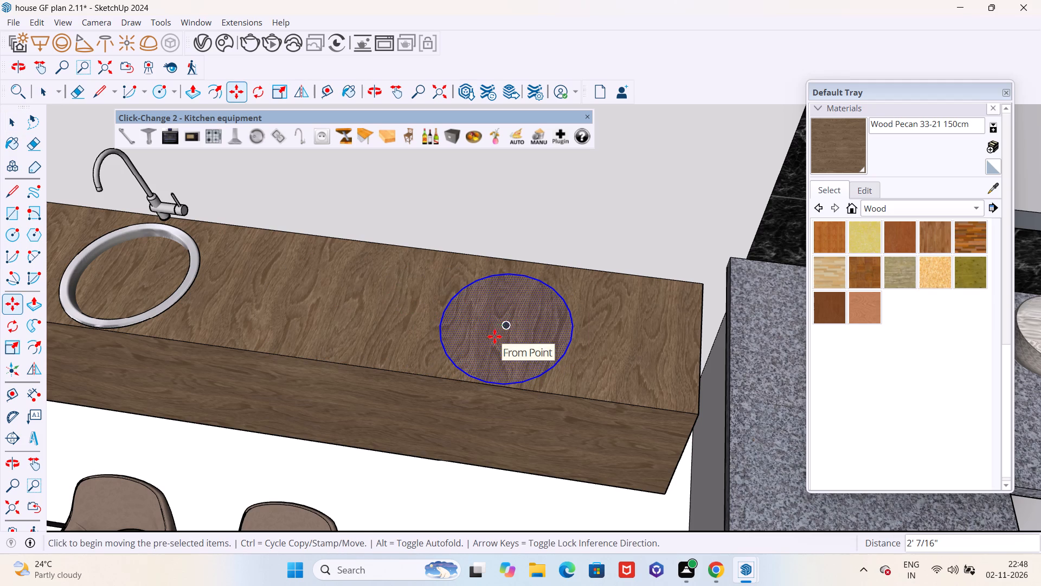
key("space")
Push/pull the moved circle down about 1' 2 3/4" into the cabinet to cut a round recess.
scroll(494, 338, "down", 4)
middle_click_drag(426, 391, 451, 387)
key("p")
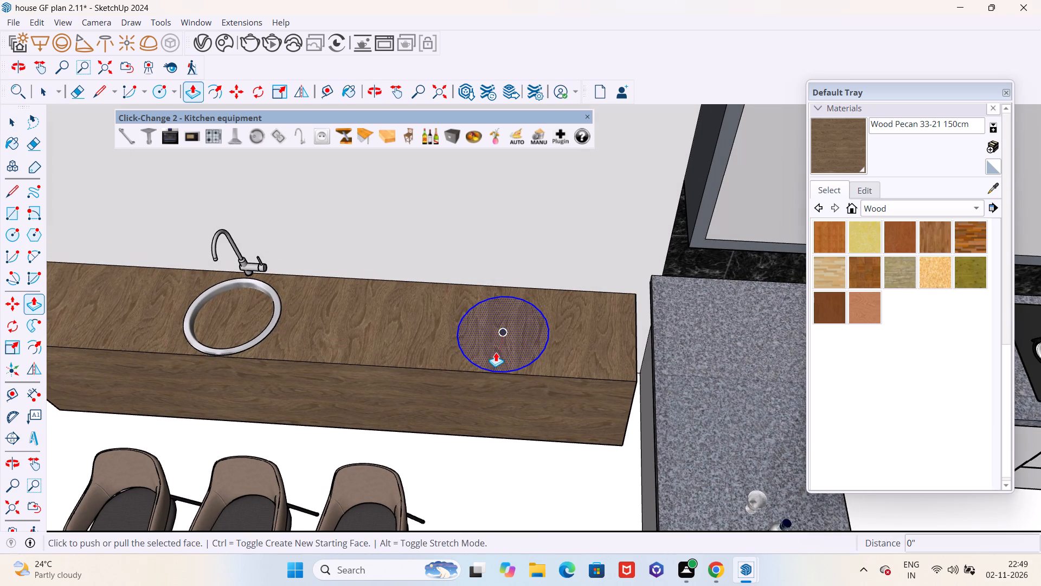
left_click(496, 352)
left_click(499, 393)
middle_click_drag(491, 426, 461, 377)
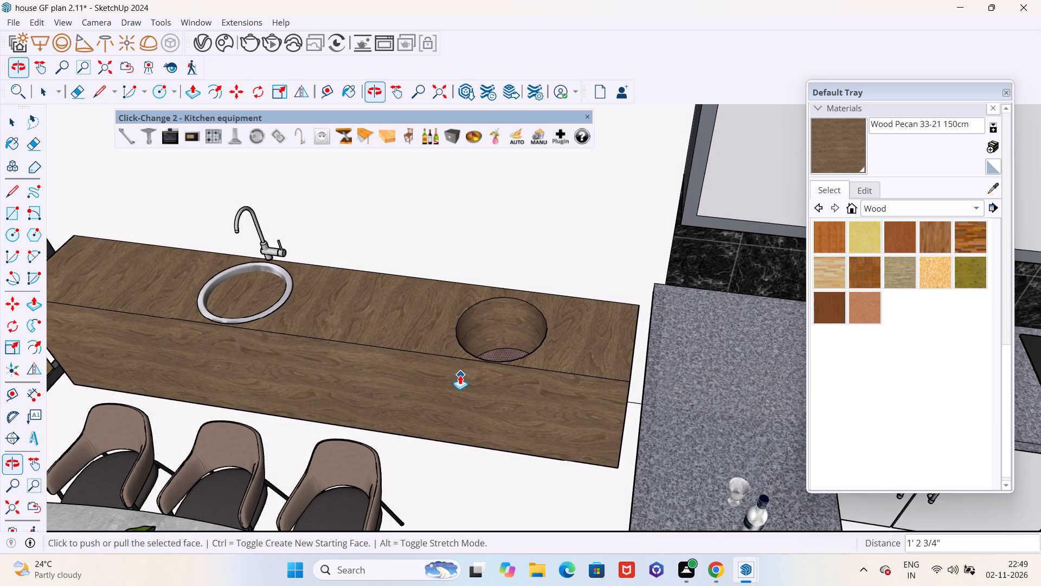
Move the sink with its faucet about 4' 3 1/4" along the cabinet top so it sits in the round recess.
key("space")
scroll(254, 317, "up", 4)
left_click(258, 323)
scroll(277, 329, "up", 2)
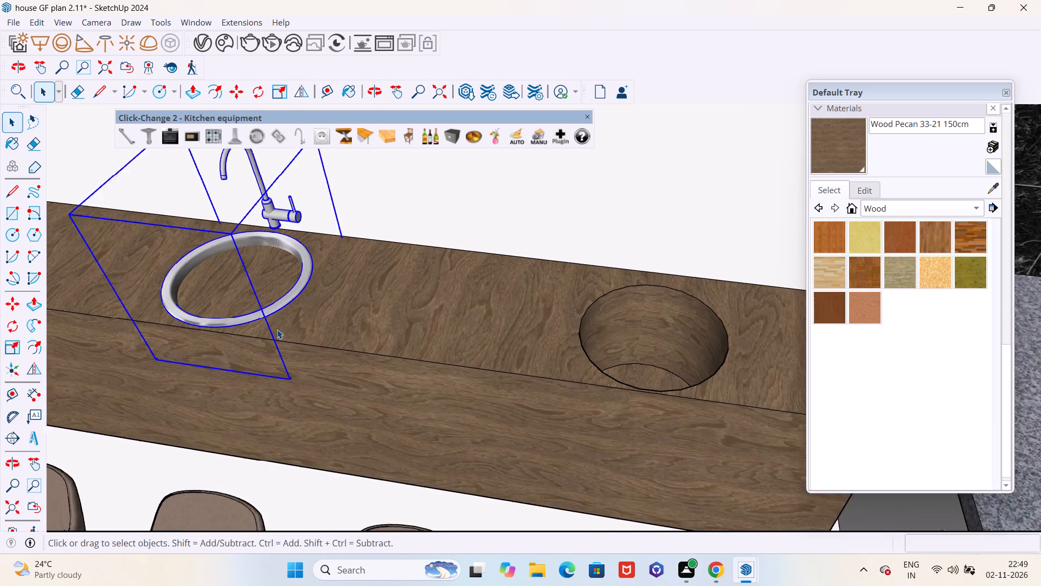
scroll(277, 329, "up", 2)
key("m")
left_click(323, 342)
scroll(320, 342, "down", 6)
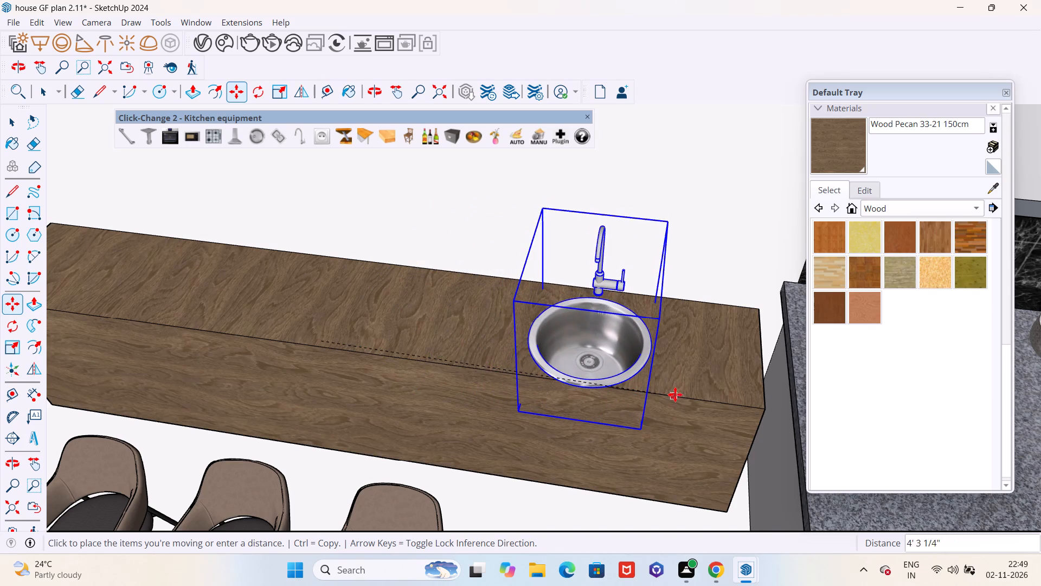
left_click(676, 394)
key("Escape")
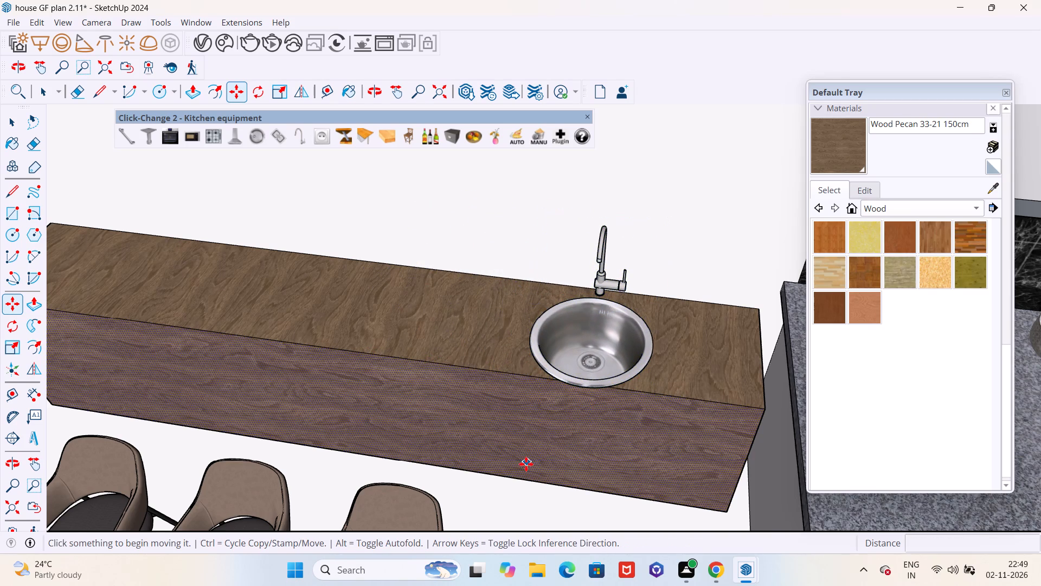
Examine the sink cabinet in relation to the dining table, plant partition and kitchen.
scroll(522, 457, "down", 5)
key("space")
scroll(524, 448, "down", 12)
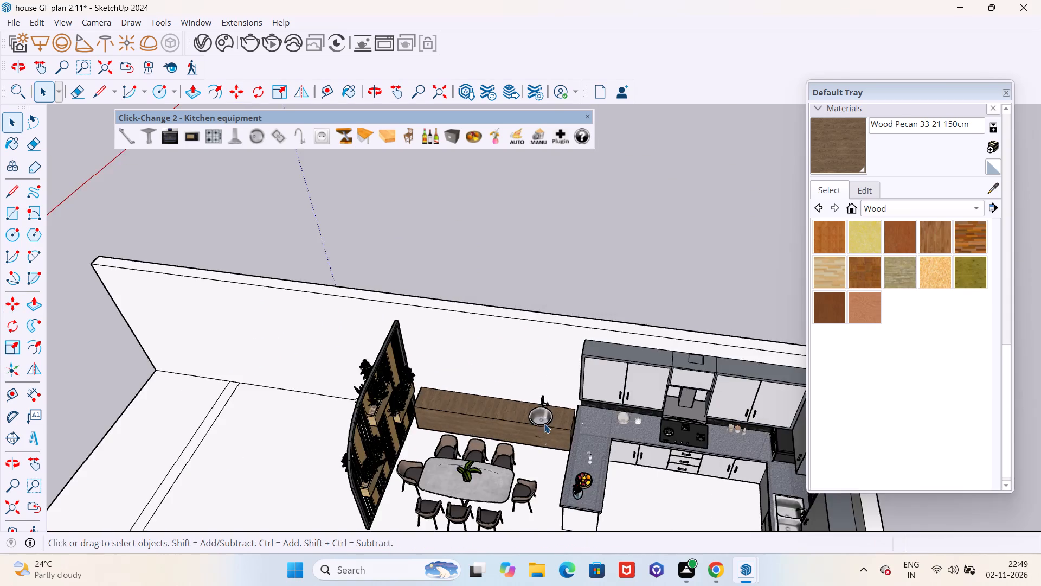
middle_click_drag(535, 460, 564, 311)
scroll(566, 310, "down", 4)
middle_click_drag(527, 356, 629, 470)
scroll(511, 329, "up", 4)
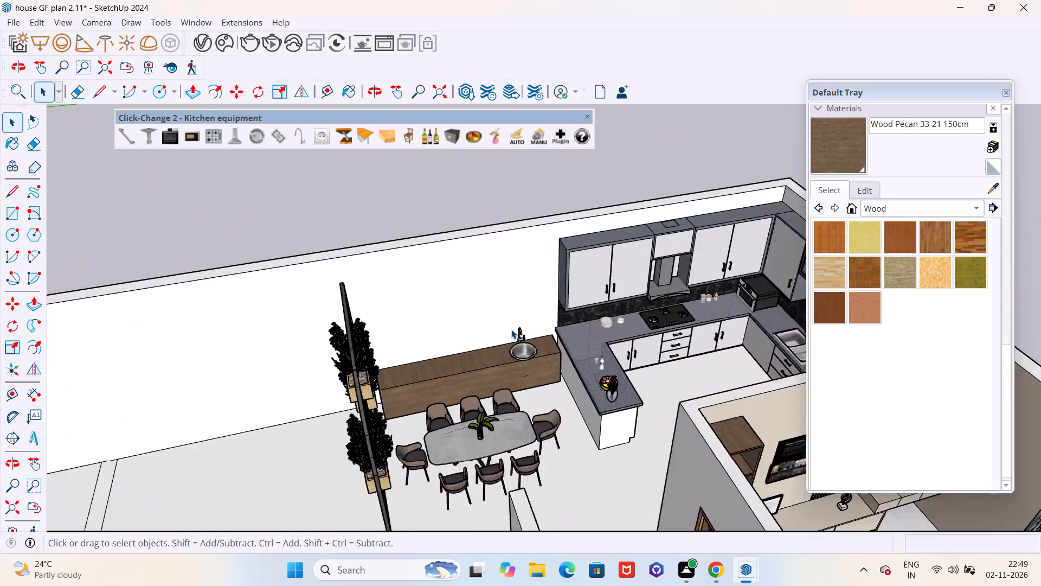
scroll(511, 329, "up", 7)
scroll(532, 402, "down", 5)
middle_click_drag(532, 422, 528, 378)
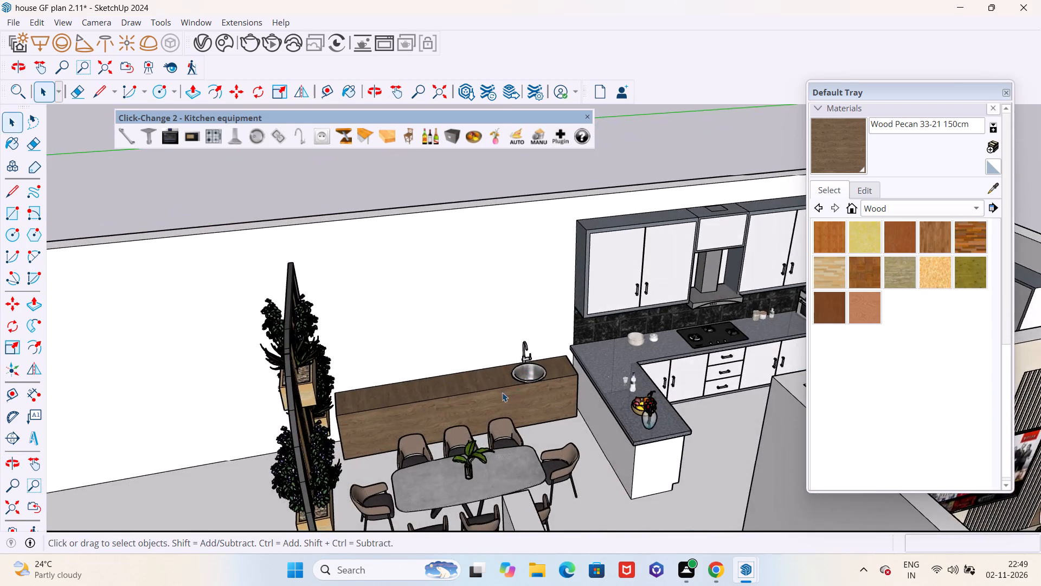
scroll(502, 392, "up", 6)
scroll(504, 388, "down", 4)
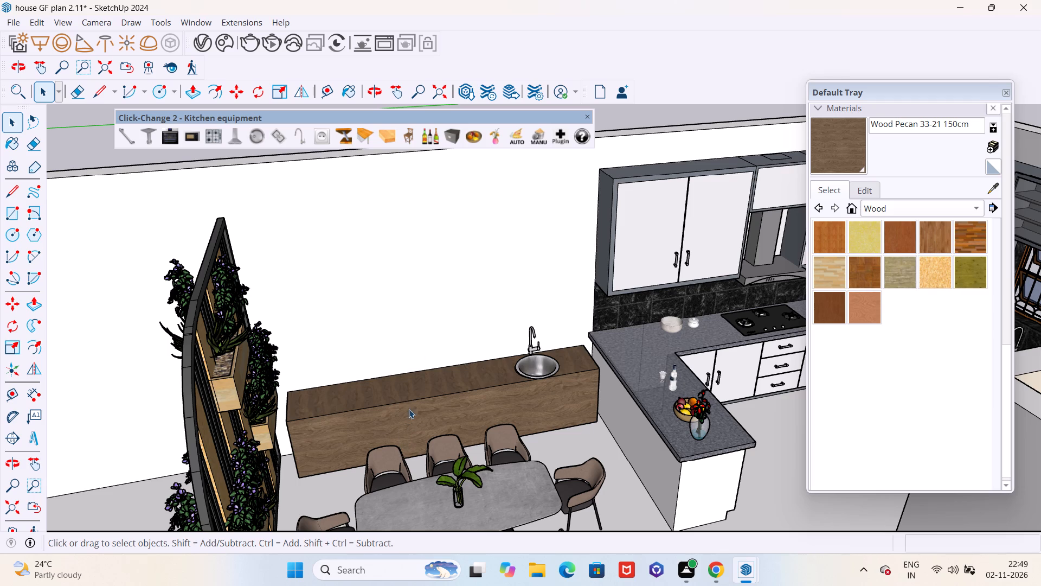
Close the Click-Change 2 kitchen equipment toolbar.
left_click(587, 116)
Open the bathroom fixtures group containing the towel, towel rail and toilet for editing.
scroll(518, 241, "down", 10)
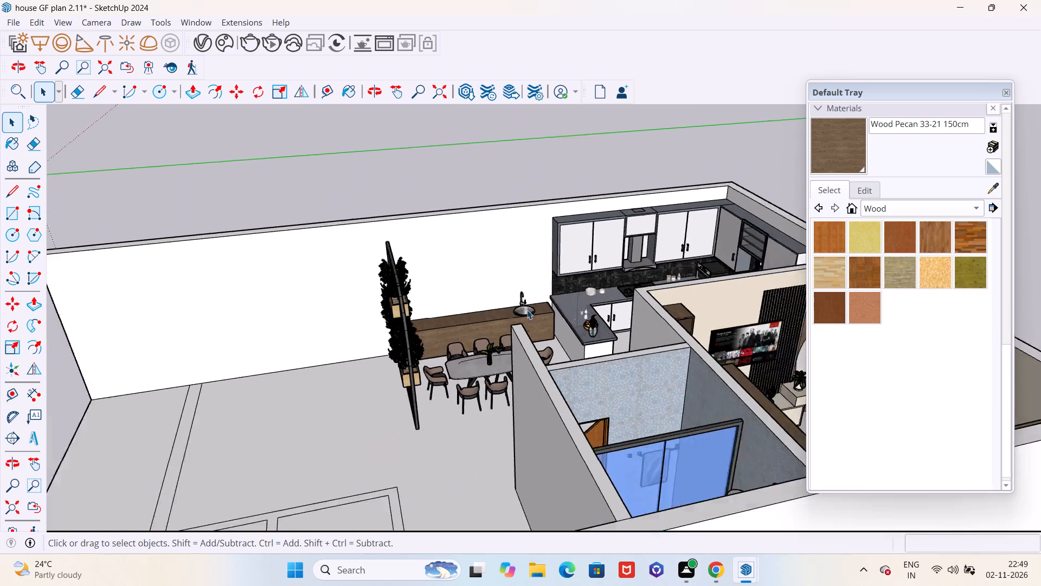
scroll(527, 310, "down", 3)
middle_click_drag(550, 331, 712, 455)
scroll(743, 422, "down", 1)
scroll(741, 417, "up", 12)
scroll(571, 315, "up", 5)
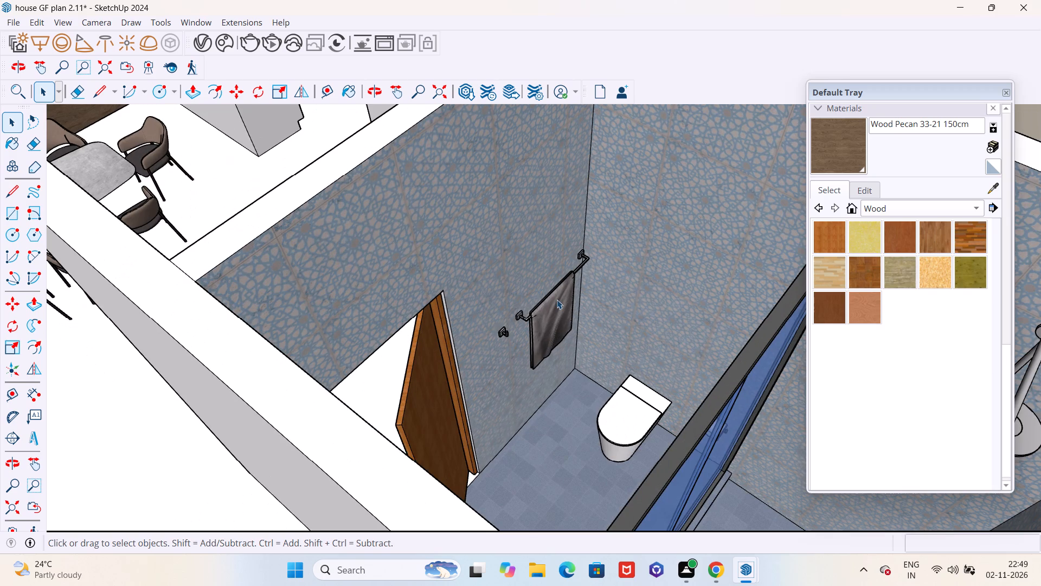
left_click(557, 300)
scroll(561, 328, "up", 4)
left_click(548, 310)
left_click(543, 304)
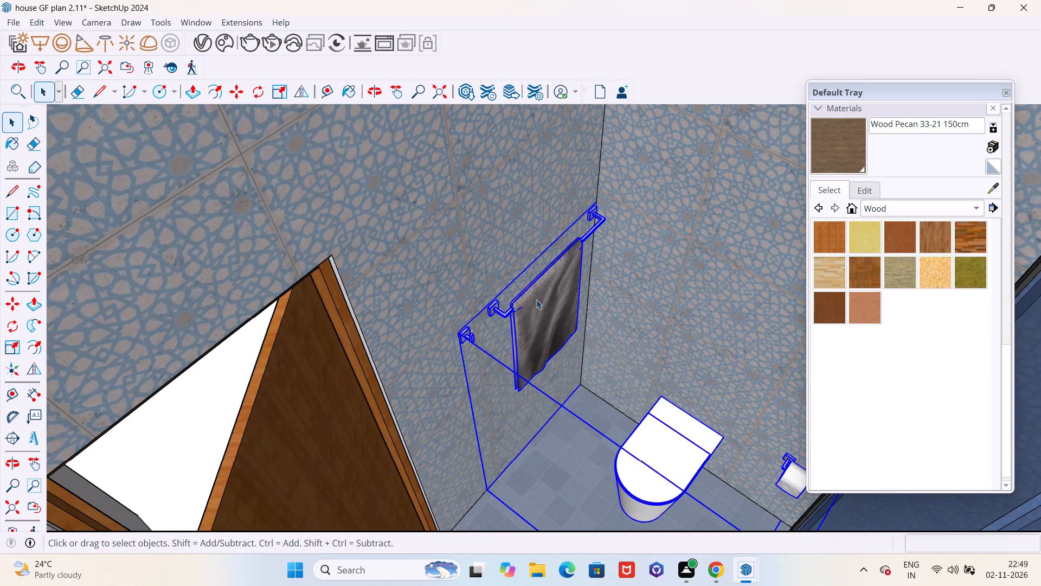
double_click(536, 300)
Copy the towel and its rail about 20' 5 13/16" onto the dining wall above the wood cabinet, and leave the group.
left_click(523, 300)
scroll(516, 319, "up", 9)
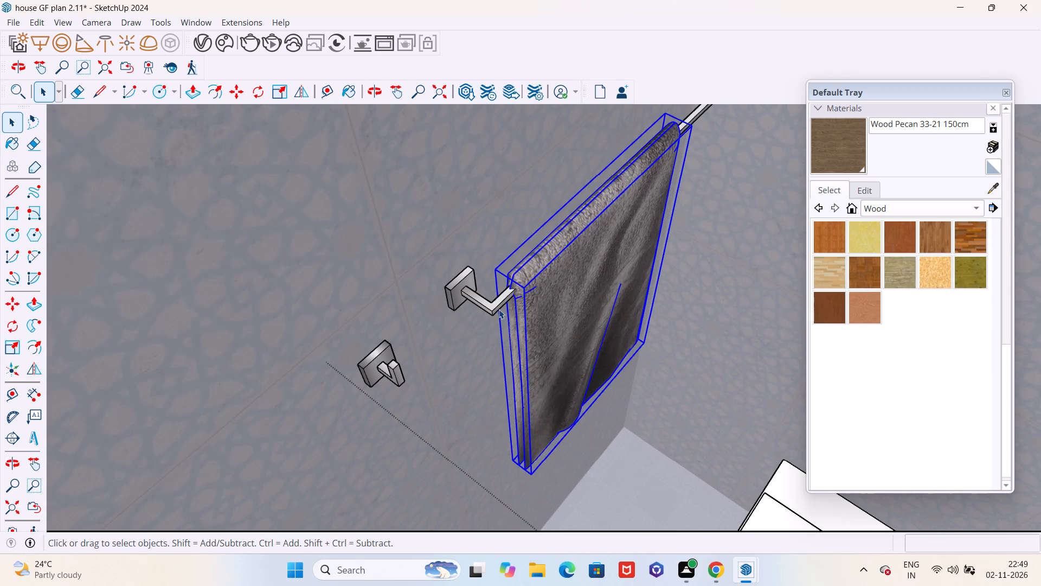
left_click(496, 309, "shift")
key("m")
scroll(448, 289, "up", 2)
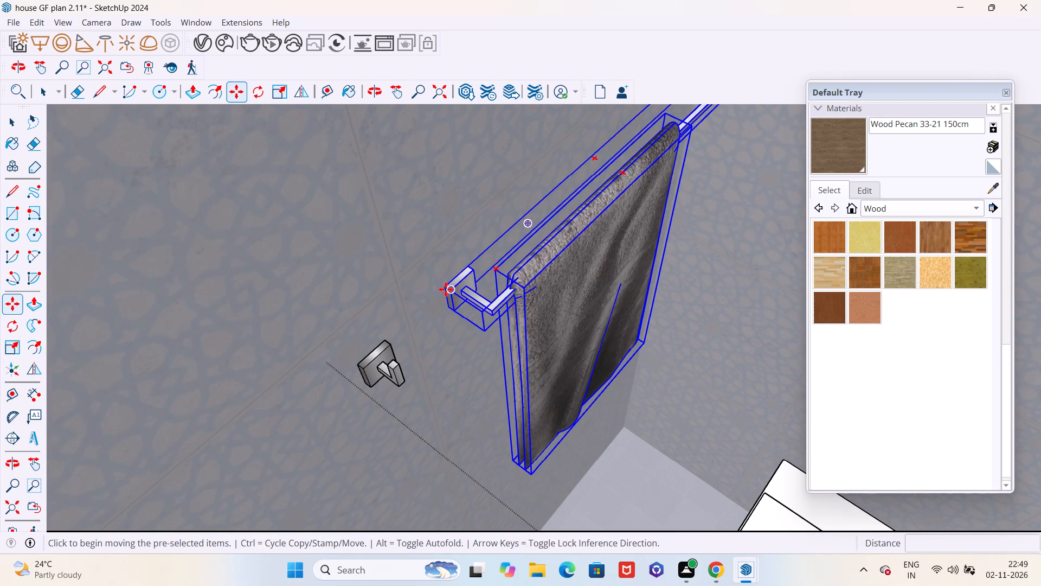
scroll(446, 289, "up", 10)
left_click(458, 277)
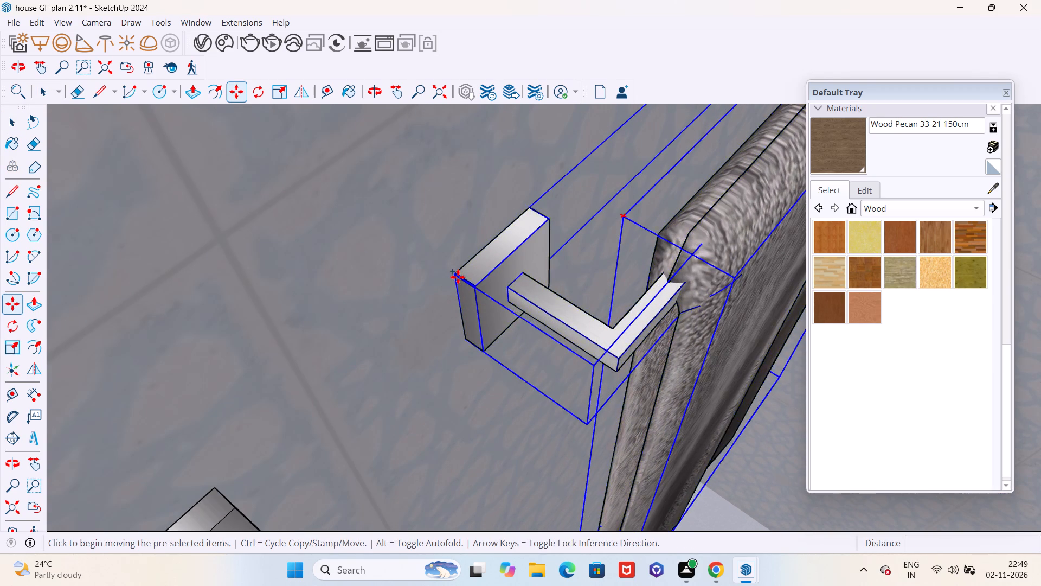
scroll(459, 277, "down", 20)
scroll(459, 277, "down", 2)
scroll(475, 285, "up", 2)
scroll(485, 287, "down", 17)
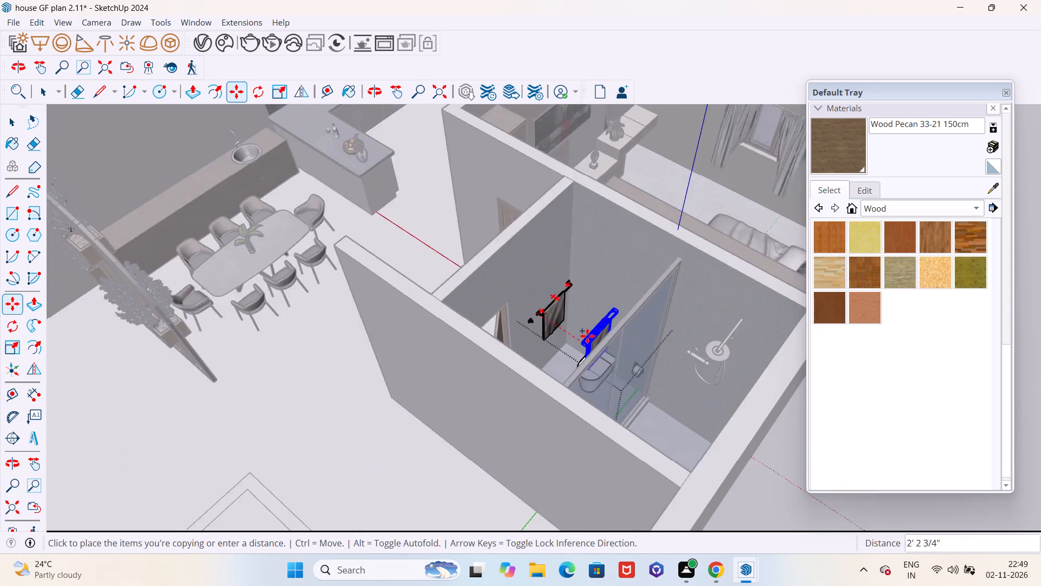
scroll(587, 336, "down", 6)
scroll(360, 247, "up", 6)
scroll(406, 242, "up", 11)
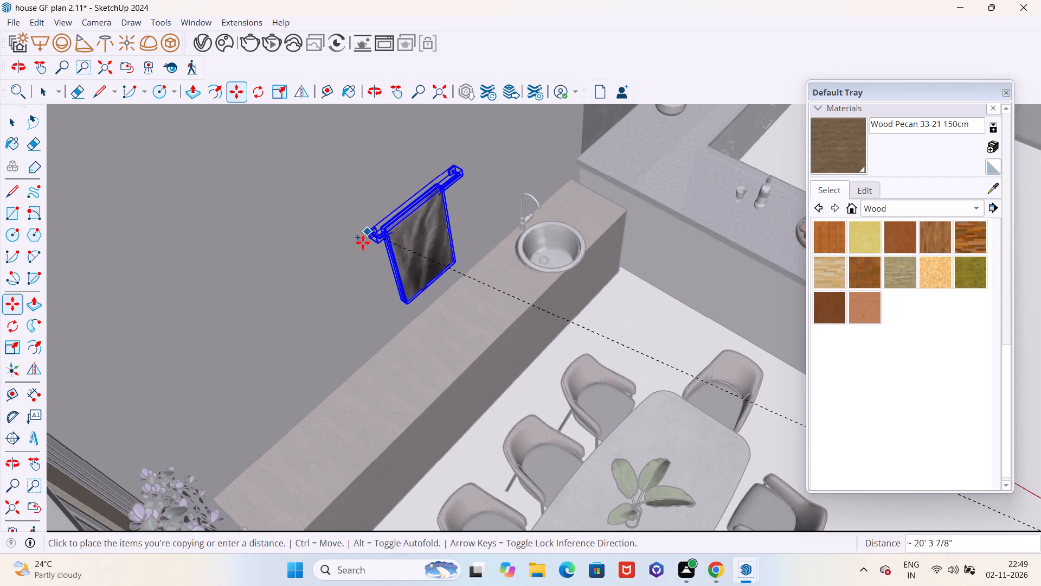
scroll(361, 248, "down", 2)
middle_click_drag(359, 254, 280, 135)
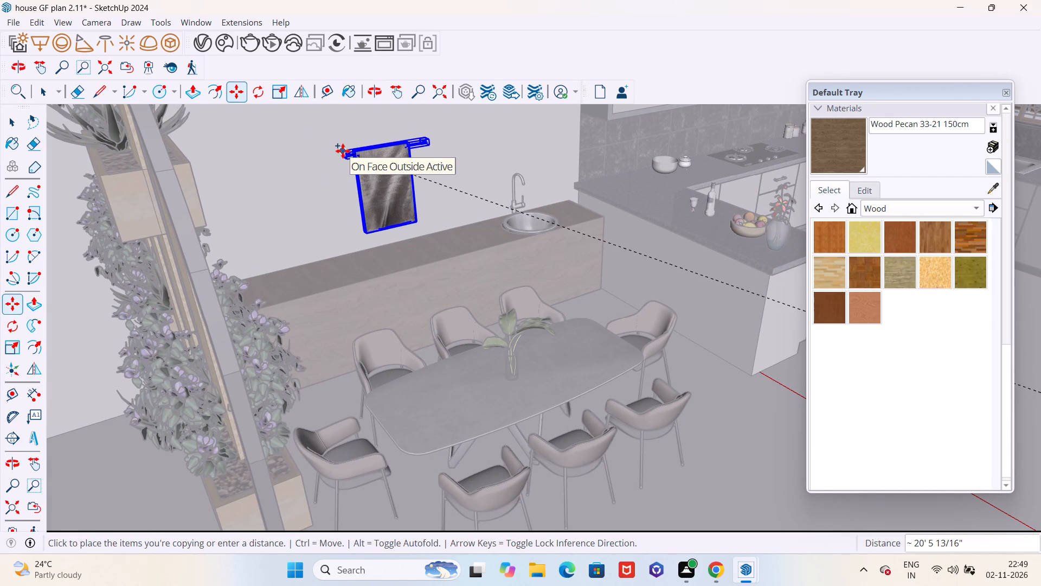
left_click(343, 151)
key("Escape")
scroll(451, 249, "down", 10)
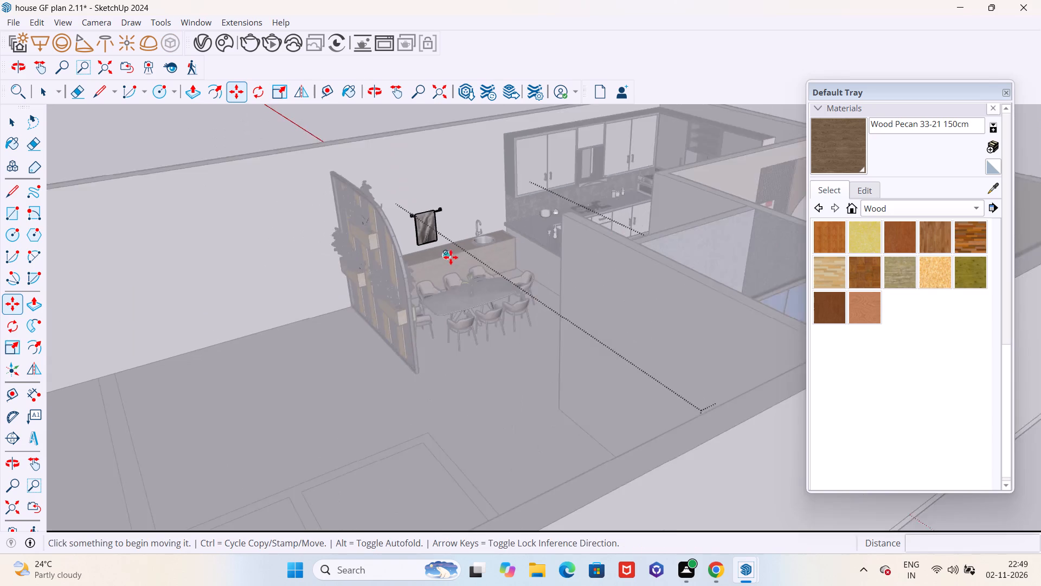
scroll(451, 257, "down", 8)
middle_click_drag(449, 264, 455, 379)
key("space")
left_click(267, 222)
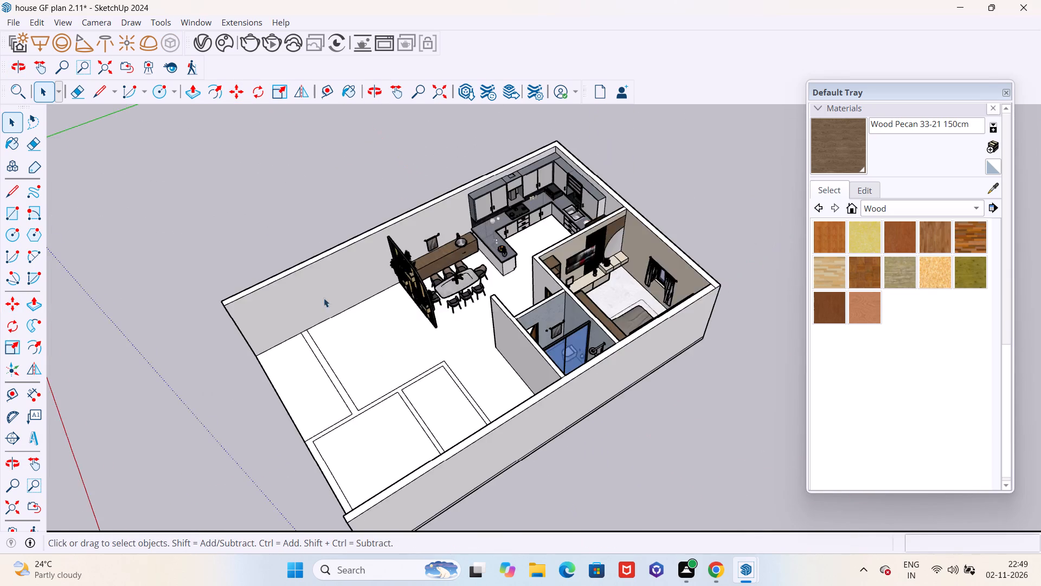
Examine the placement of the towel rail and sink along the dining wall.
scroll(352, 334, "down", 4)
scroll(392, 369, "up", 1)
middle_click_drag(404, 370, 340, 365)
scroll(515, 284, "up", 6)
scroll(371, 190, "up", 11)
middle_click_drag(376, 237, 339, 126)
scroll(440, 170, "up", 6)
scroll(431, 233, "down", 4)
middle_click_drag(408, 233, 438, 257)
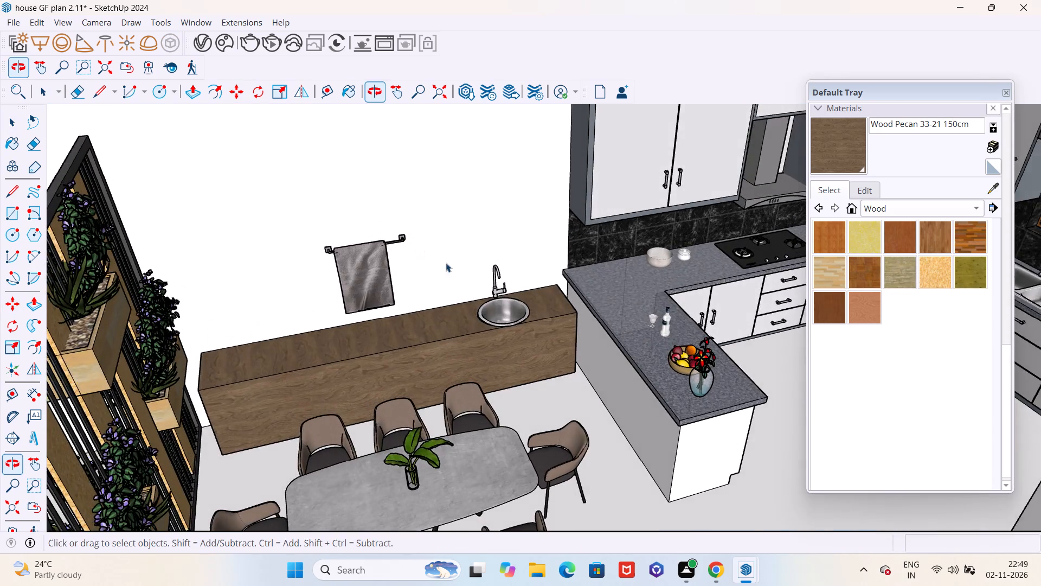
scroll(502, 289, "down", 4)
Switch to Chrome and search Google Images for "mirror 3d warehouse".
left_click(710, 564)
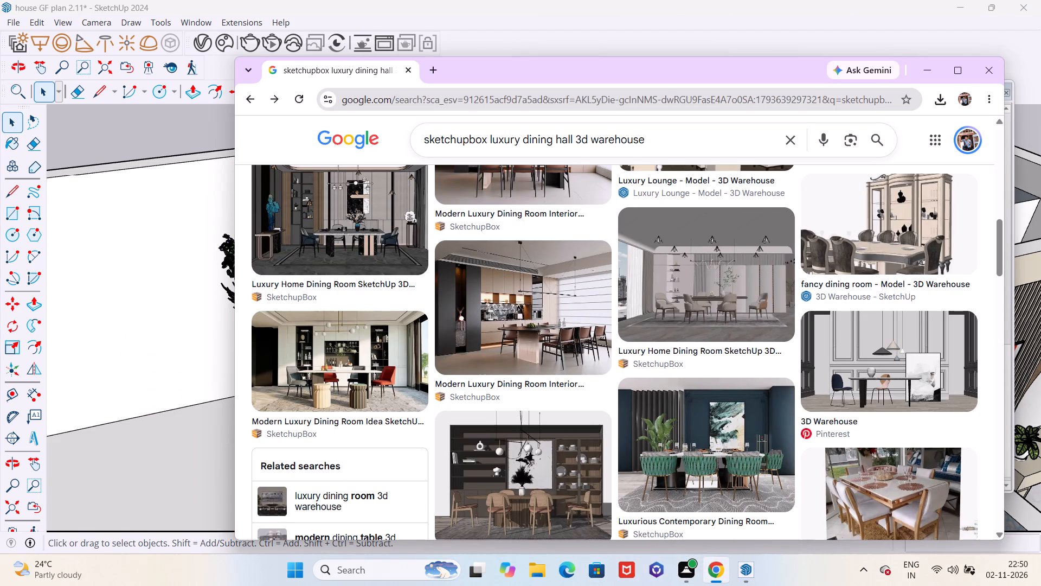
left_click(574, 139)
key("BackSpace")
key("BackSpace")
key("BackSpace")
key("BackSpace")
key("BackSpace")
key("BackSpace")
key("BackSpace")
key("BackSpace")
key("BackSpace")
key("BackSpace")
key("BackSpace")
key("BackSpace")
key("BackSpace")
key("BackSpace")
key("BackSpace")
key("BackSpace")
key("BackSpace")
key("BackSpace")
key("BackSpace")
key("BackSpace")
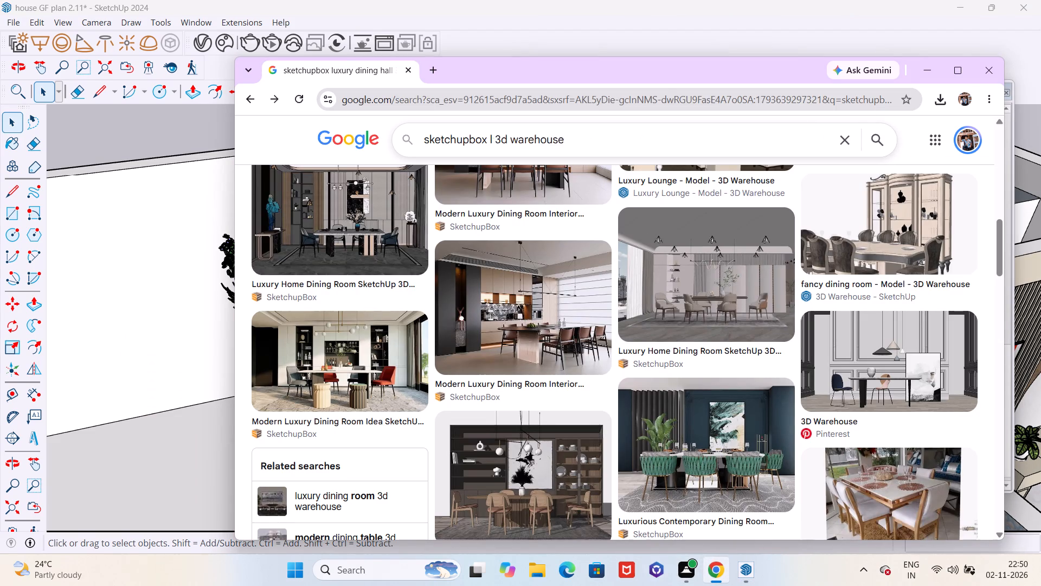
type("mirror")
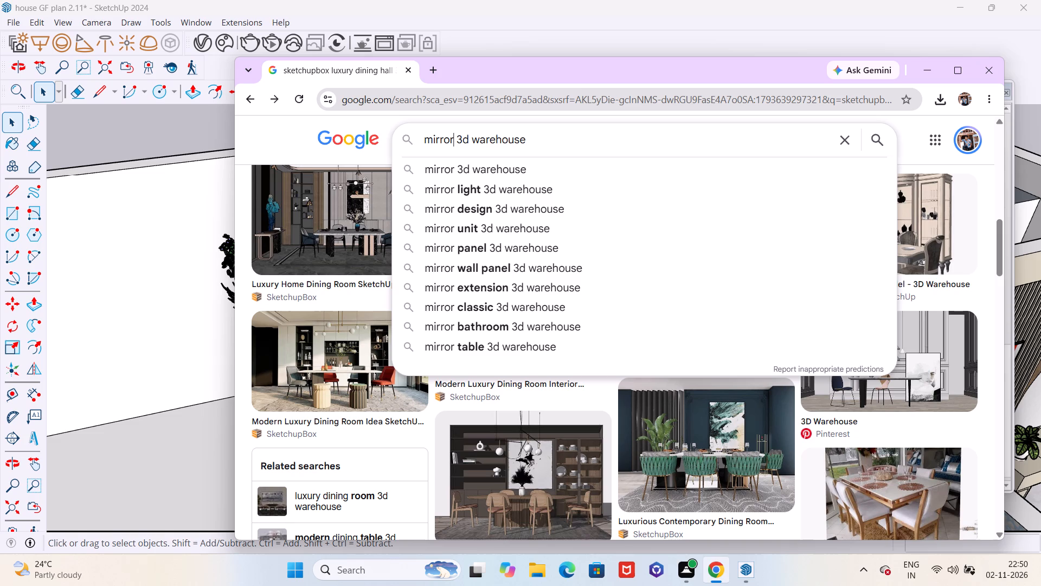
key("Return")
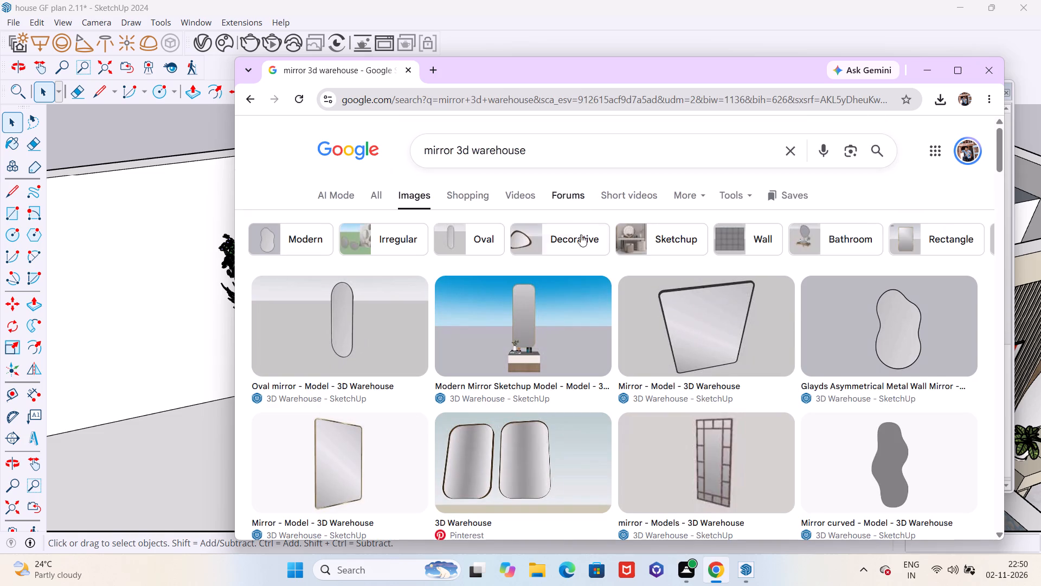
Browse the mirror image results and open the HUDSON mirror model's page on 3D Warehouse.
scroll(581, 306, "down", 2)
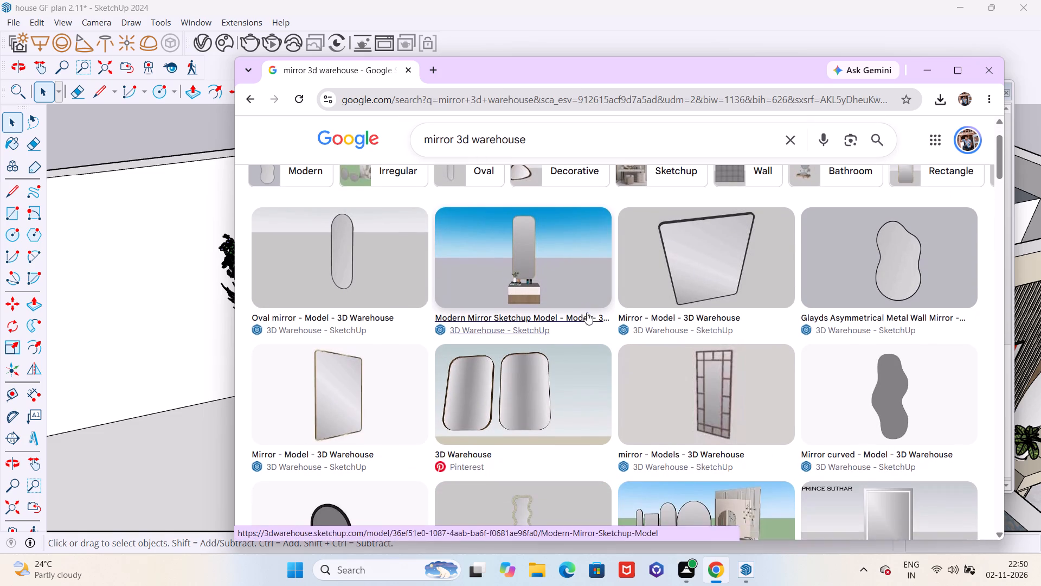
scroll(587, 313, "down", 7)
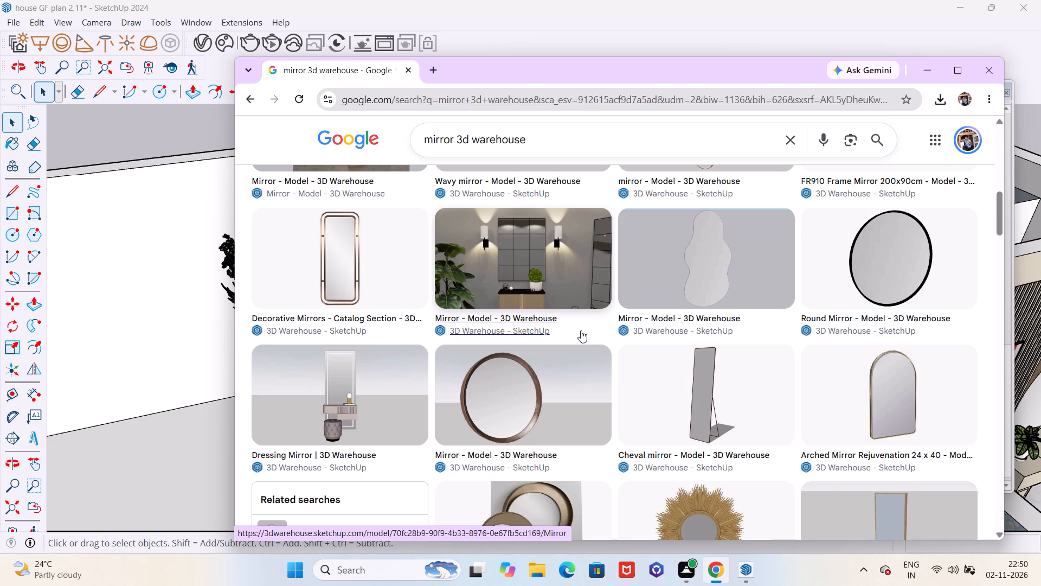
scroll(580, 333, "down", 3)
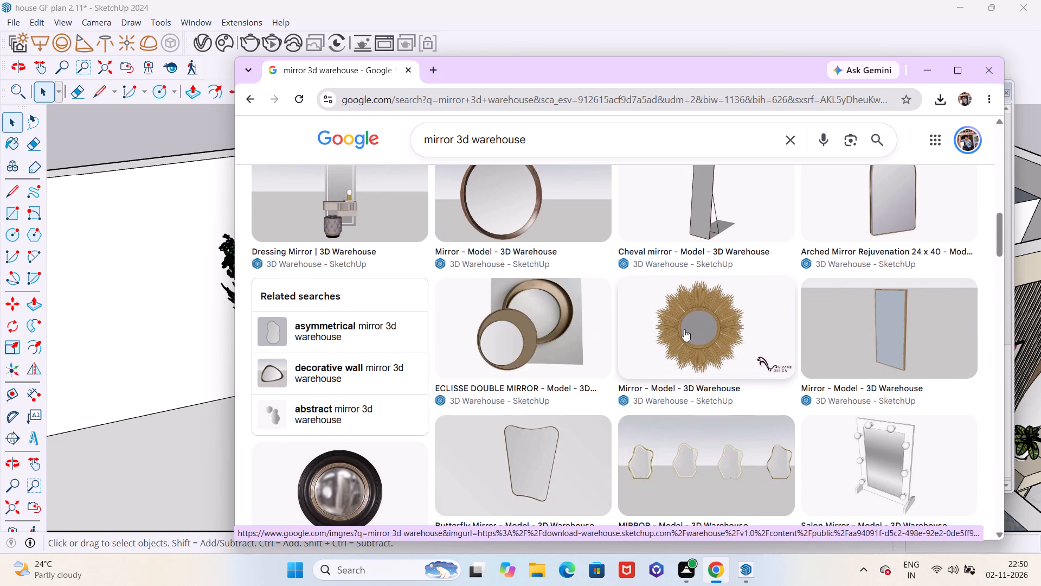
scroll(682, 333, "down", 6)
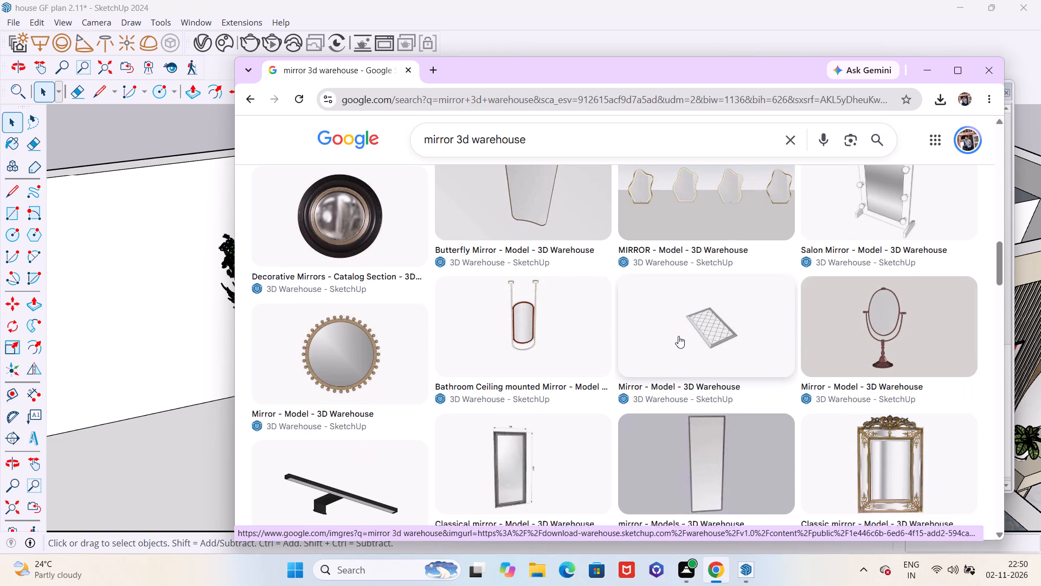
scroll(678, 336, "down", 3)
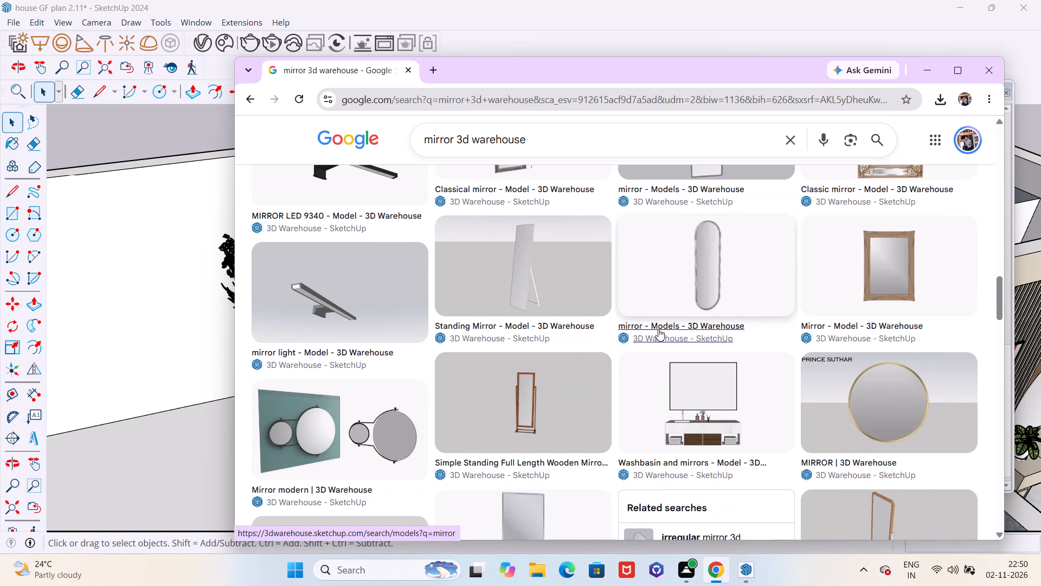
scroll(658, 330, "down", 5)
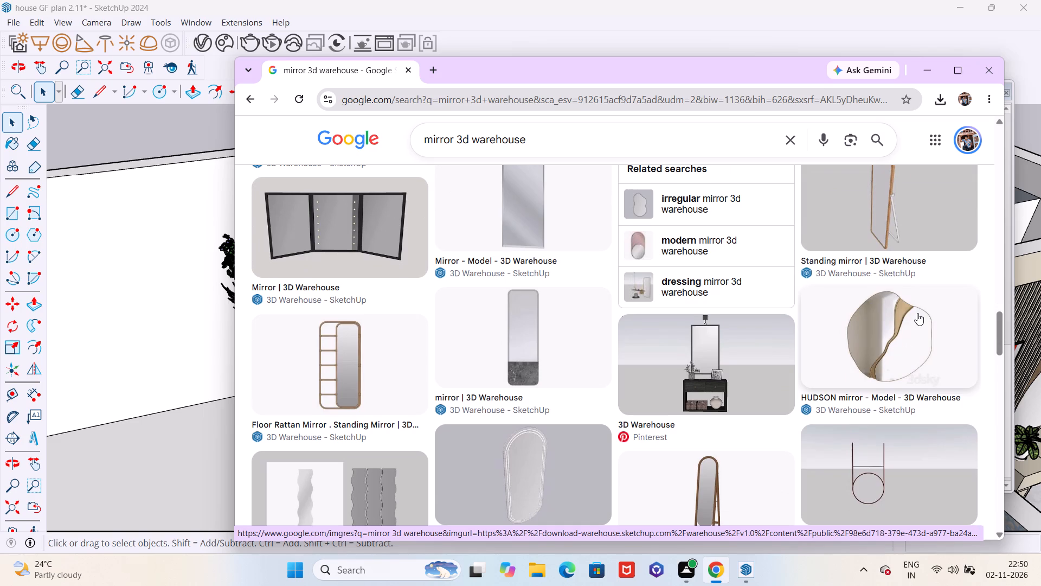
left_click(914, 320)
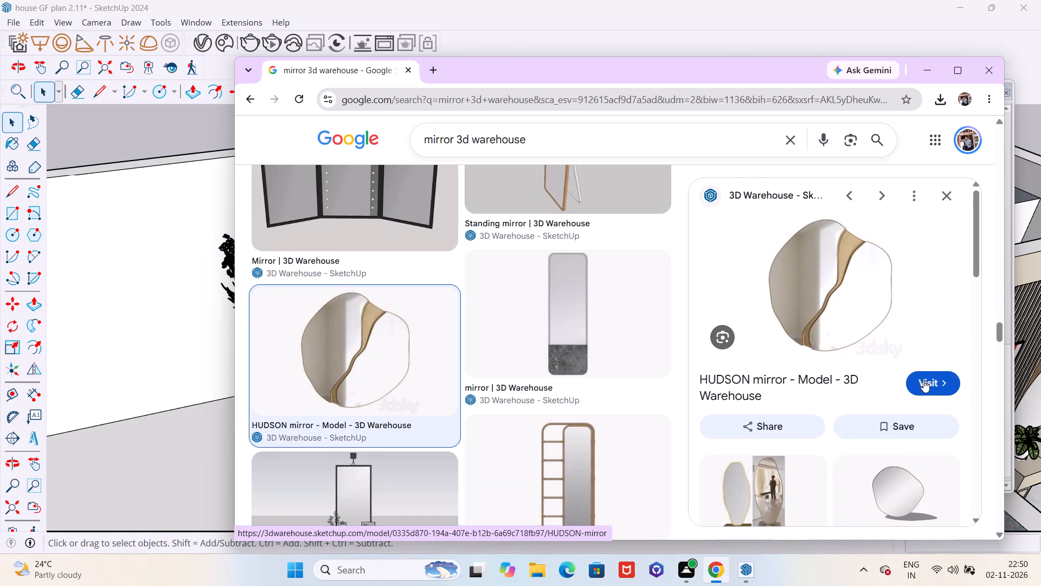
left_click(923, 380)
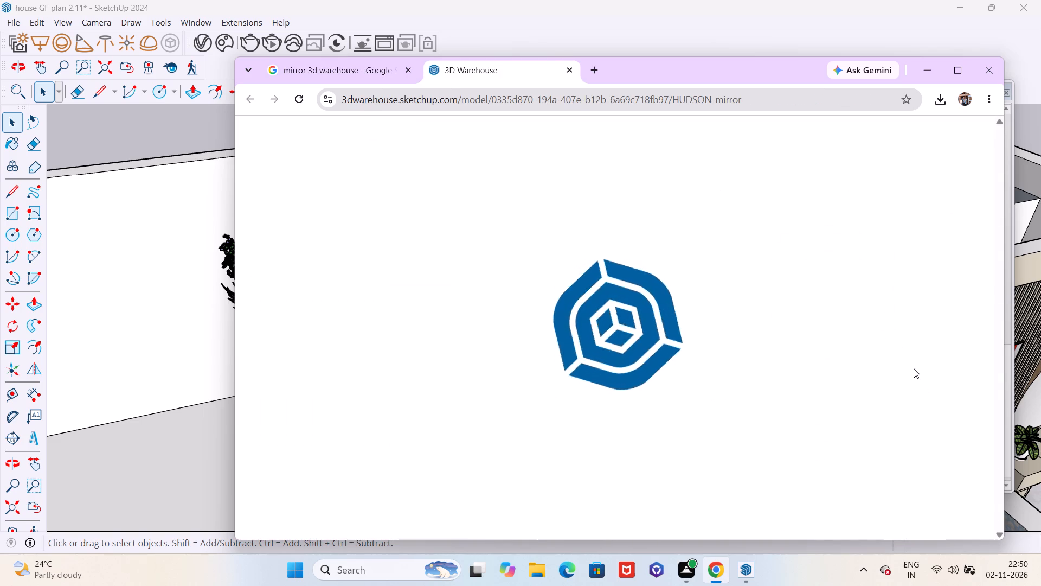
Download the HUDSON mirror as a SketchUp file, skipping the promotional video and declining the subscription offer.
scroll(824, 352, "down", 3)
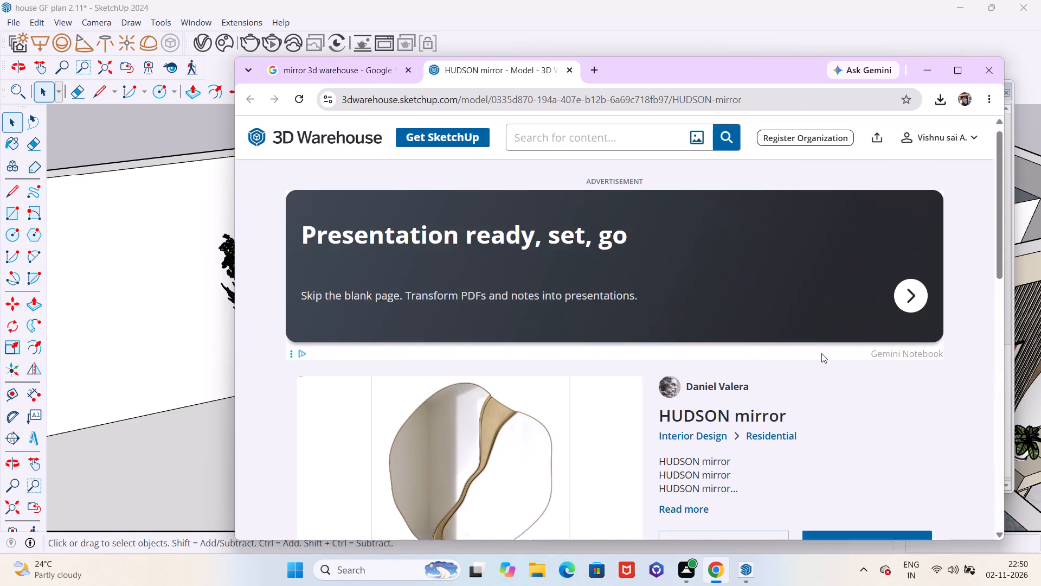
scroll(821, 353, "down", 1)
left_click(863, 309)
left_click(863, 291)
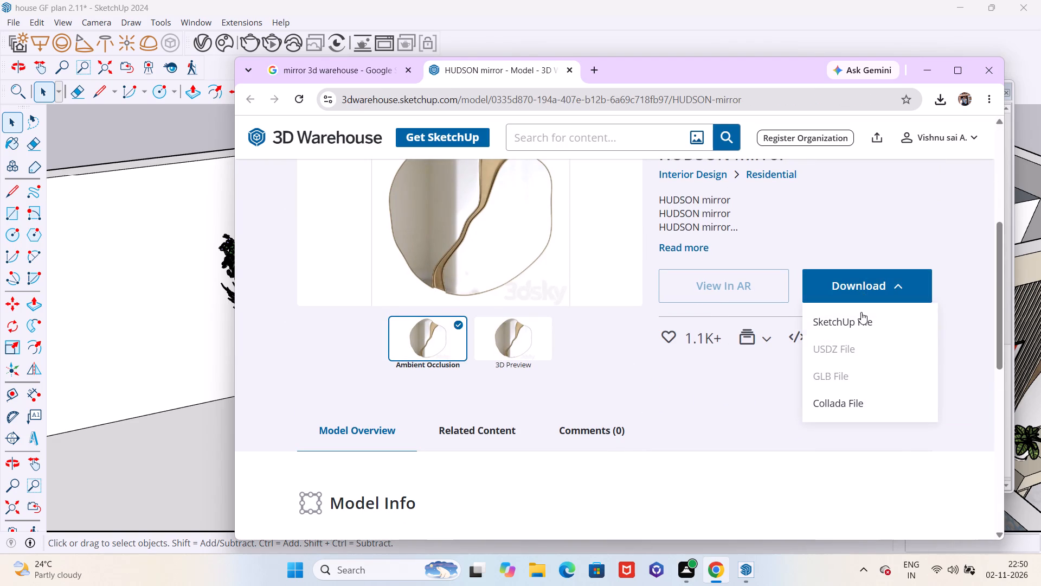
left_click(860, 314)
scroll(858, 314, "down", 10)
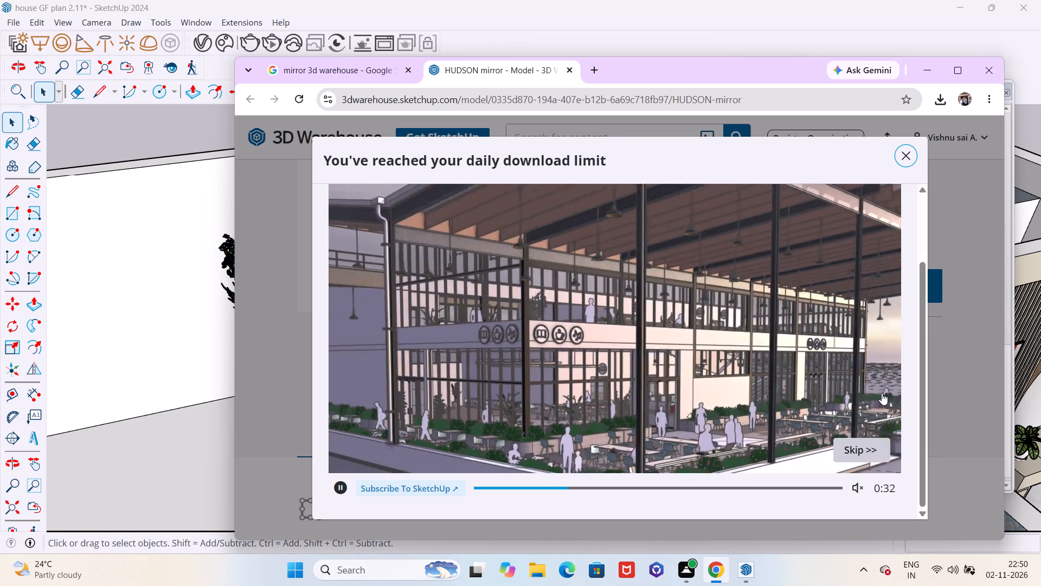
left_click(864, 447)
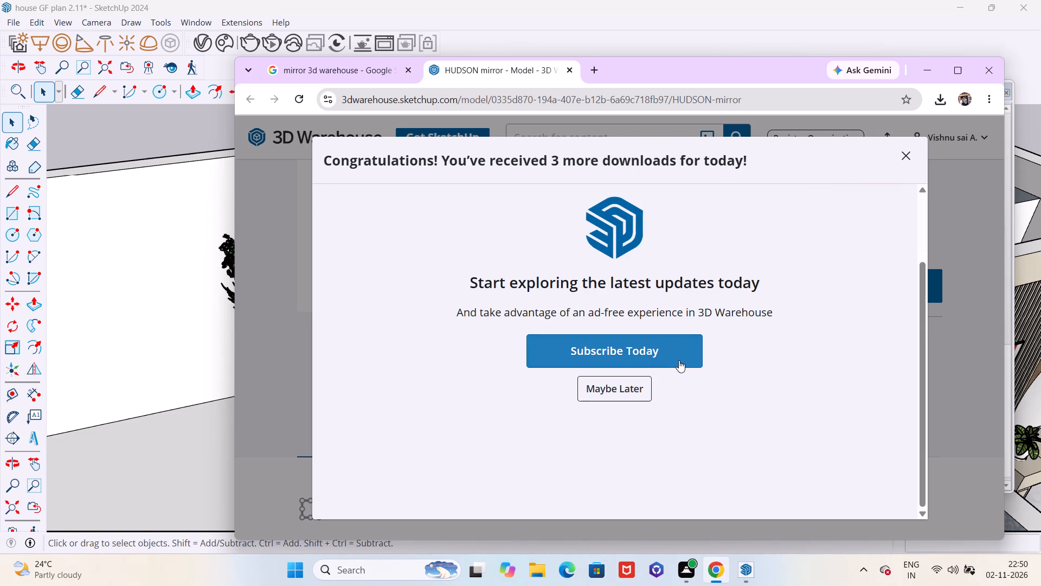
left_click(640, 397)
left_click(877, 301)
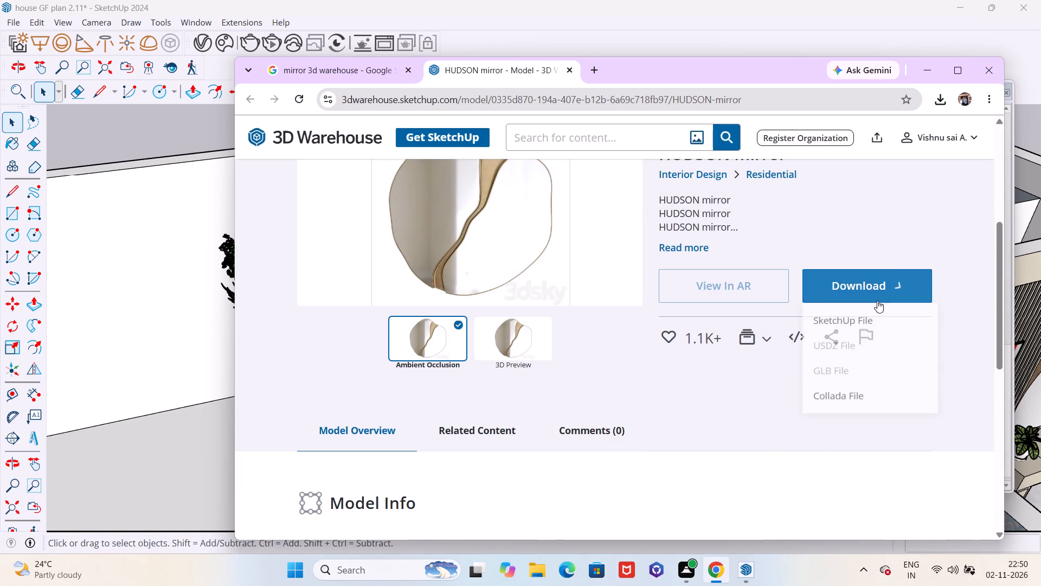
left_click(878, 326)
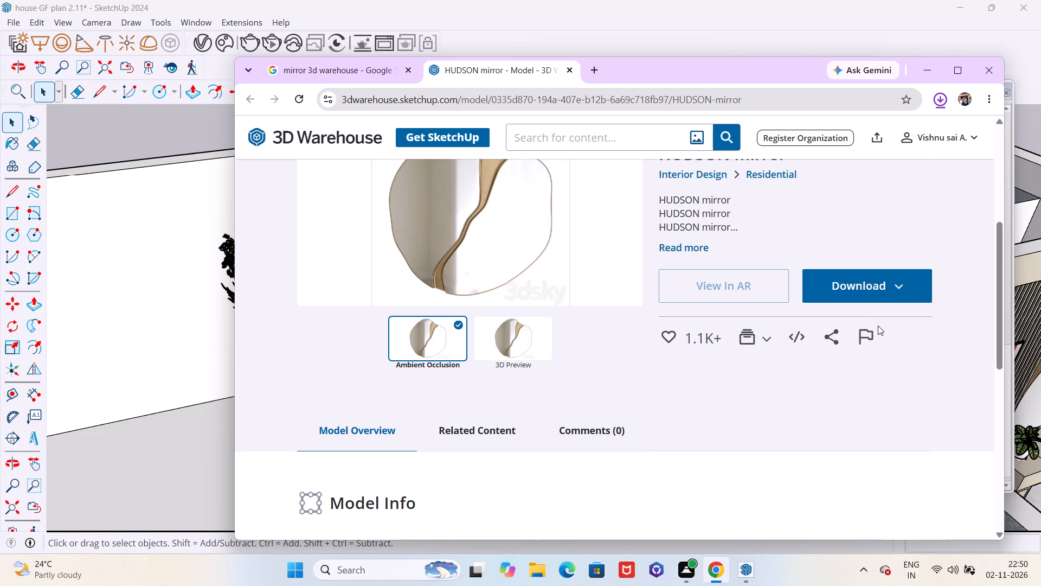
Switch back to SketchUp, import HUDSON+mirror from Downloads, and place it on the empty ground outside the house.
left_click(924, 75)
scroll(583, 431, "down", 1)
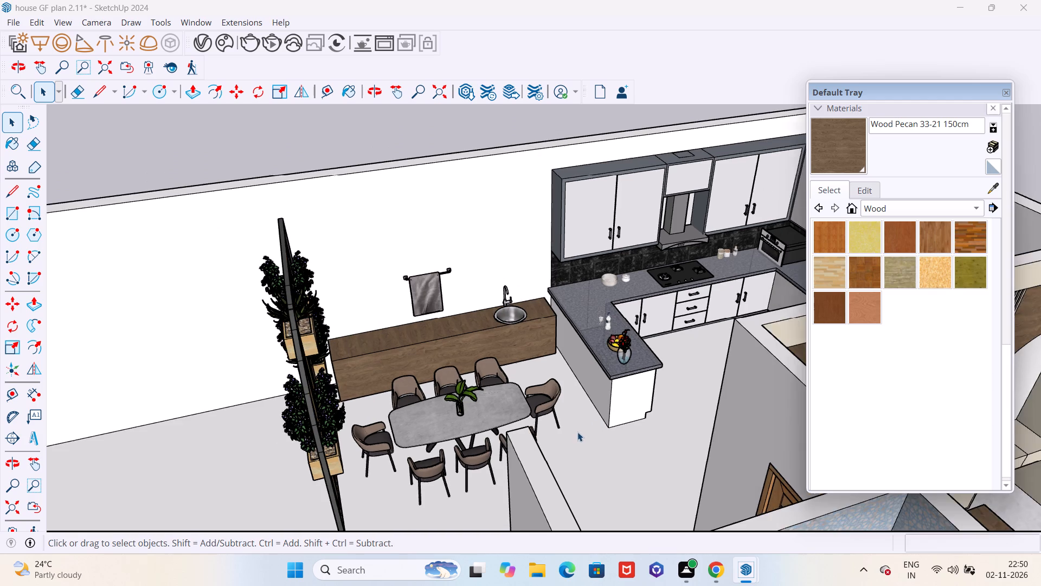
middle_click_drag(568, 419, 487, 283)
middle_click_drag(521, 352, 634, 567)
scroll(531, 374, "down", 1)
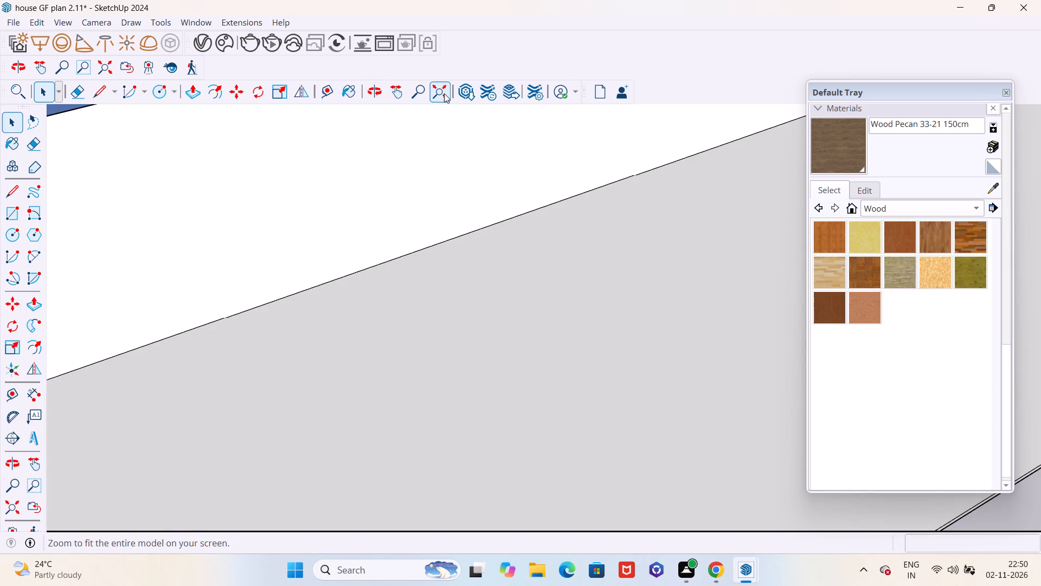
left_click(444, 104)
left_click(443, 92)
scroll(507, 169, "up", 5)
middle_click_drag(536, 223, 503, 182)
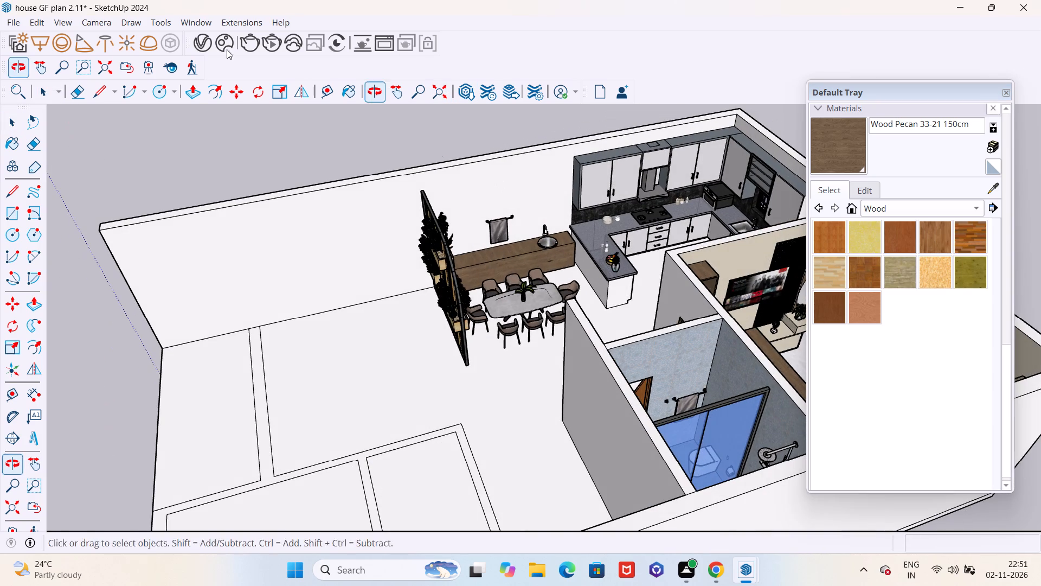
left_click(13, 17)
left_click(34, 224)
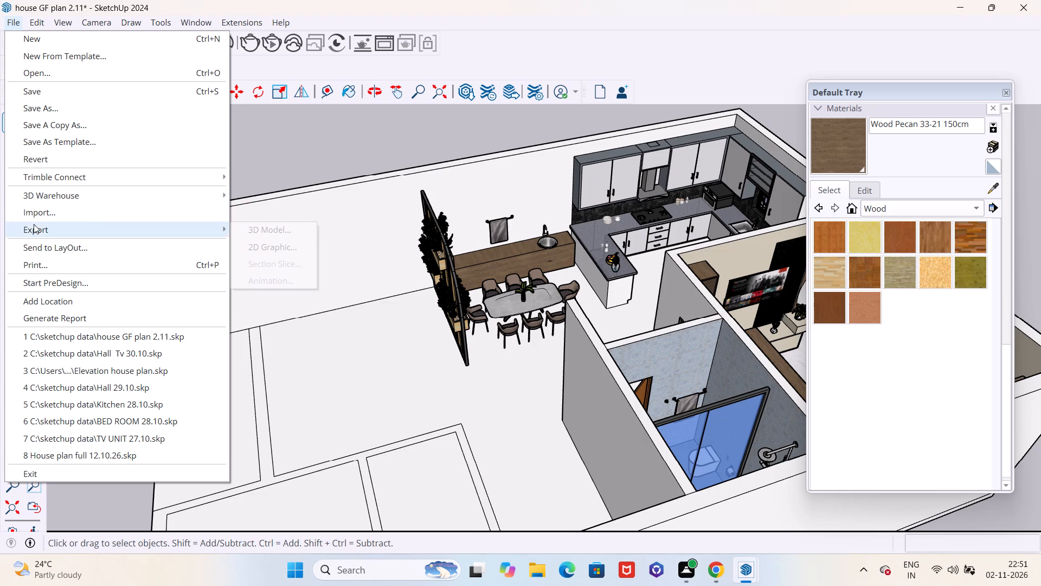
left_click(32, 217)
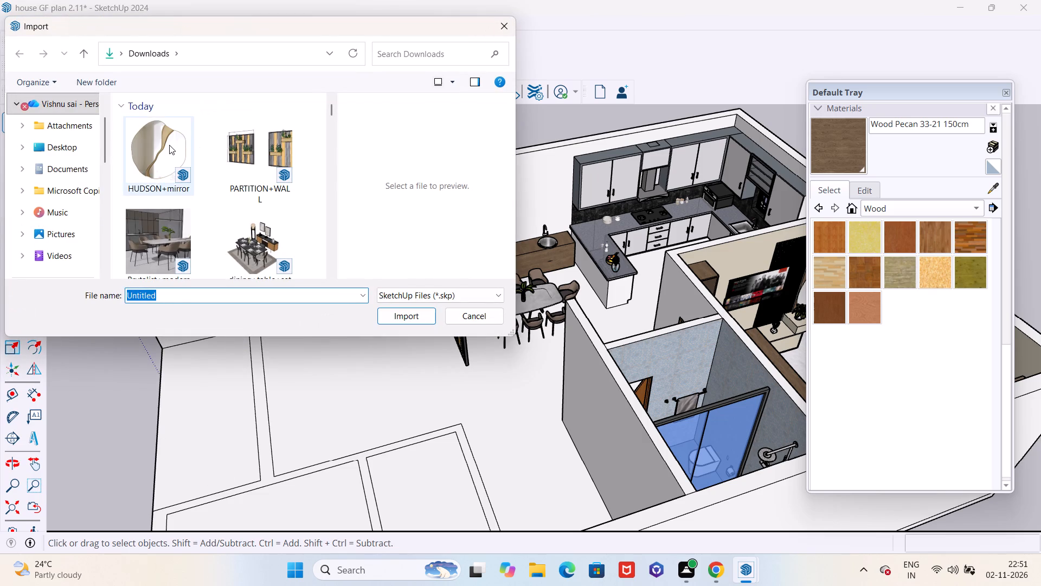
left_click(169, 145)
left_click(402, 313)
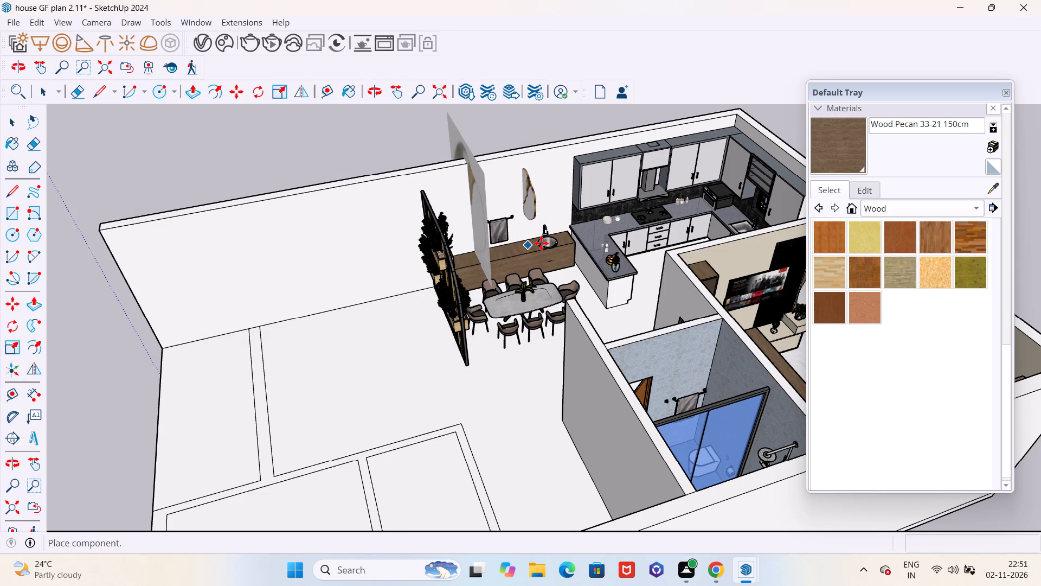
scroll(541, 253, "down", 5)
scroll(356, 271, "down", 16)
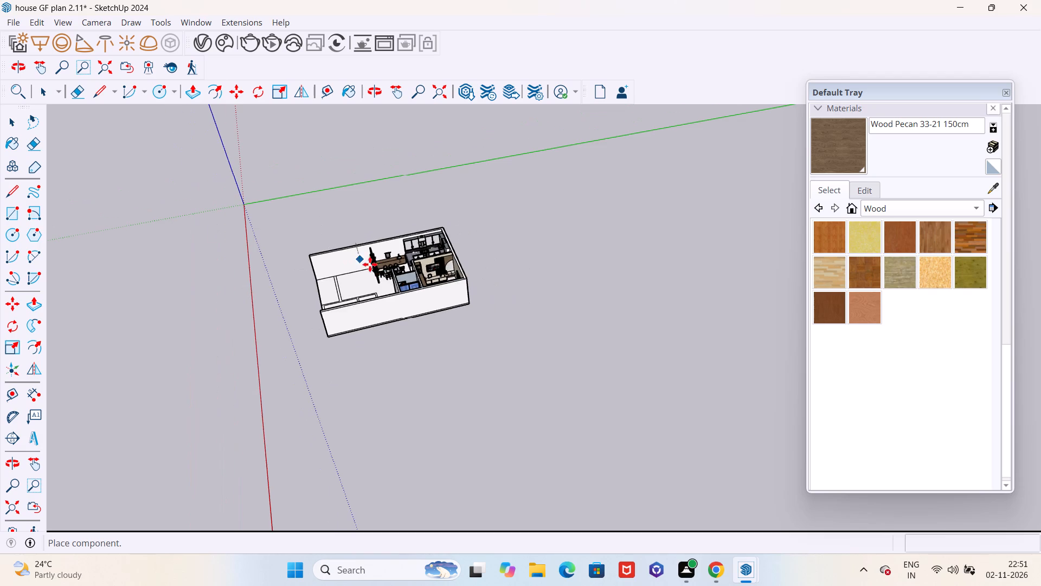
left_click(509, 393)
Open the imported mirror component, delete the flat picture panel beside the modelled mirror, and leave the component.
scroll(514, 427, "up", 11)
scroll(484, 394, "down", 1)
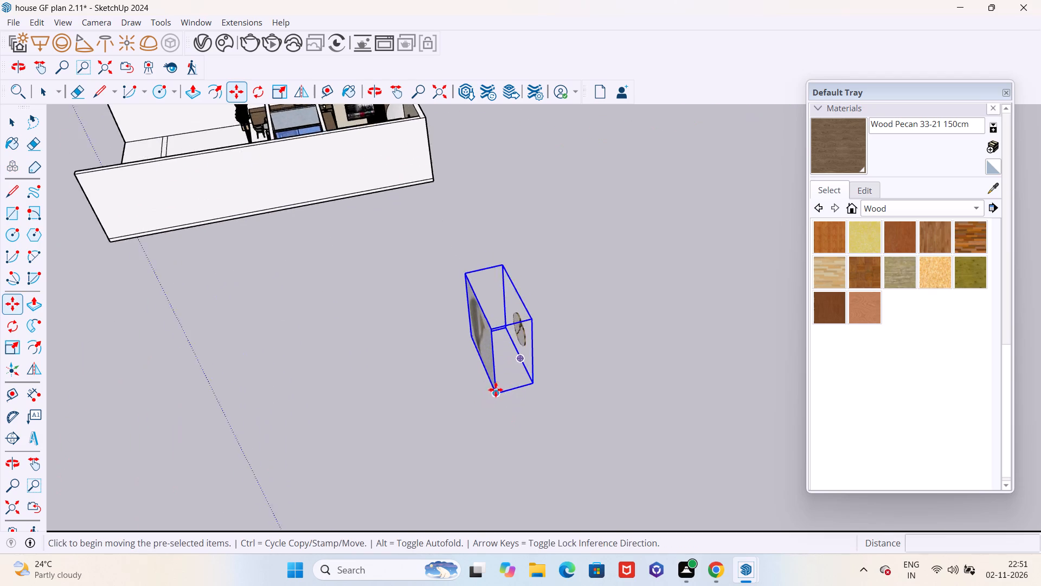
scroll(496, 390, "up", 12)
scroll(523, 368, "down", 5)
middle_click_drag(526, 373, 844, 276)
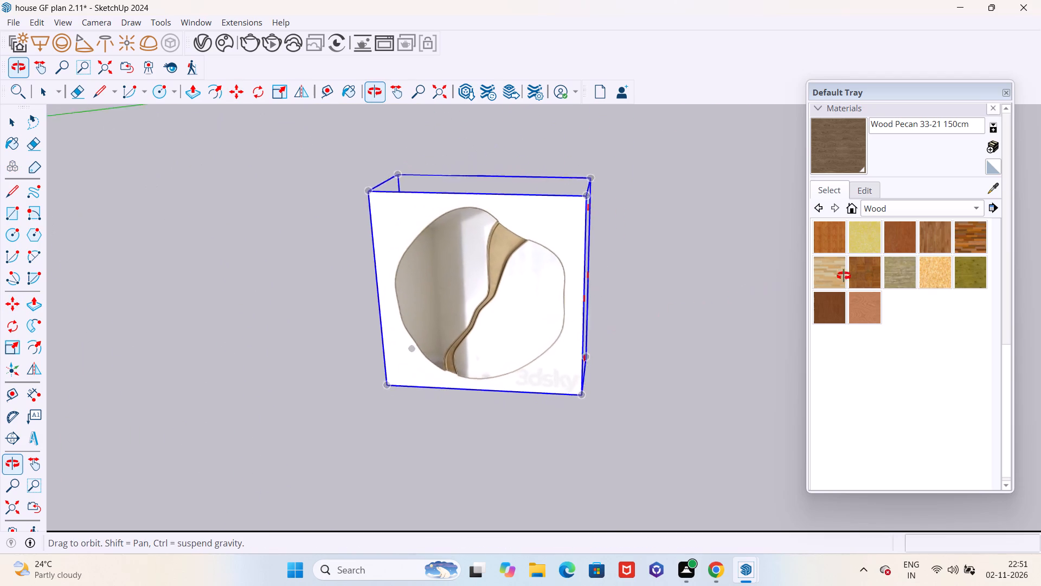
middle_click_drag(844, 276, 294, 301)
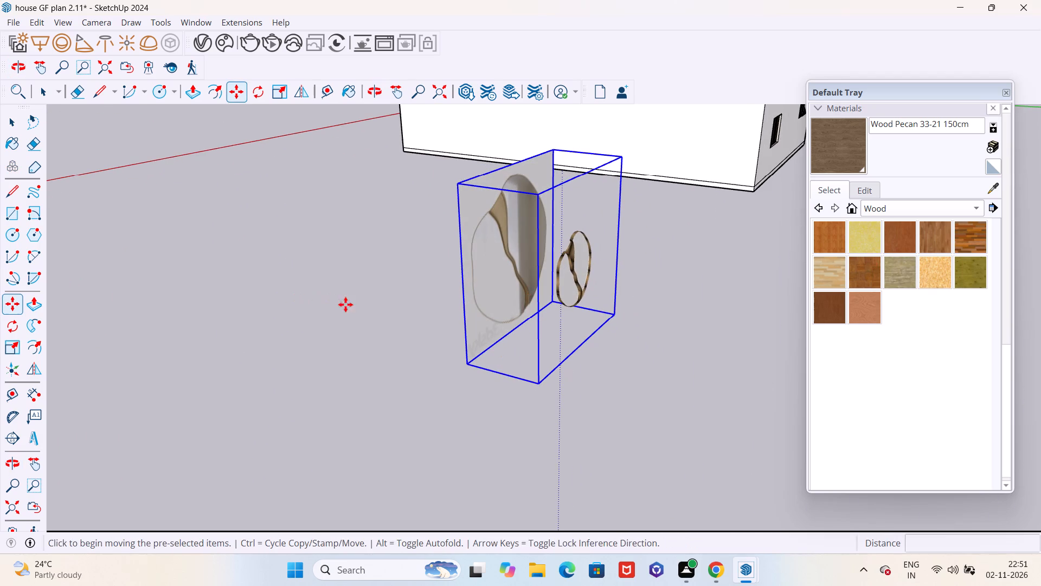
key("space")
double_click(521, 297)
double_click(510, 286)
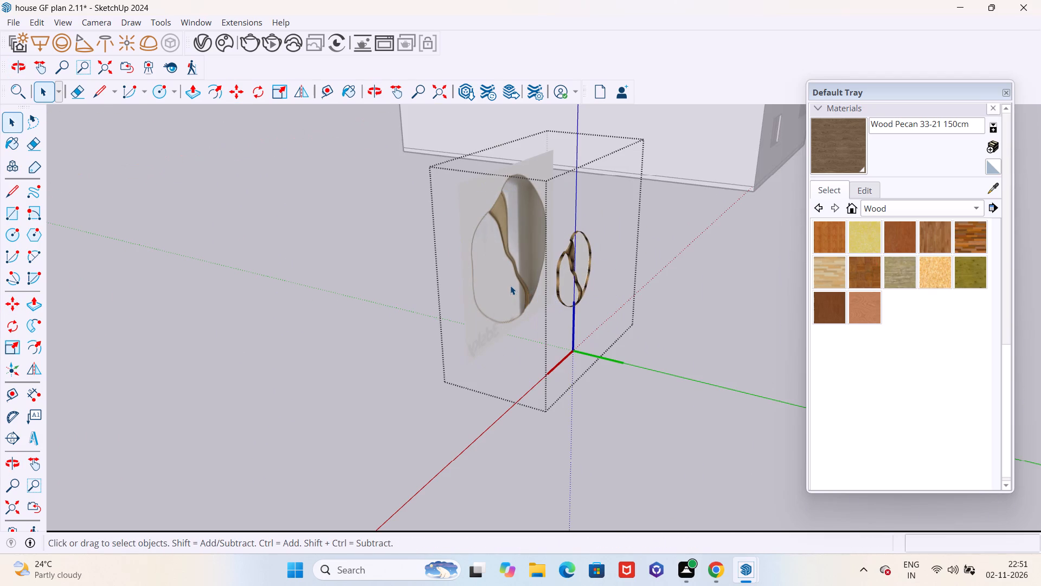
left_click(510, 285)
key("Delete")
scroll(486, 291, "down", 4)
middle_click_drag(504, 311, 454, 312)
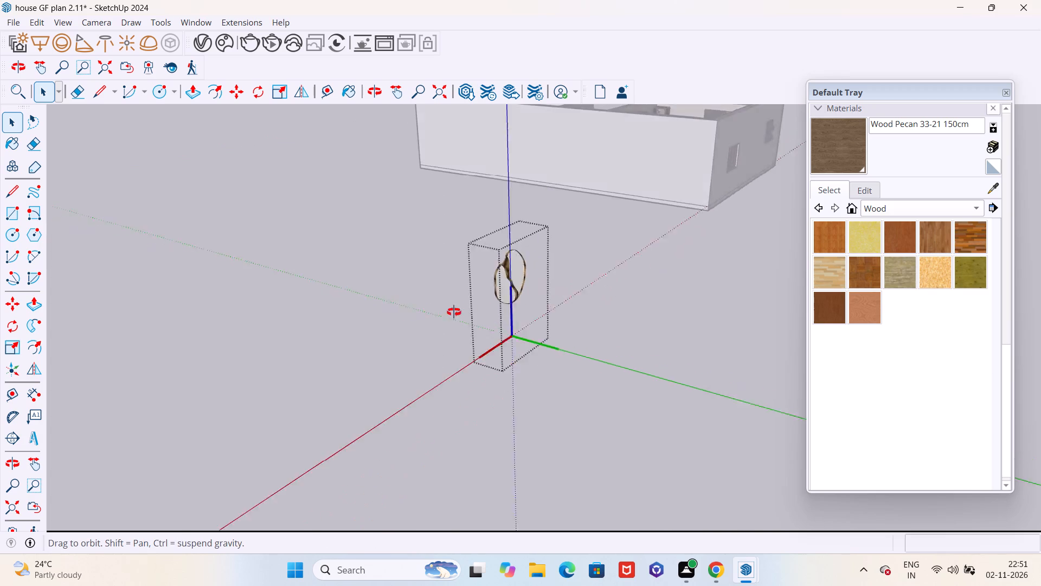
middle_click_drag(454, 312, 682, 302)
scroll(293, 308, "down", 4)
middle_click_drag(311, 320, 361, 322)
scroll(87, 313, "down", 9)
middle_click_drag(74, 329, 475, 338)
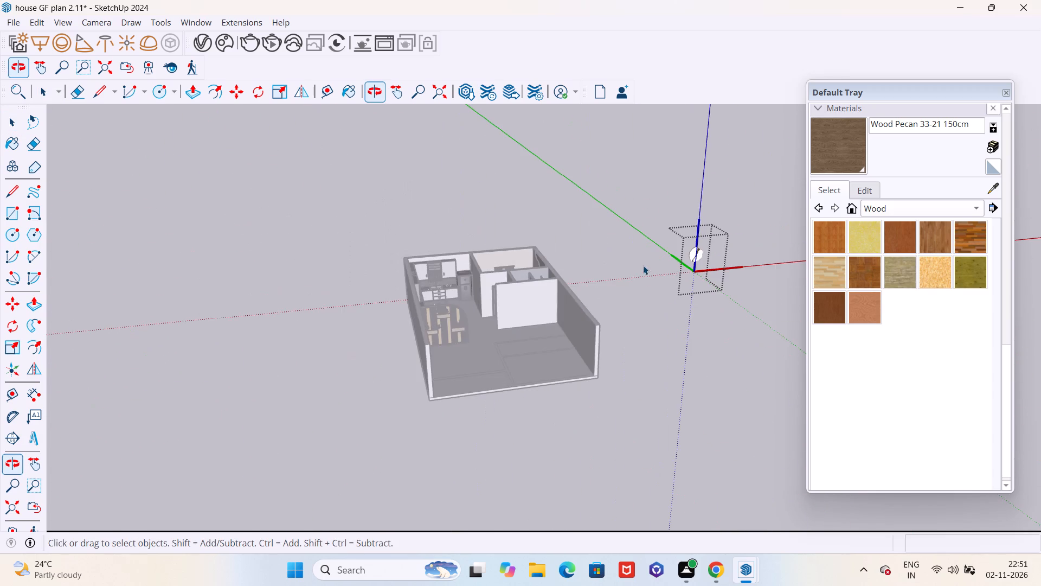
scroll(695, 255, "up", 5)
scroll(696, 253, "up", 20)
scroll(696, 253, "up", 4)
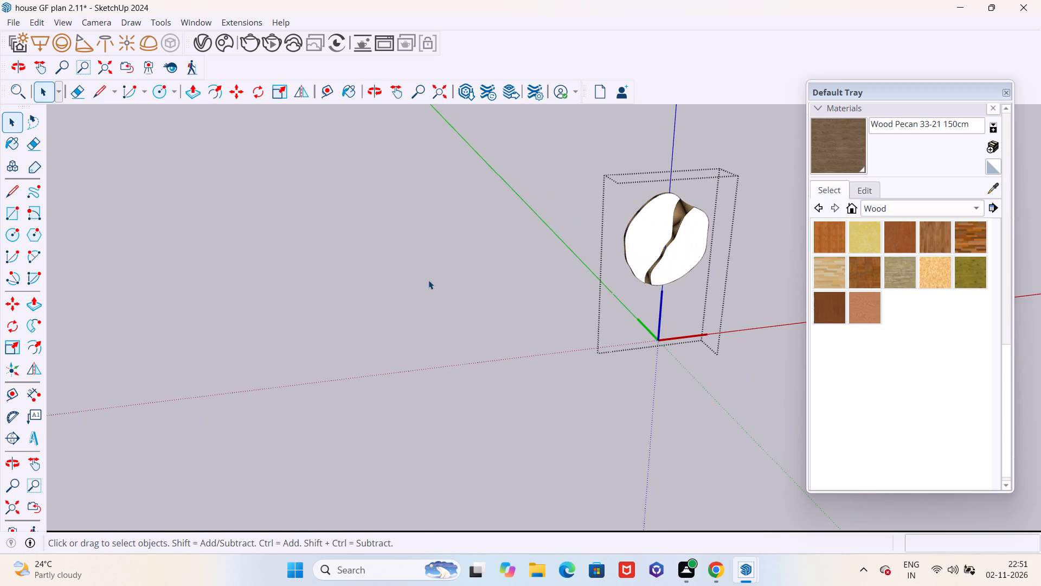
left_click(378, 269)
Rotate the mirror component about a quarter turn in the horizontal plane.
scroll(300, 271, "down", 6)
middle_click_drag(487, 304, 459, 308)
scroll(127, 308, "down", 7)
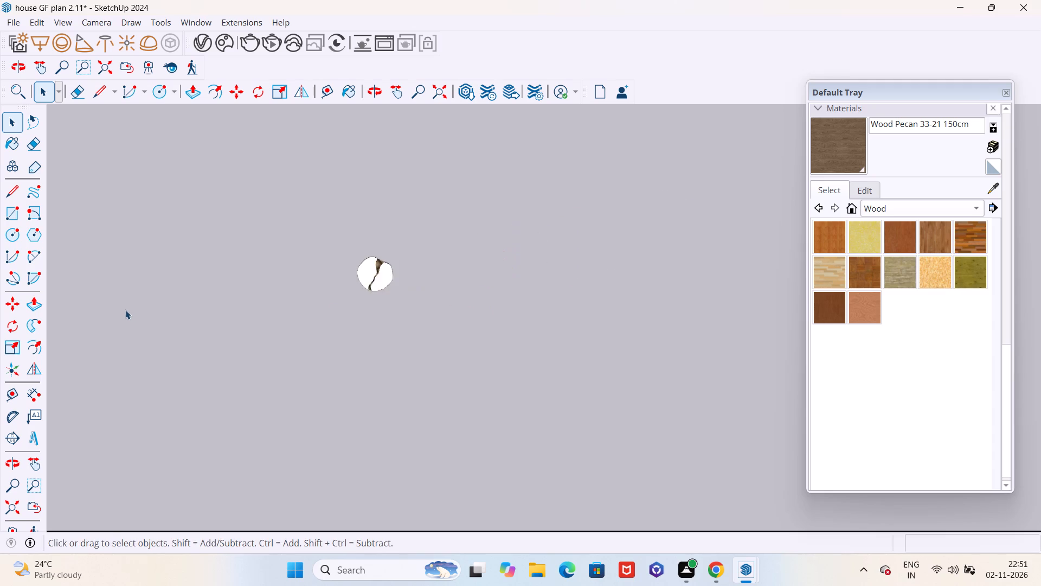
left_click(358, 279)
key("q")
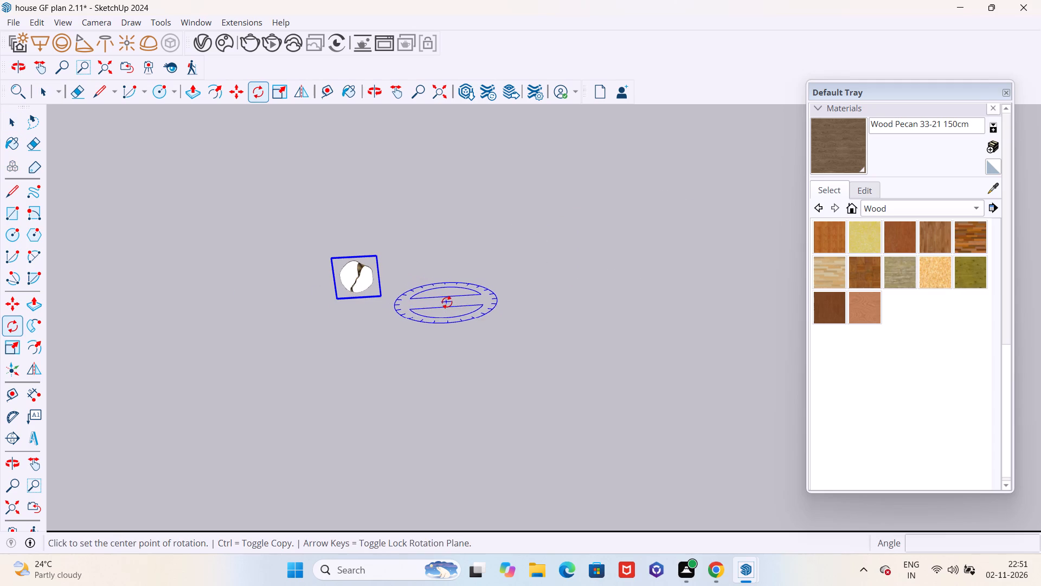
left_click(447, 302)
left_click(485, 300)
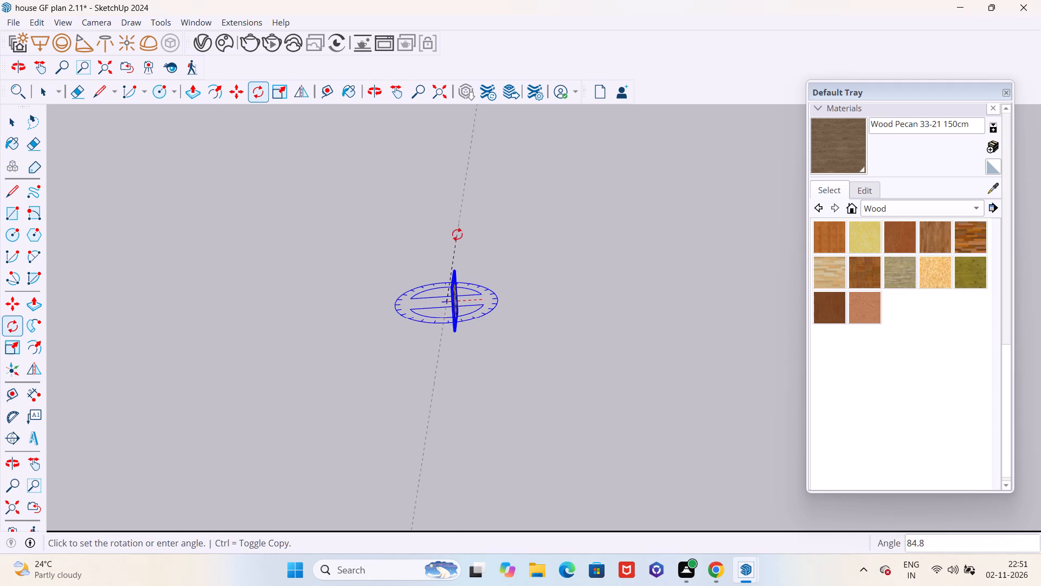
left_click(439, 227)
Examine the rotated mirror component from several sides, checking its back edge and its orientation relative to the house.
middle_click_drag(497, 368, 152, 374)
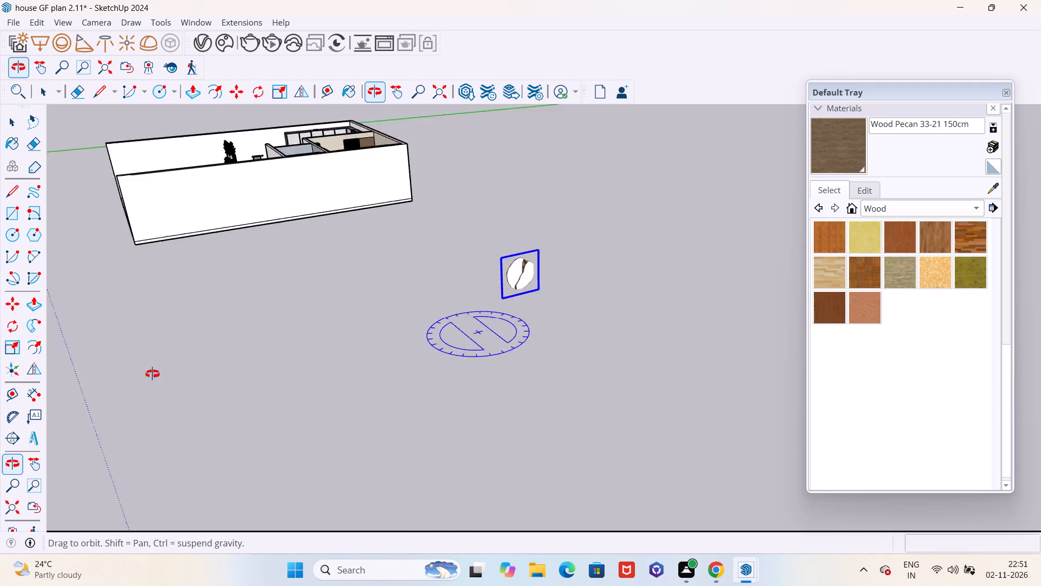
middle_click_drag(152, 374, 135, 373)
scroll(364, 348, "up", 11)
scroll(254, 364, "down", 6)
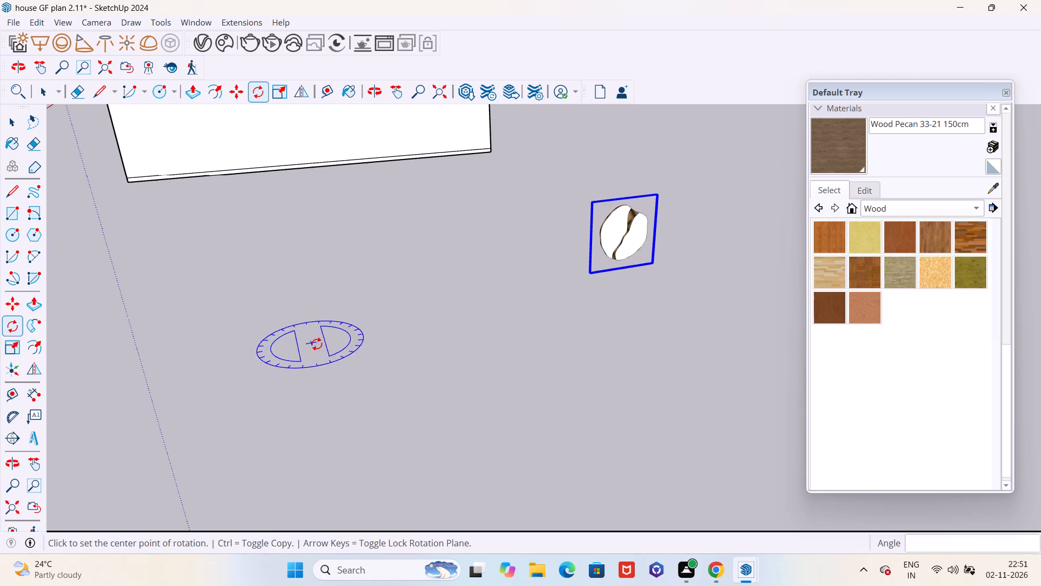
key("m")
scroll(570, 257, "up", 10)
scroll(340, 304, "down", 12)
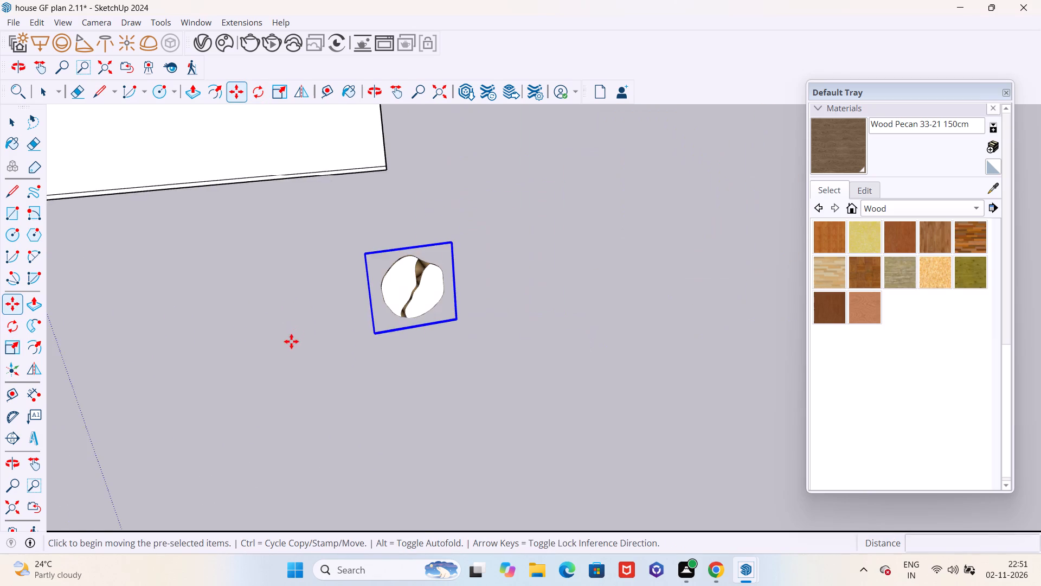
middle_click_drag(292, 342, 320, 348)
scroll(263, 337, "down", 12)
middle_click_drag(268, 388, 511, 354)
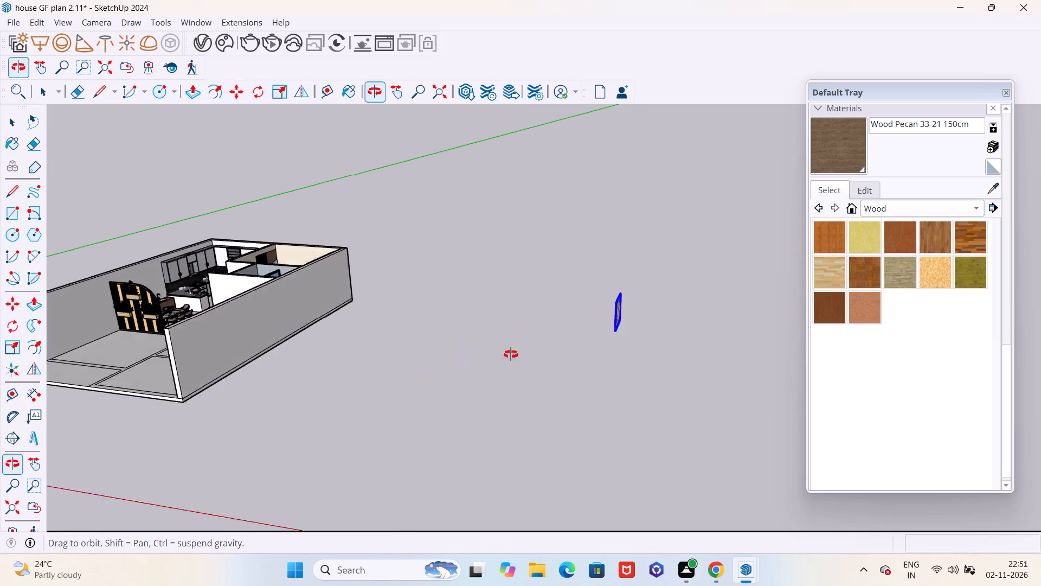
middle_click_drag(511, 354, 565, 342)
scroll(0, 346, "down", 6)
scroll(449, 353, "down", 4)
scroll(372, 361, "down", 5)
scroll(592, 334, "up", 2)
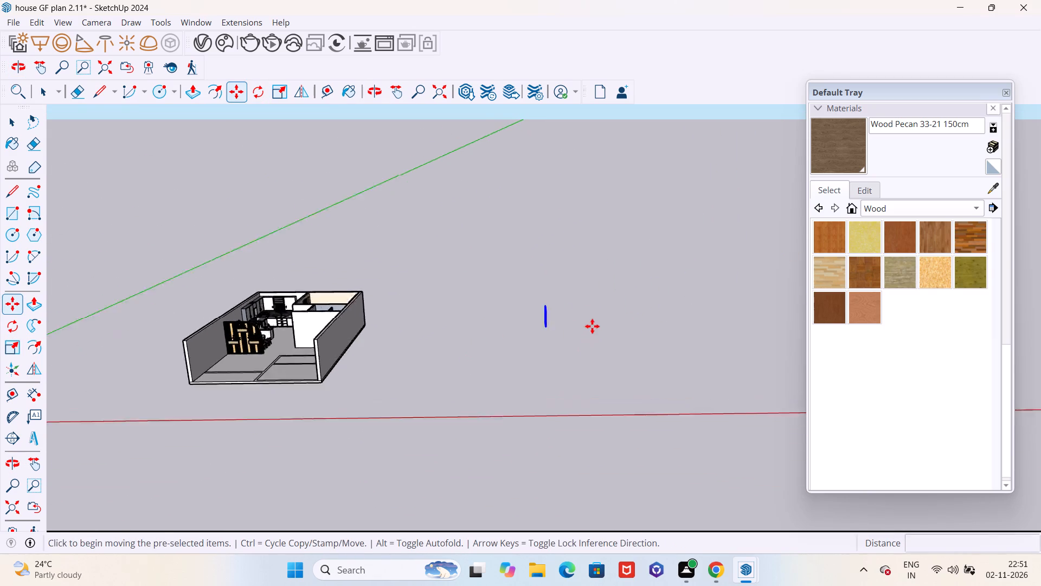
scroll(592, 326, "up", 20)
scroll(592, 326, "up", 14)
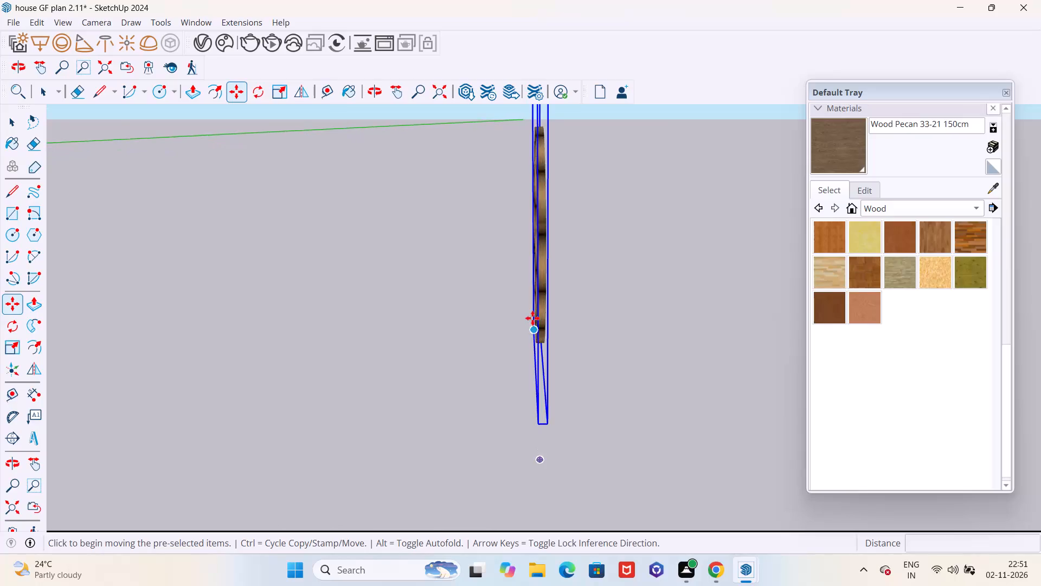
scroll(531, 316, "up", 6)
scroll(564, 366, "down", 5)
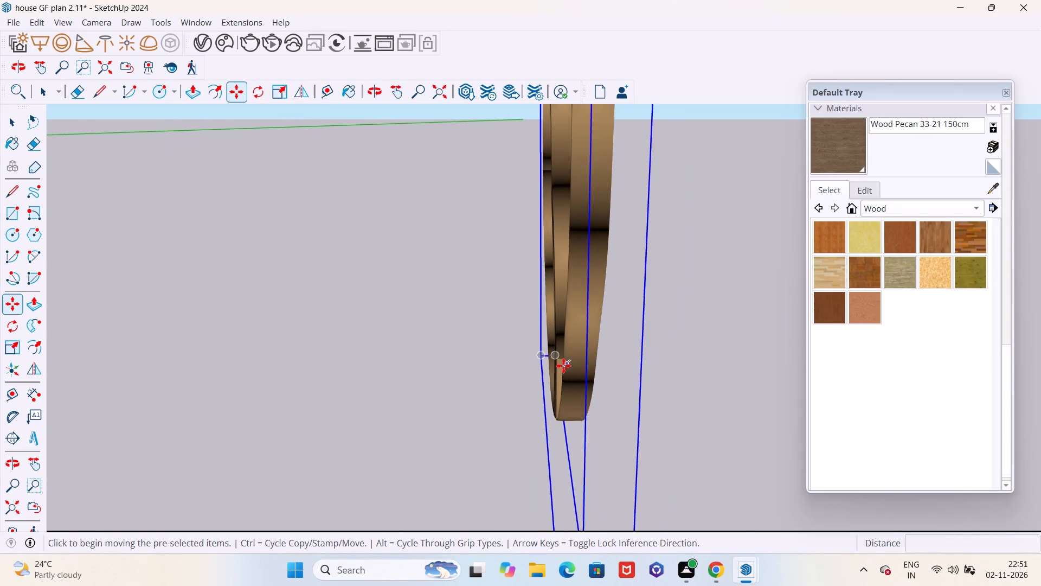
middle_click_drag(568, 365, 187, 282)
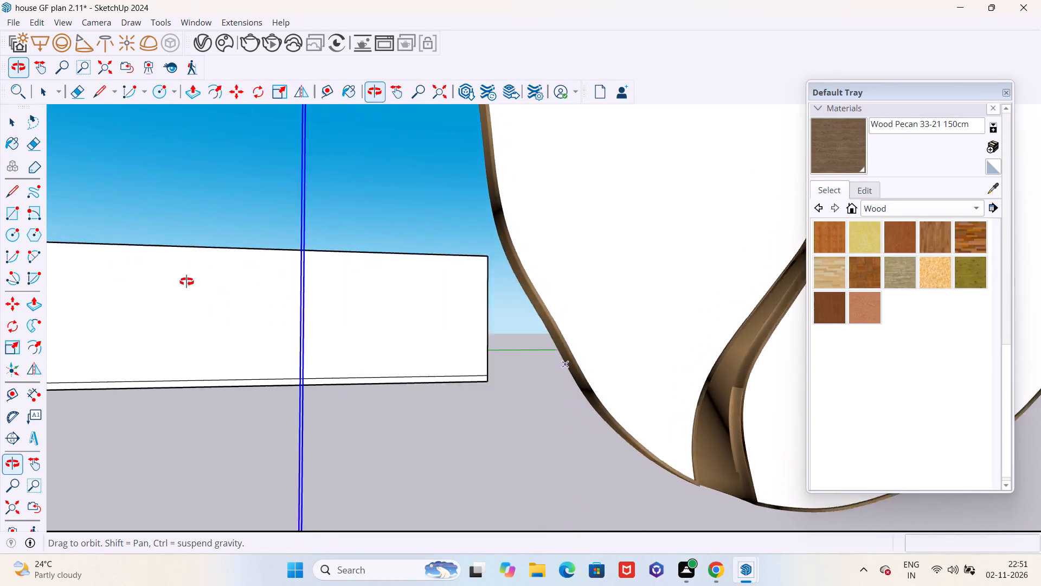
middle_click_drag(187, 282, 349, 342)
scroll(348, 355, "down", 8)
middle_click_drag(358, 360, 407, 370)
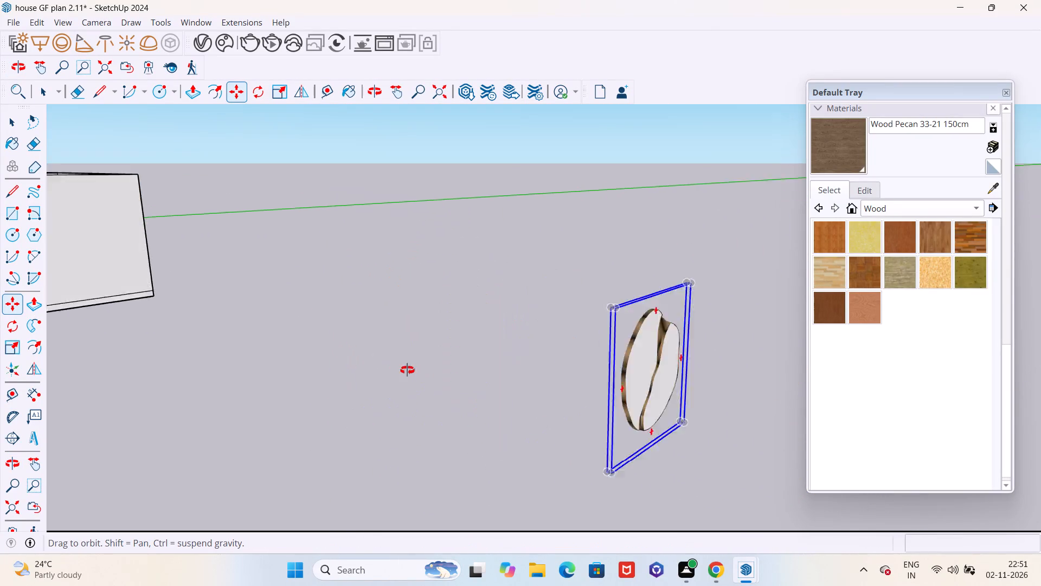
middle_click_drag(407, 370, 452, 362)
scroll(314, 322, "down", 6)
middle_click(312, 322)
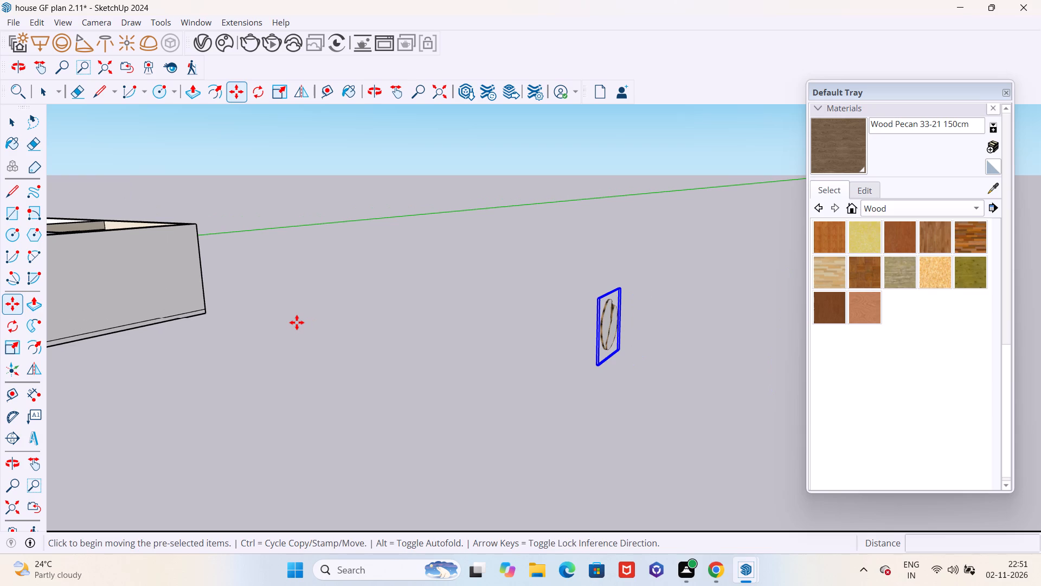
key("space")
left_click_drag(302, 338, 315, 354)
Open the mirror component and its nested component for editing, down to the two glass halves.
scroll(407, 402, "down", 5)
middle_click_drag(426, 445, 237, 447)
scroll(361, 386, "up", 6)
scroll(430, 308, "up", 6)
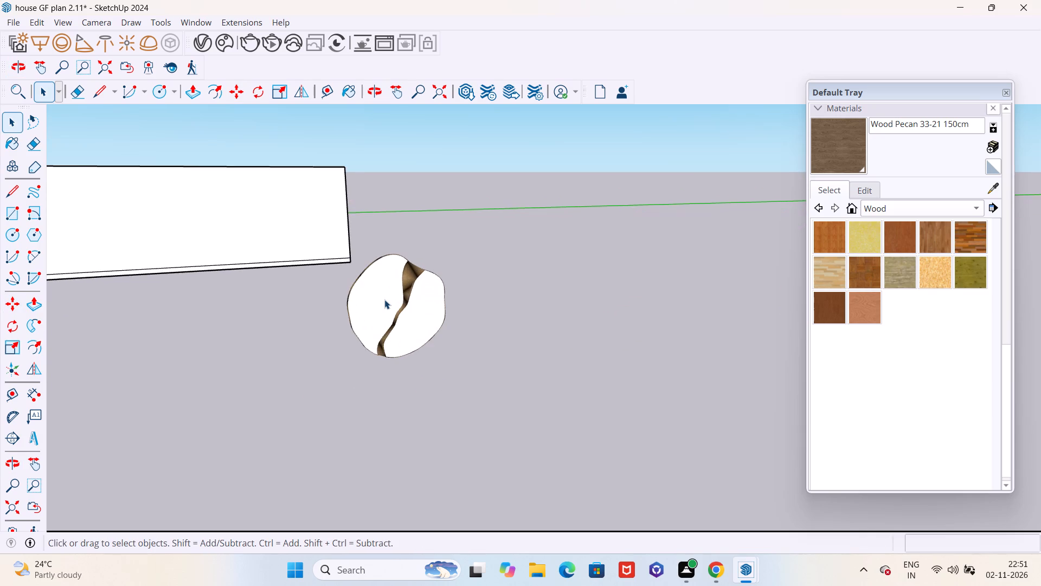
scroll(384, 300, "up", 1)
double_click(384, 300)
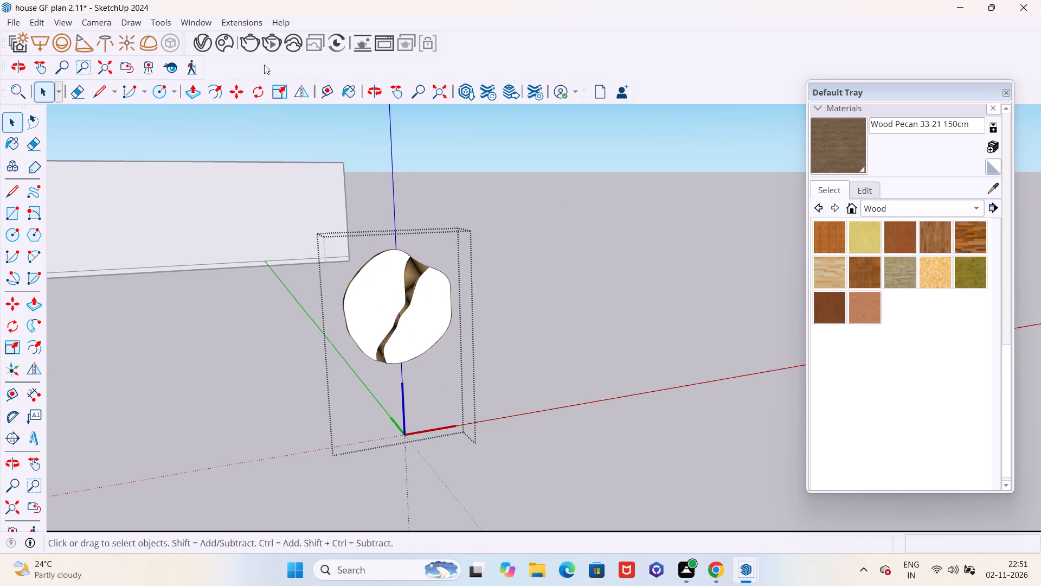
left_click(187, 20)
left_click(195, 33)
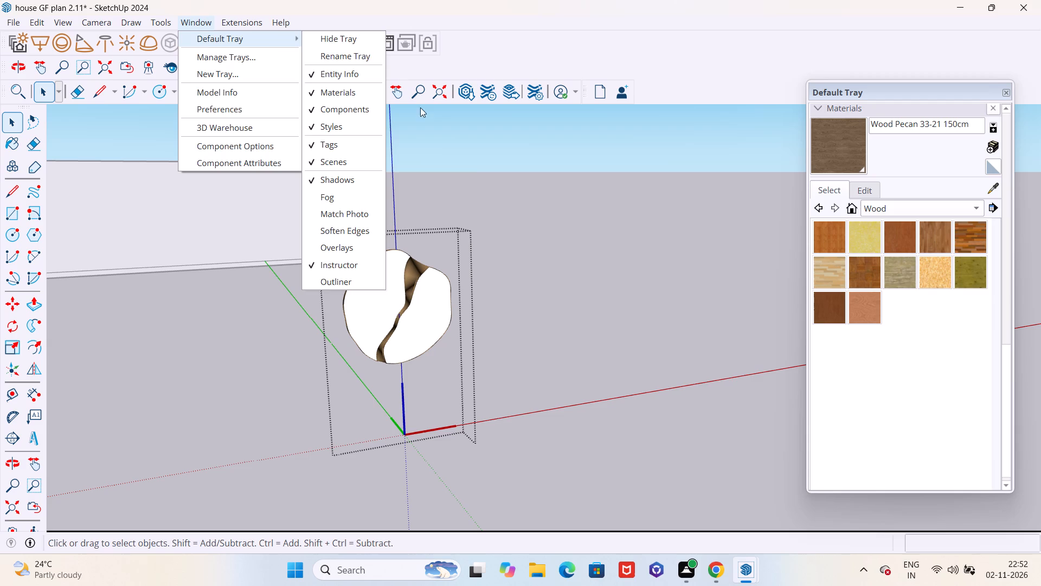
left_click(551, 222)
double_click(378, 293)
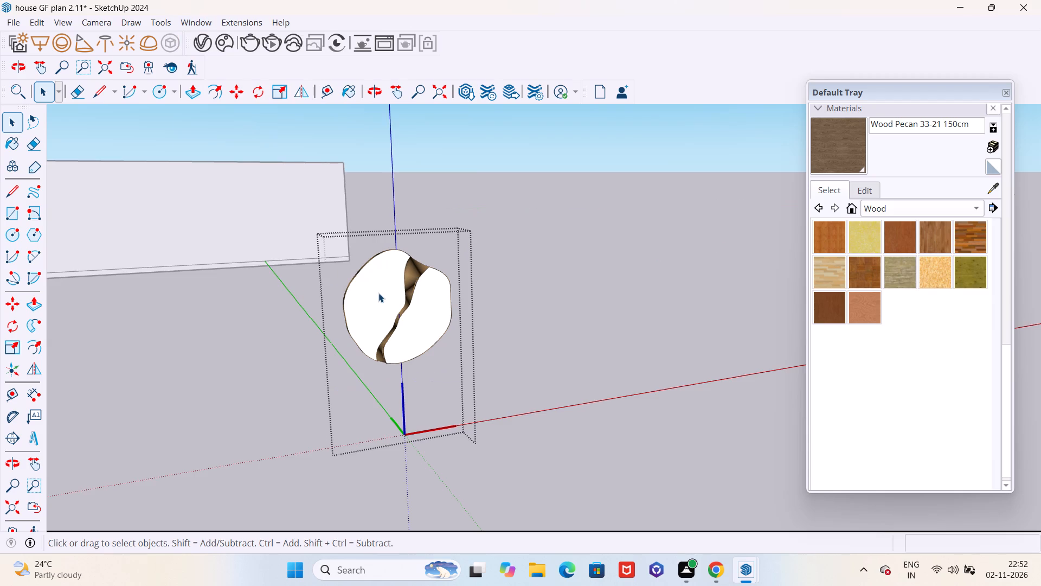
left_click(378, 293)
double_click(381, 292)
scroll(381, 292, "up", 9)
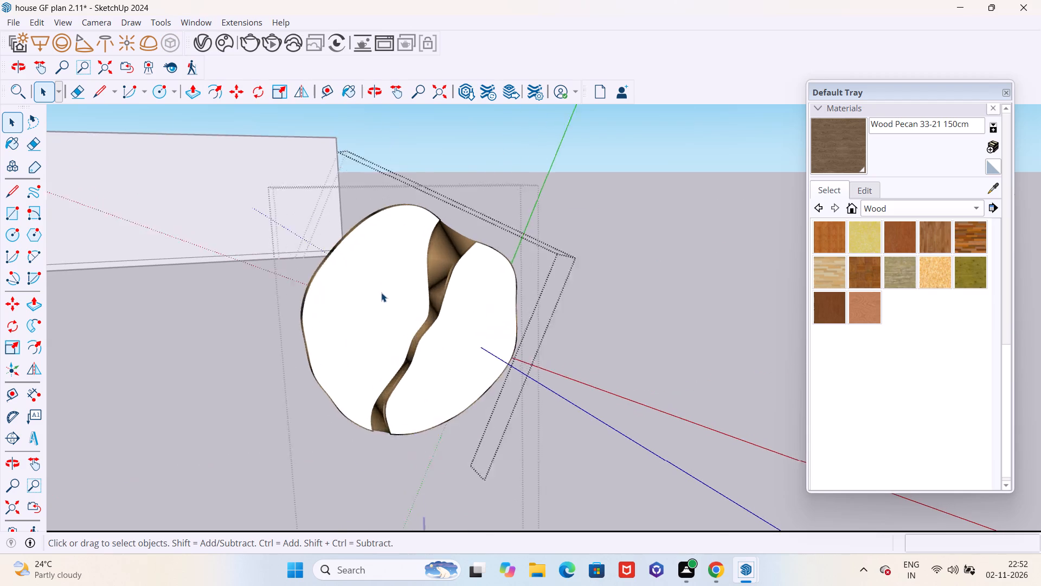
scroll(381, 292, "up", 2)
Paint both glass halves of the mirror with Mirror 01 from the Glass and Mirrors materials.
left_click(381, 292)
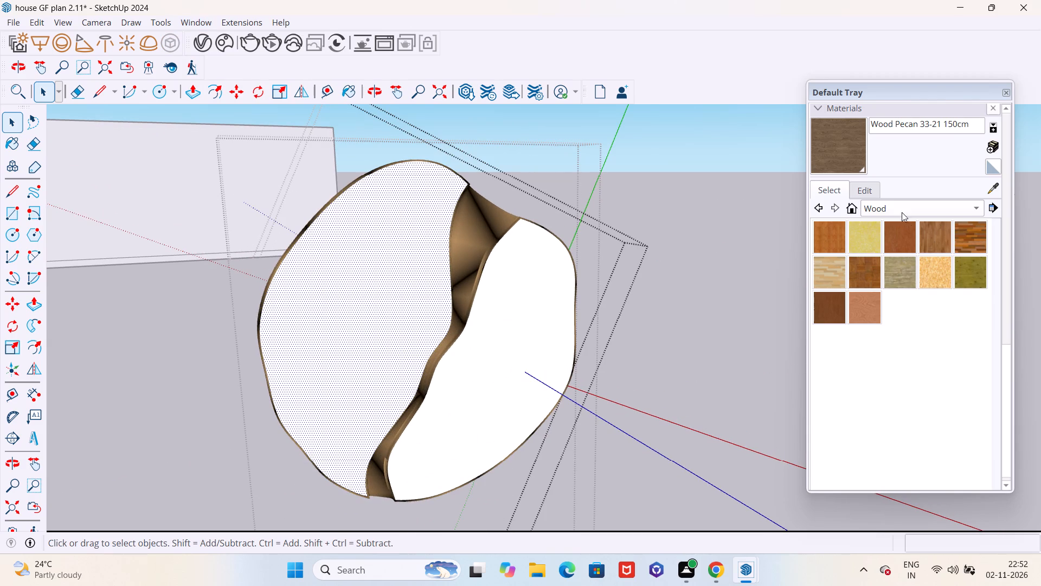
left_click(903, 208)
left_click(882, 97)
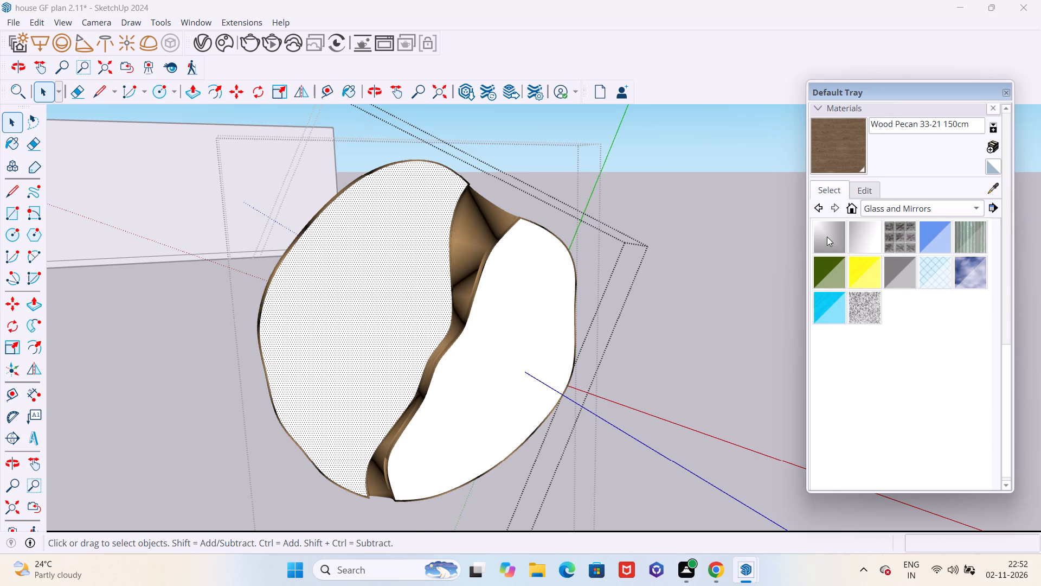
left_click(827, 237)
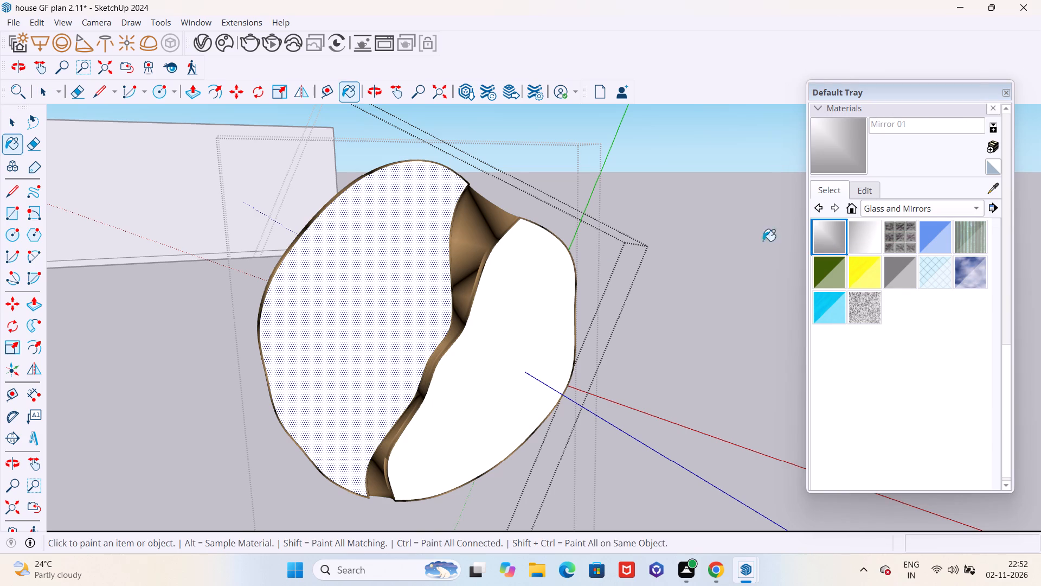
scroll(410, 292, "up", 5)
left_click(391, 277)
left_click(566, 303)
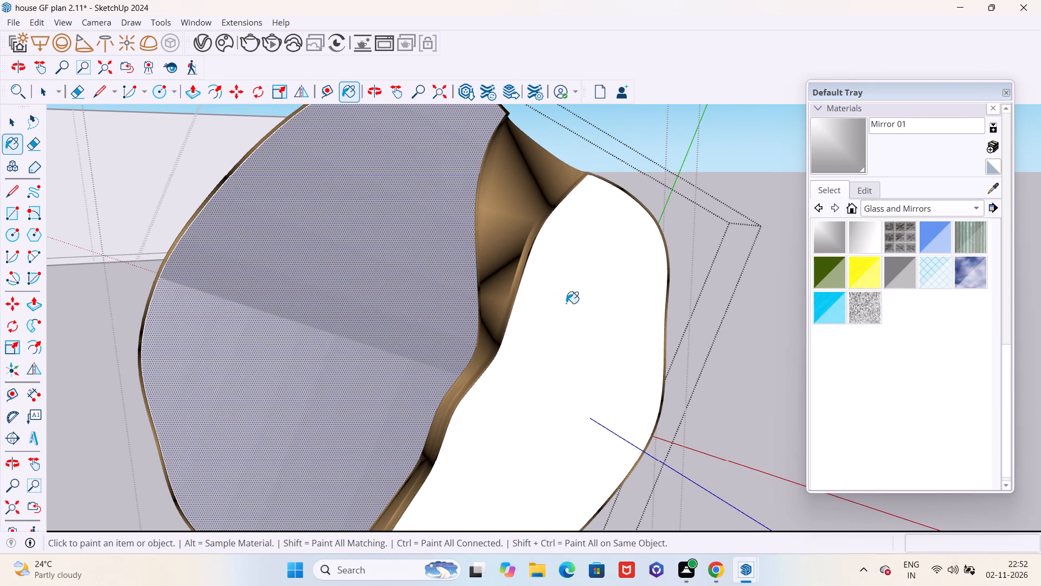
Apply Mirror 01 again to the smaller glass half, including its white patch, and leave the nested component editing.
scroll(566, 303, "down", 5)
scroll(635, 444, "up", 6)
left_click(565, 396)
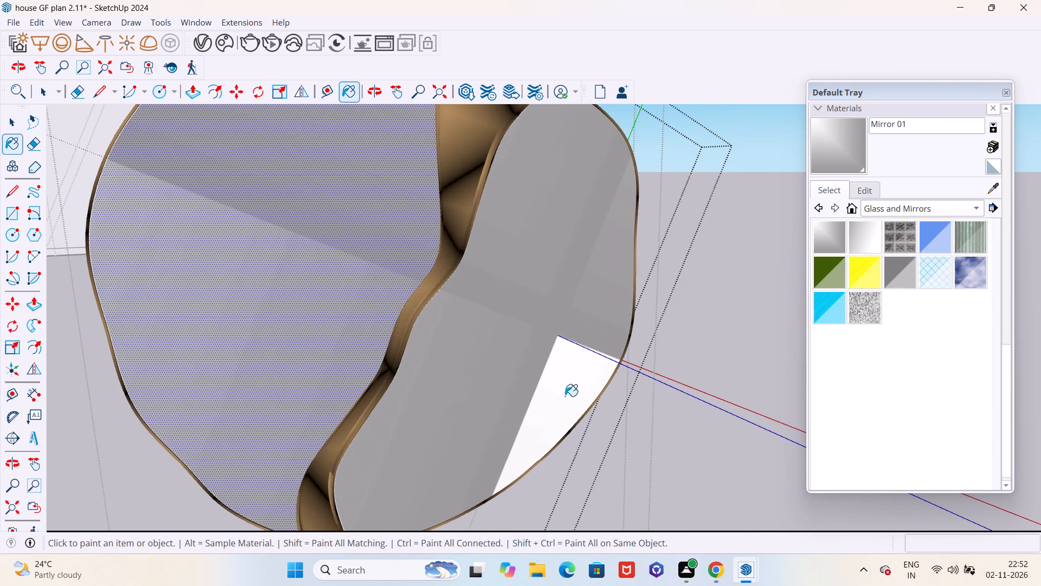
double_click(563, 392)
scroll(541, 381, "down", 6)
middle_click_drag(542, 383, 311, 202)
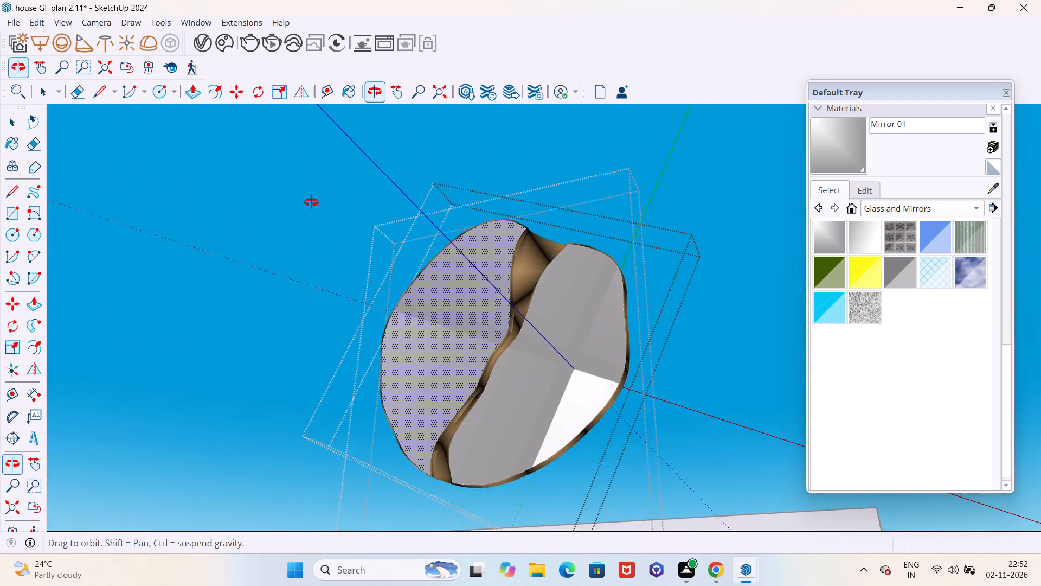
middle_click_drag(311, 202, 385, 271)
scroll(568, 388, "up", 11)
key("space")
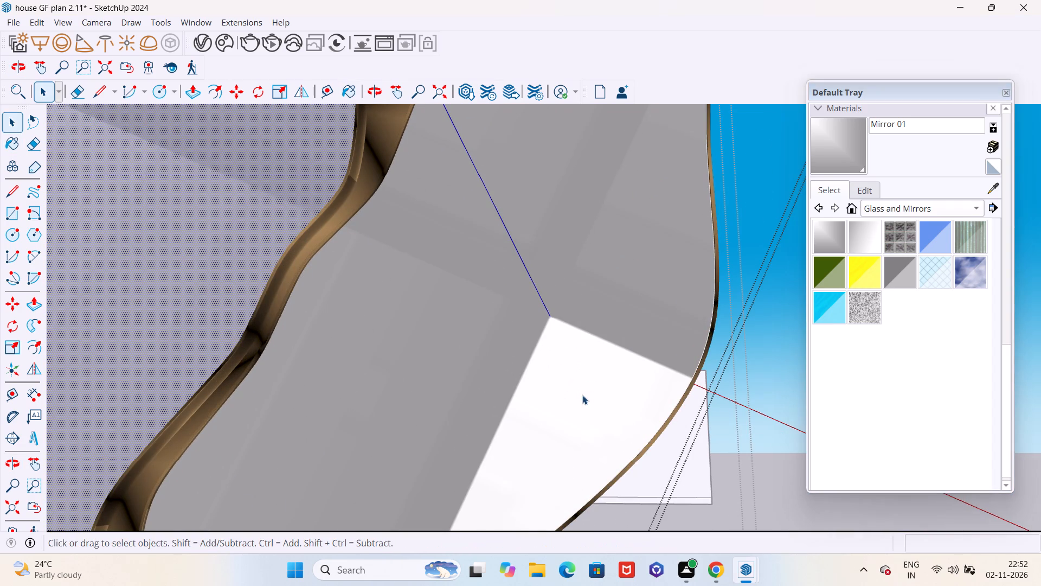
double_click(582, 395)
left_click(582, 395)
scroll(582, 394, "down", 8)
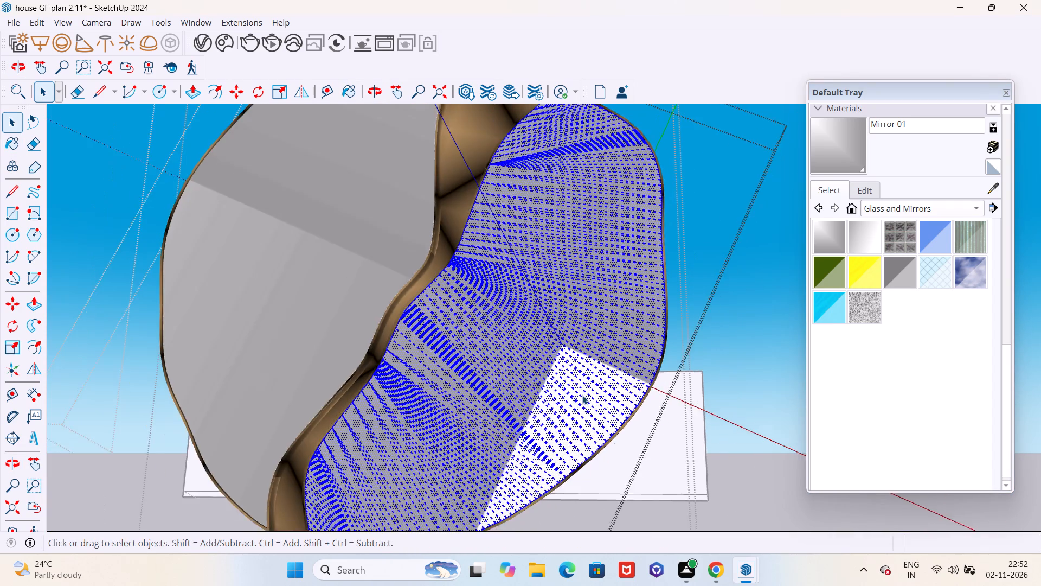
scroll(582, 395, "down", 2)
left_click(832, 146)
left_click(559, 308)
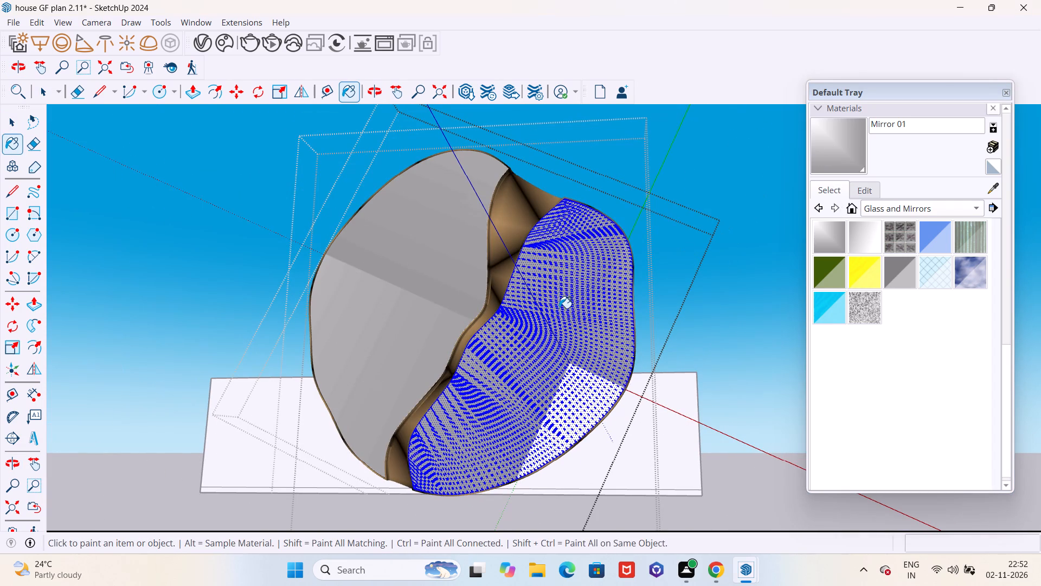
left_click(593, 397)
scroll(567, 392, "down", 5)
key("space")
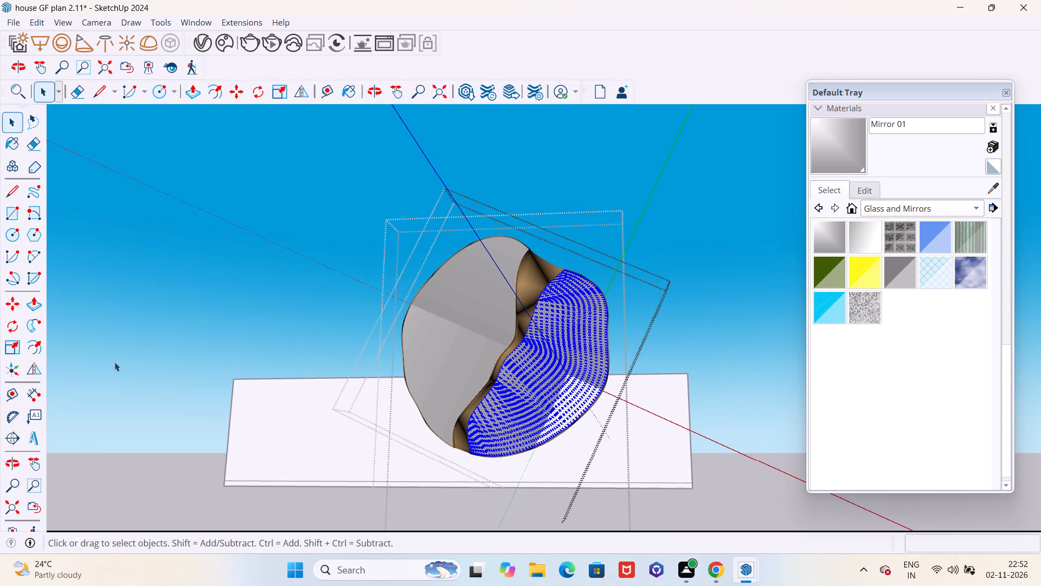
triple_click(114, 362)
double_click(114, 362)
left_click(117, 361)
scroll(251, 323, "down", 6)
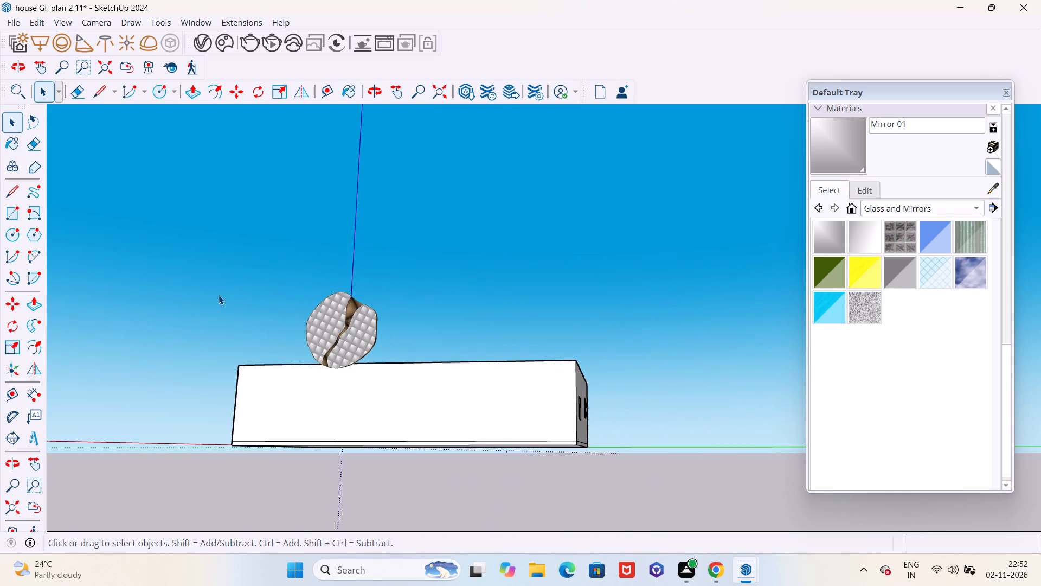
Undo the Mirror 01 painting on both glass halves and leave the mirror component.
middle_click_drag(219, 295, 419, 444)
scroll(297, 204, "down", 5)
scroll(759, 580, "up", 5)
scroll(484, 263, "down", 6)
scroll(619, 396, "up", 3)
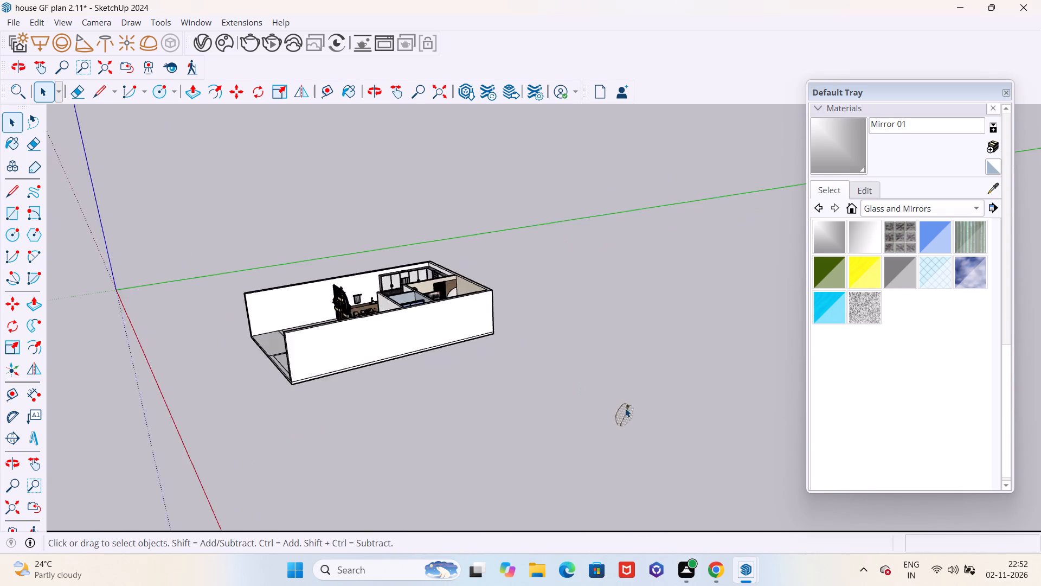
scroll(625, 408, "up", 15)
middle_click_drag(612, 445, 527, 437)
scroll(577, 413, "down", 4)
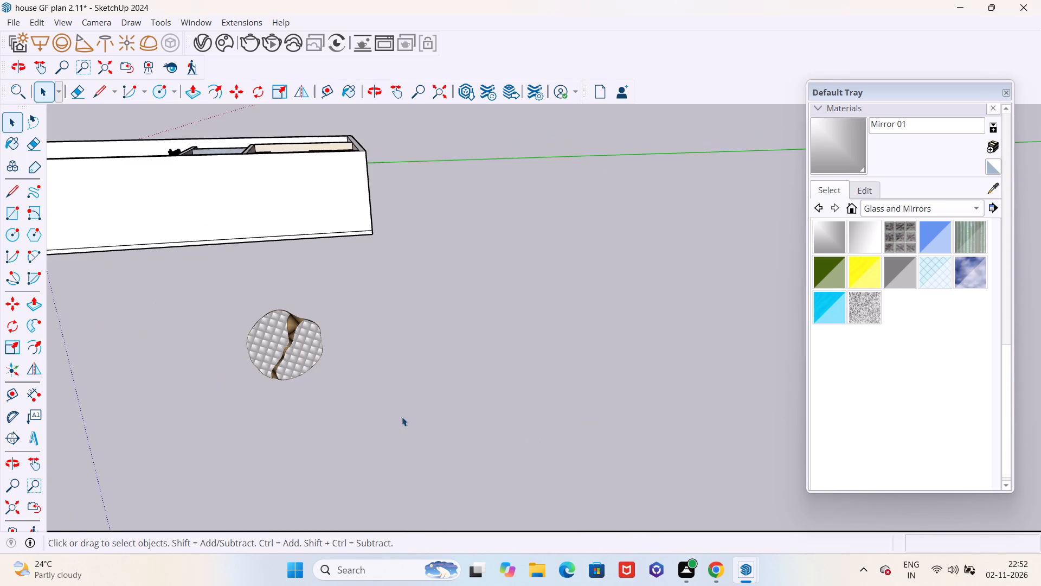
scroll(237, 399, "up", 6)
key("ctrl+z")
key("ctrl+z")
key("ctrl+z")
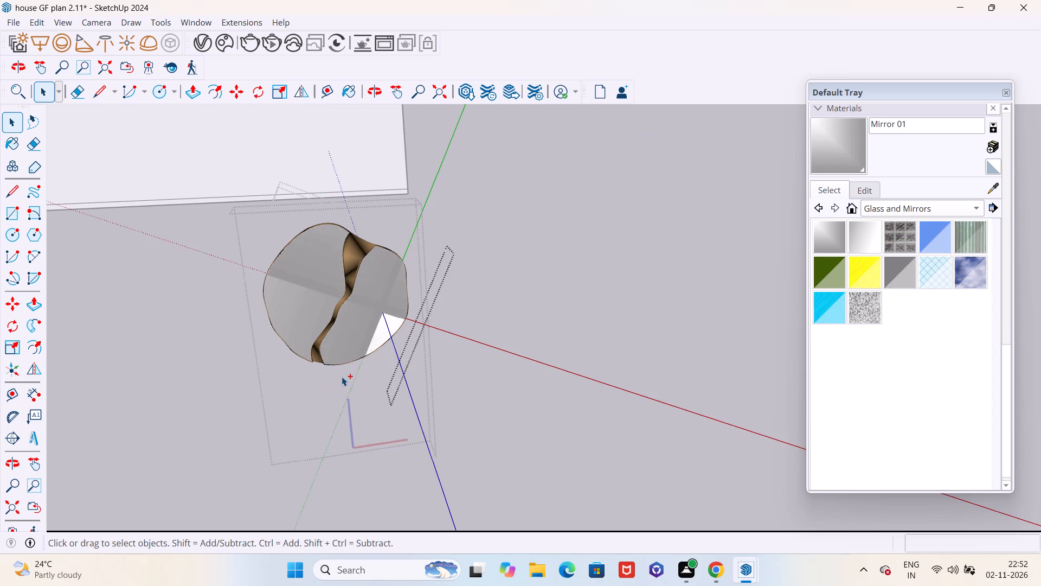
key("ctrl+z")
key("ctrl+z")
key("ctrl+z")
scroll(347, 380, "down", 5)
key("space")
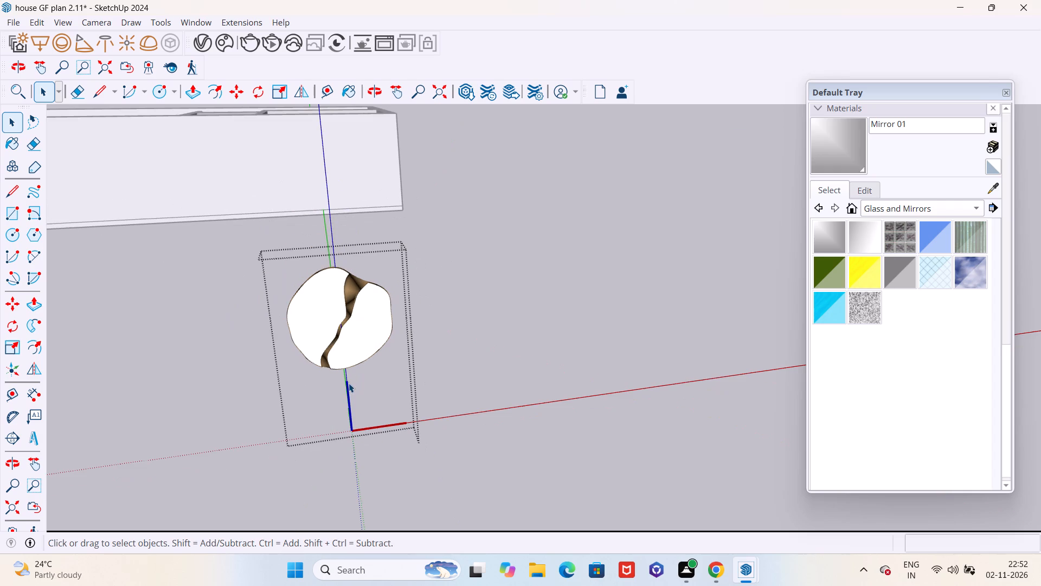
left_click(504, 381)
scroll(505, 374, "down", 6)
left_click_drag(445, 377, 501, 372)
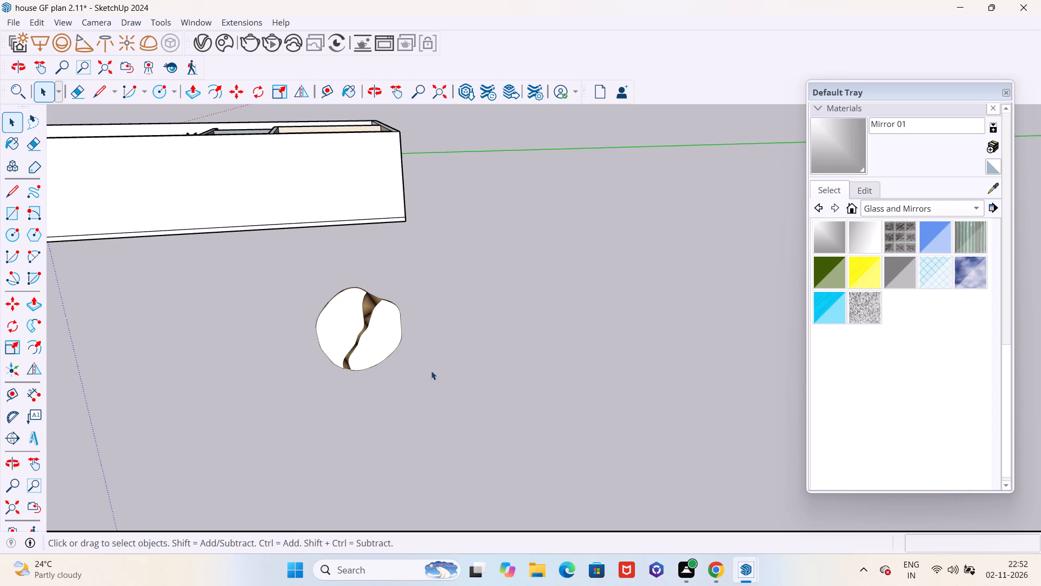
Move the HUDSON mirror from outside the house onto the dining wall above the sink, beside the towel rail.
scroll(376, 365, "down", 5)
middle_click_drag(381, 397, 614, 385)
scroll(204, 363, "down", 13)
middle_click_drag(297, 385, 375, 396)
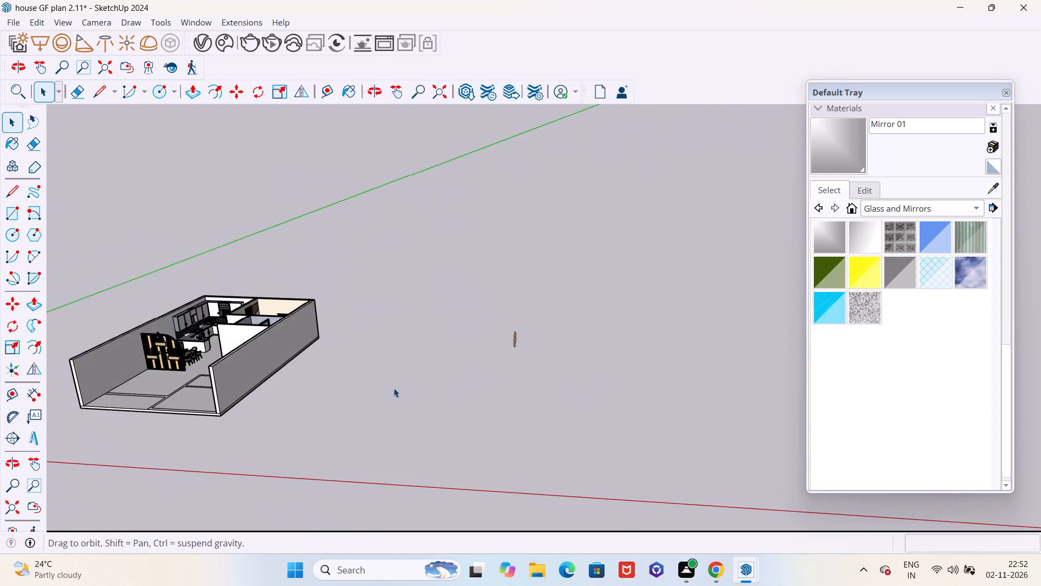
scroll(509, 361, "up", 20)
scroll(509, 361, "up", 4)
key("m")
scroll(506, 362, "up", 5)
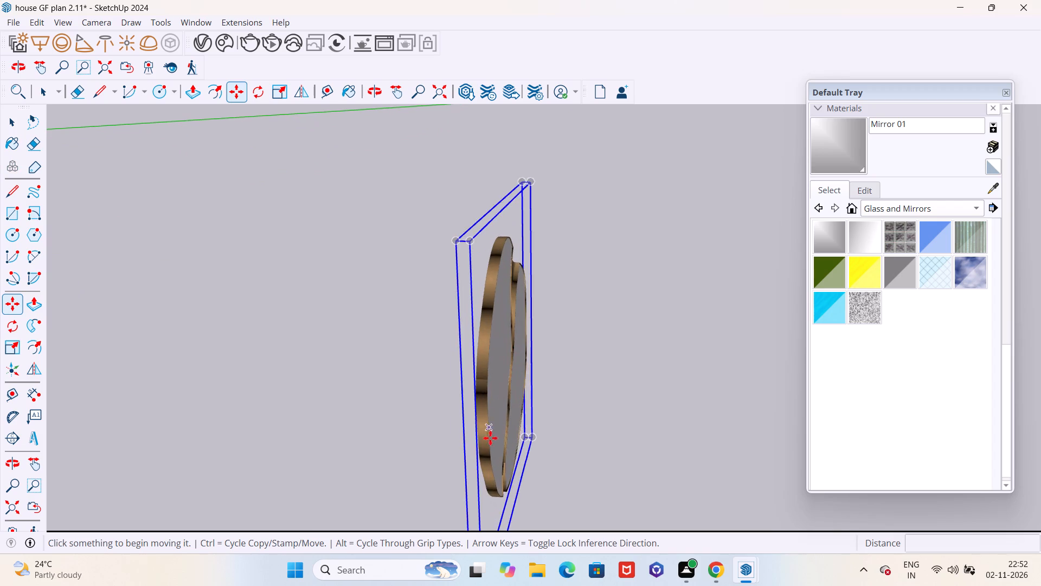
scroll(487, 451, "up", 6)
left_click(474, 472)
scroll(474, 472, "down", 20)
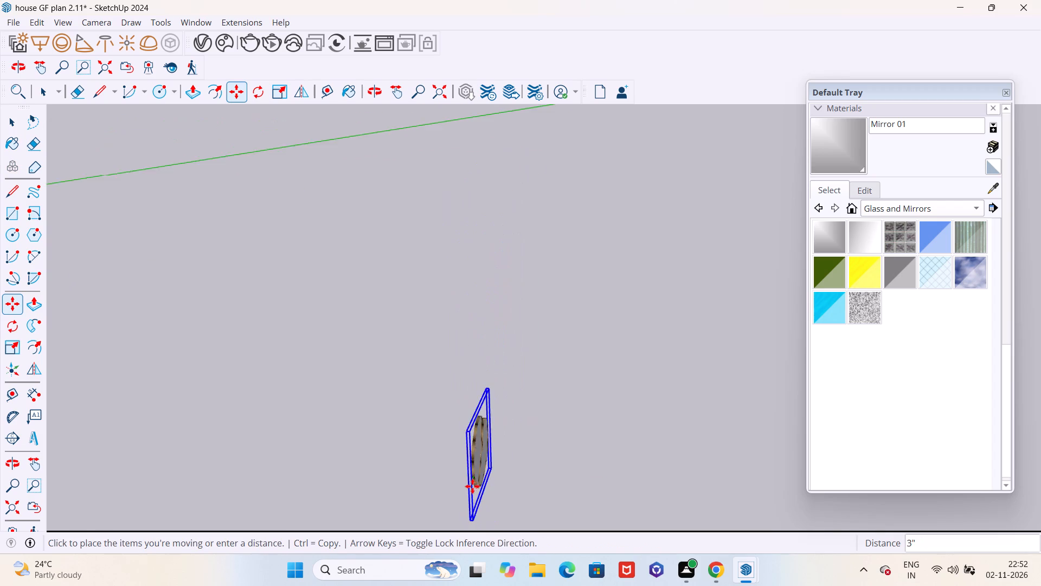
scroll(472, 486, "down", 20)
scroll(472, 486, "down", 1)
middle_click_drag(238, 487, 139, 558)
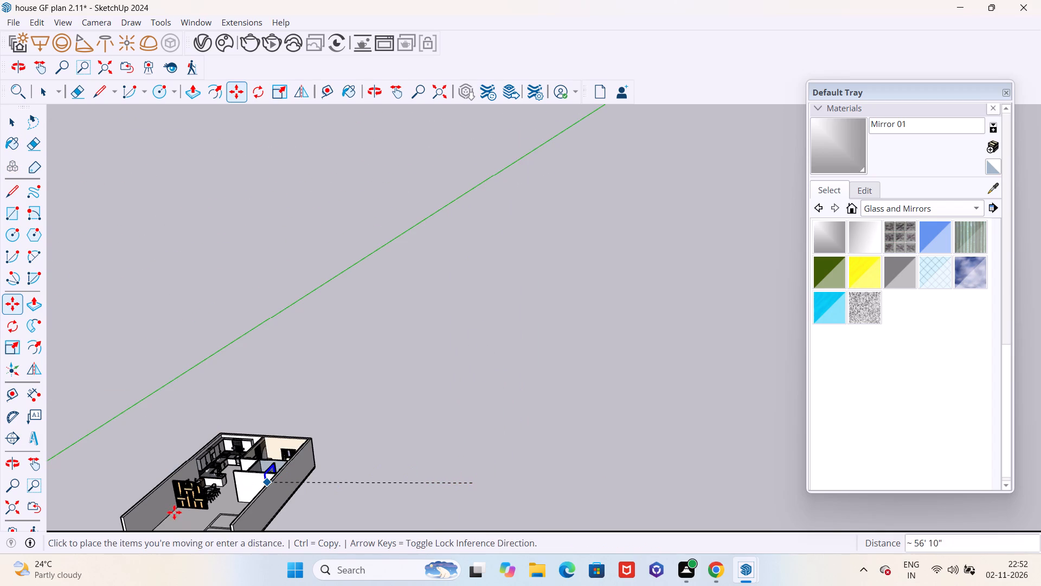
scroll(389, 455, "down", 2)
scroll(202, 475, "up", 5)
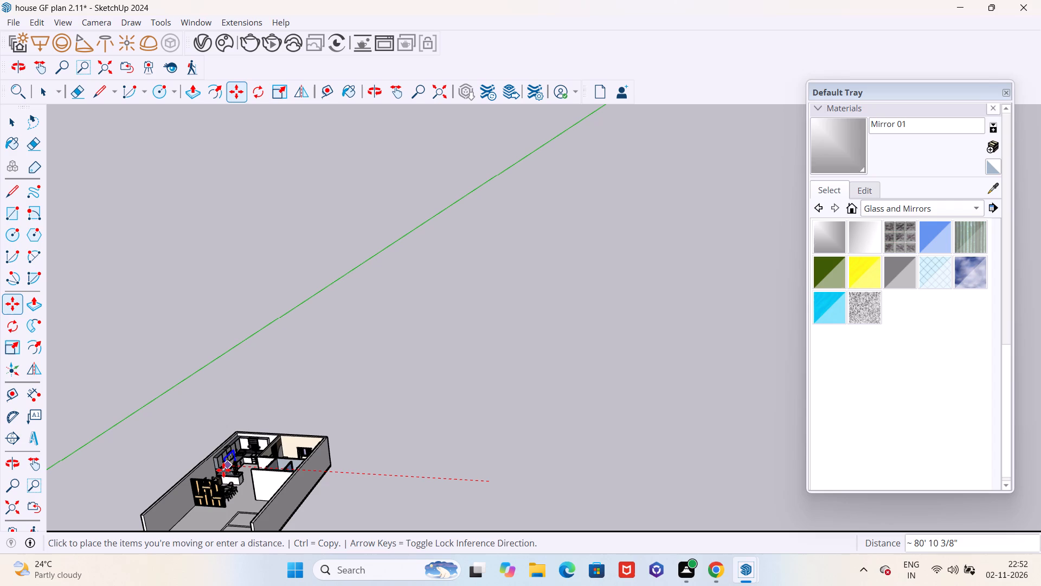
middle_click_drag(218, 478, 113, 484)
scroll(277, 423, "up", 18)
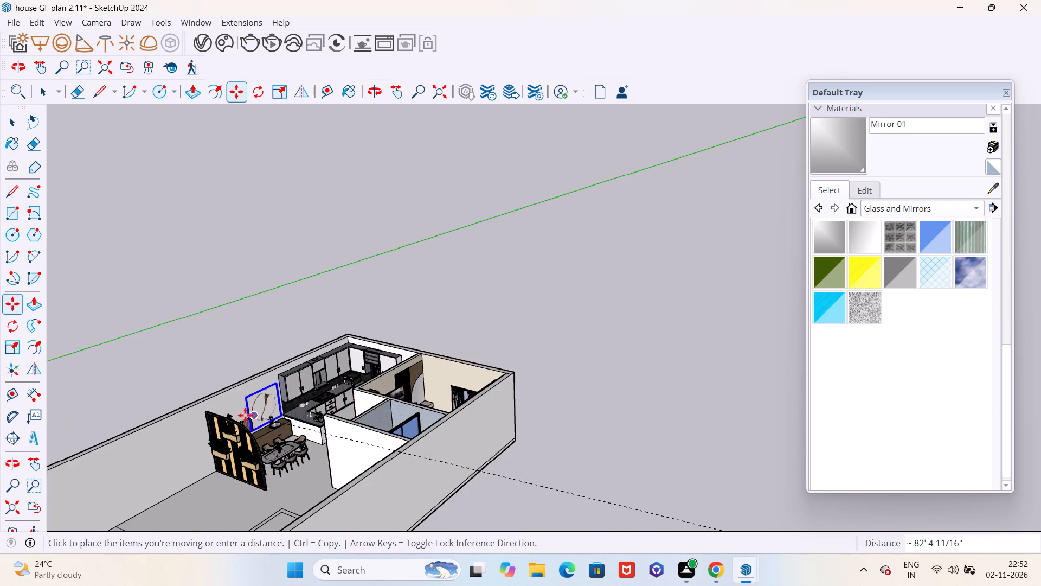
scroll(245, 415, "up", 12)
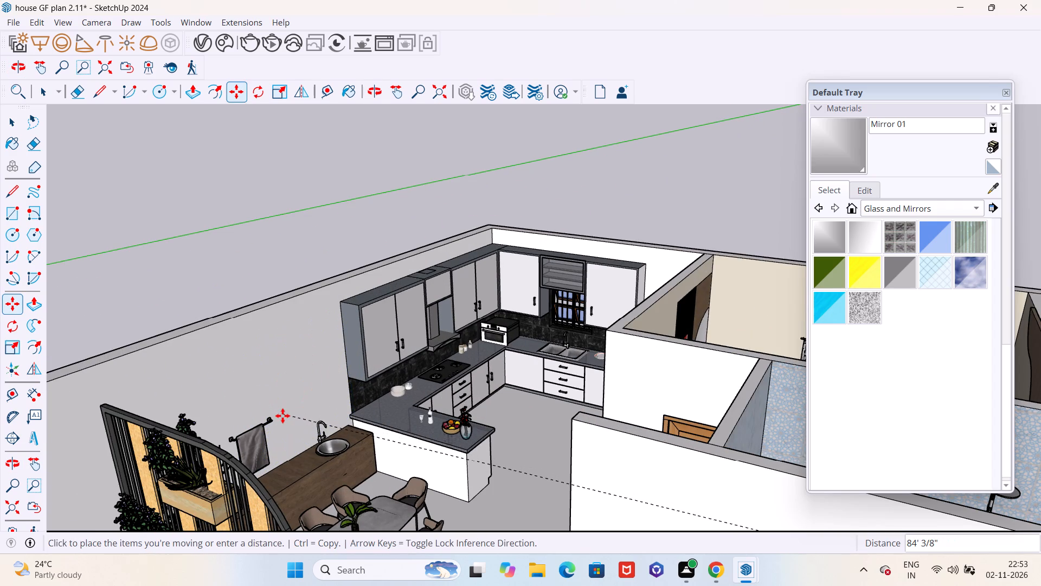
left_click(284, 418)
middle_click_drag(279, 424, 154, 405)
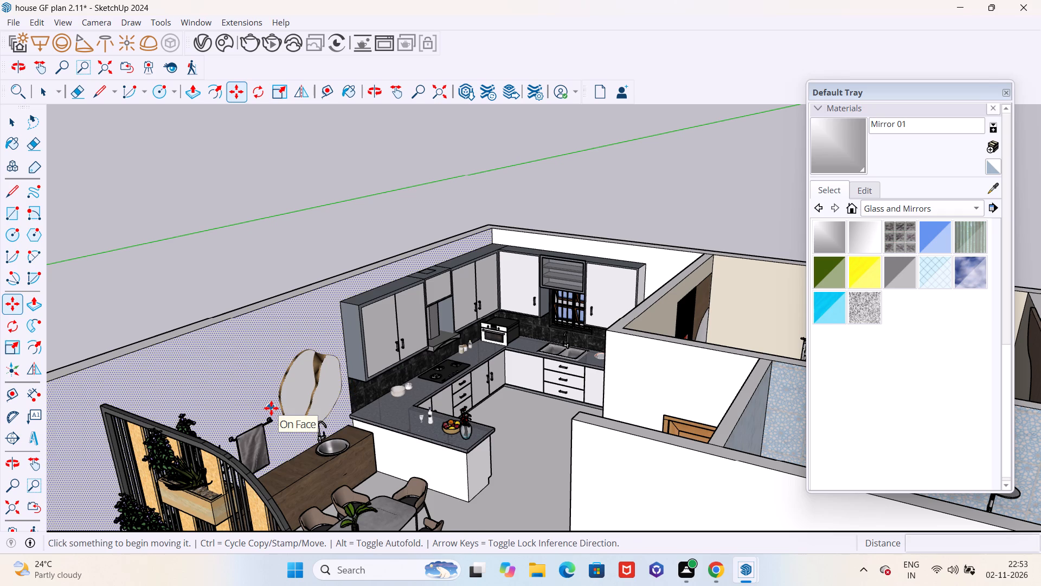
key("space")
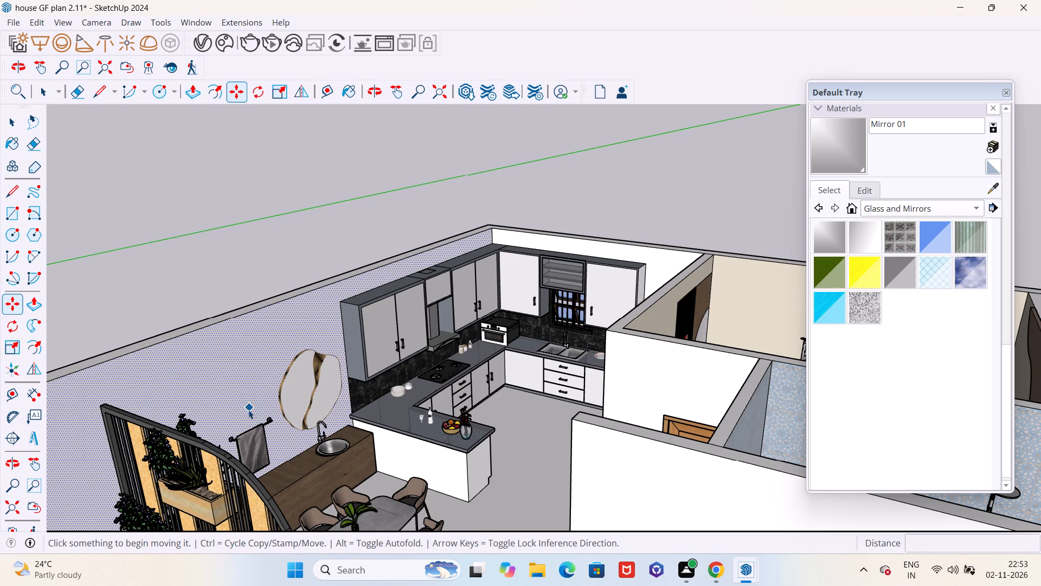
left_click(199, 255)
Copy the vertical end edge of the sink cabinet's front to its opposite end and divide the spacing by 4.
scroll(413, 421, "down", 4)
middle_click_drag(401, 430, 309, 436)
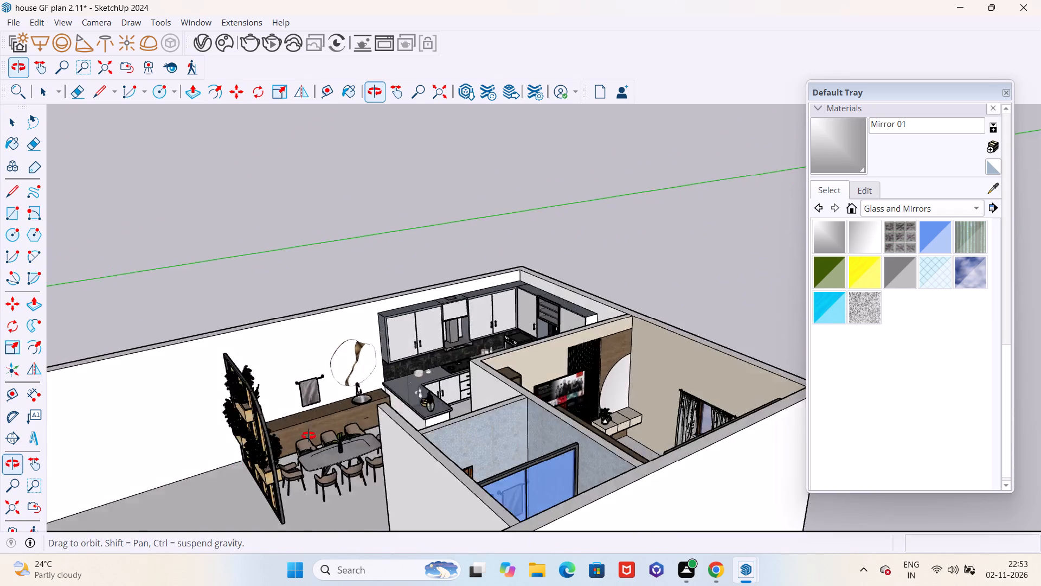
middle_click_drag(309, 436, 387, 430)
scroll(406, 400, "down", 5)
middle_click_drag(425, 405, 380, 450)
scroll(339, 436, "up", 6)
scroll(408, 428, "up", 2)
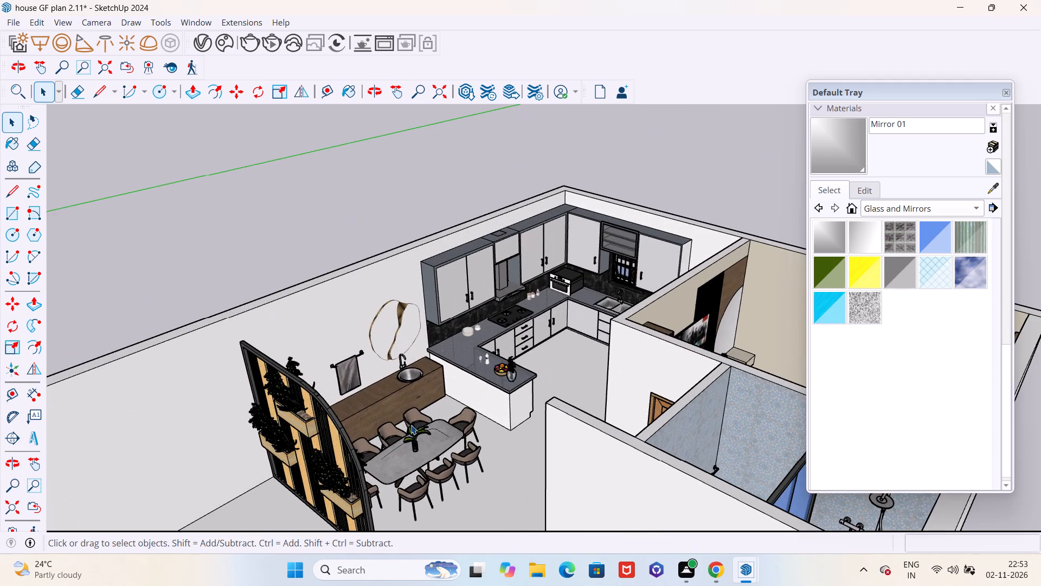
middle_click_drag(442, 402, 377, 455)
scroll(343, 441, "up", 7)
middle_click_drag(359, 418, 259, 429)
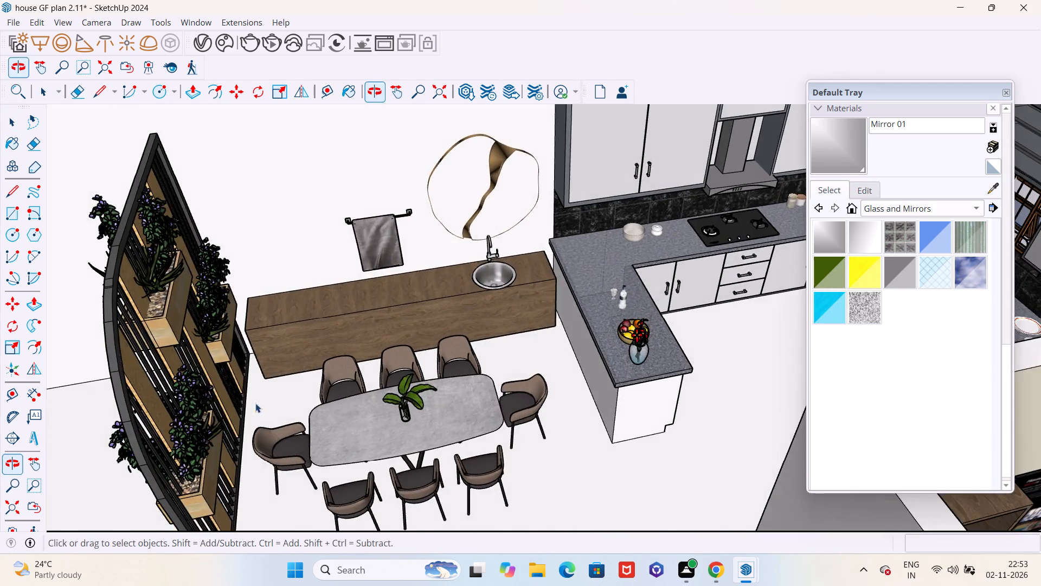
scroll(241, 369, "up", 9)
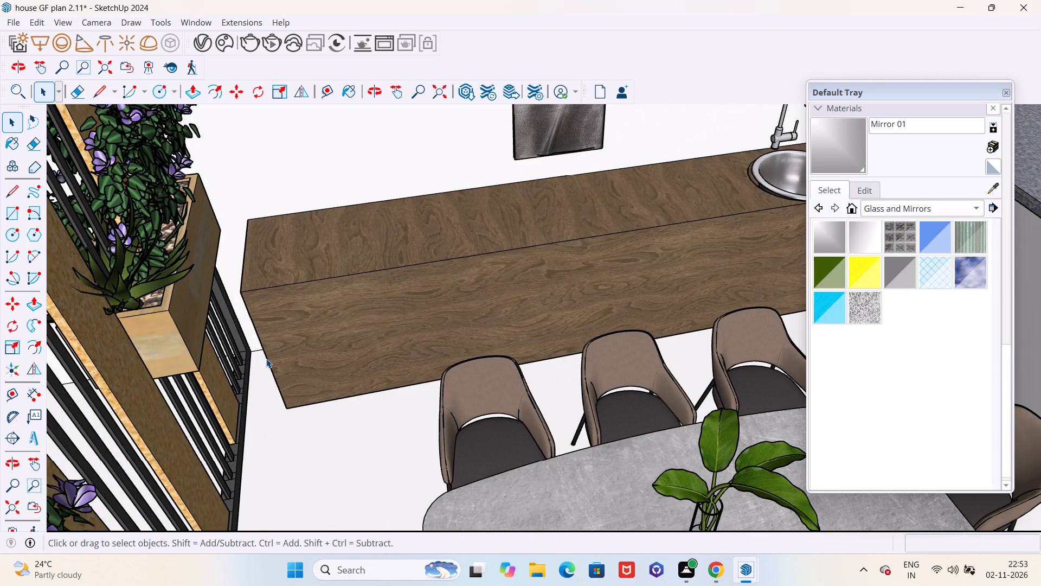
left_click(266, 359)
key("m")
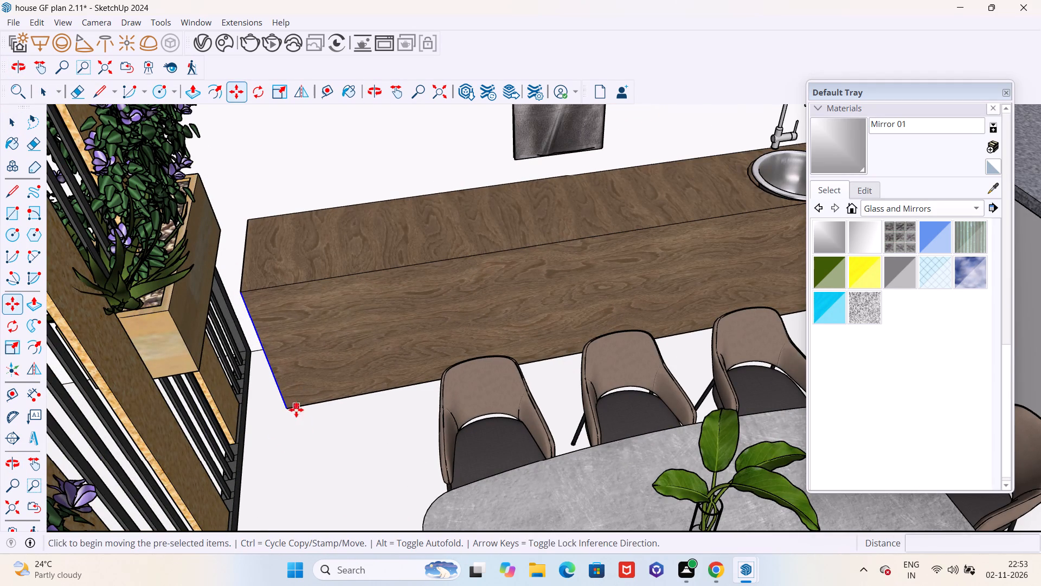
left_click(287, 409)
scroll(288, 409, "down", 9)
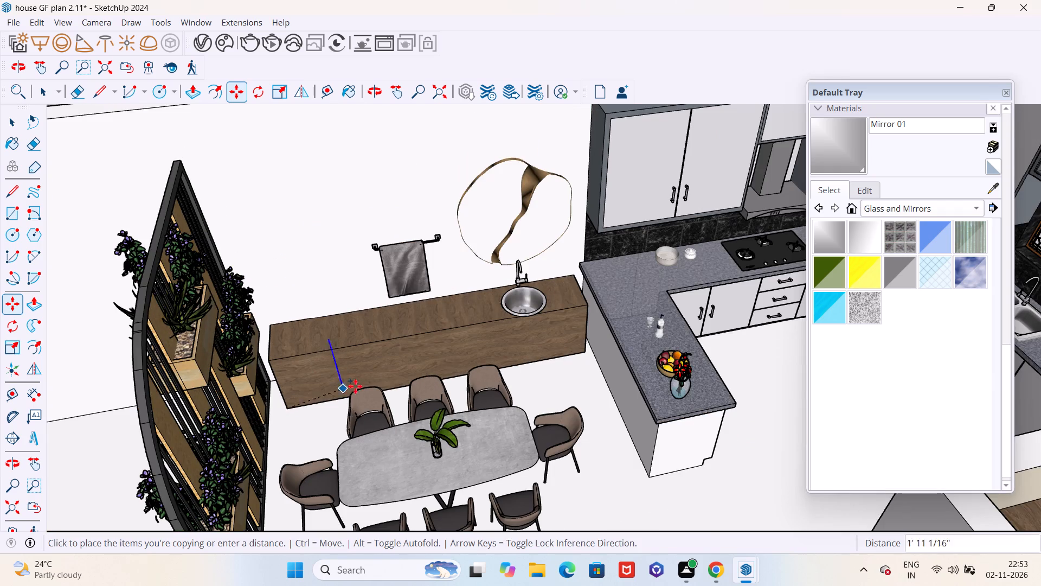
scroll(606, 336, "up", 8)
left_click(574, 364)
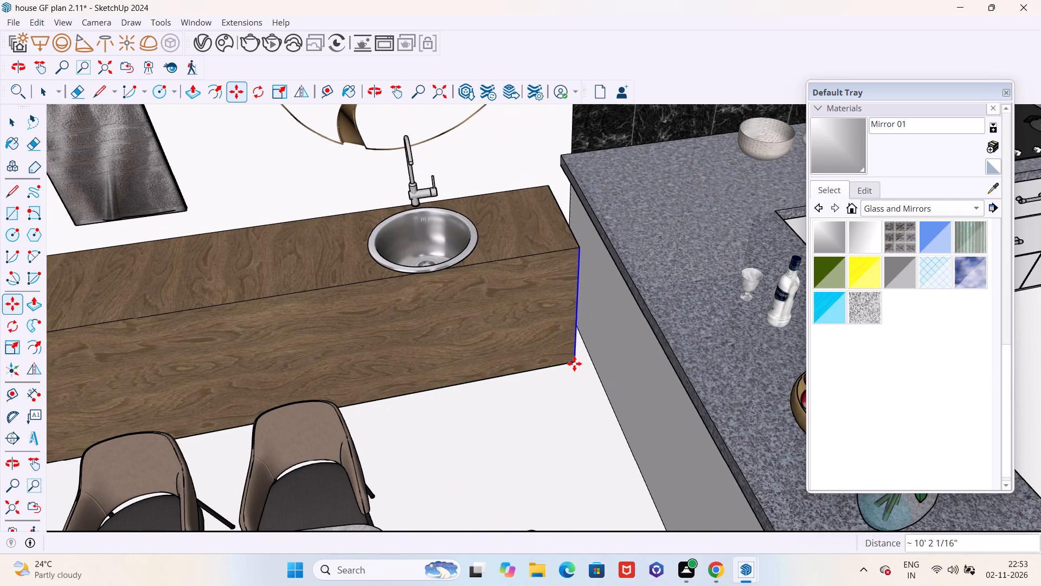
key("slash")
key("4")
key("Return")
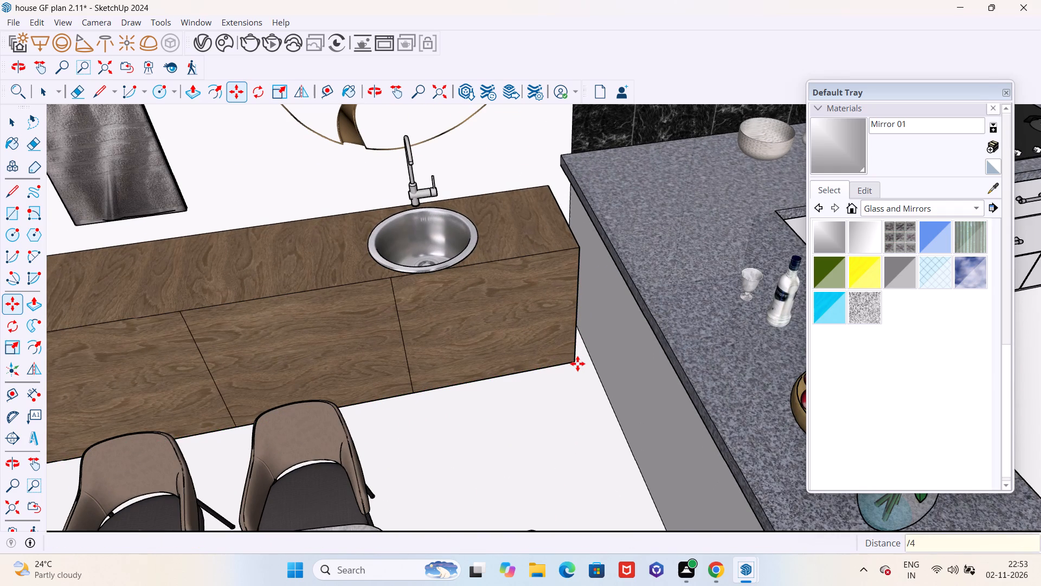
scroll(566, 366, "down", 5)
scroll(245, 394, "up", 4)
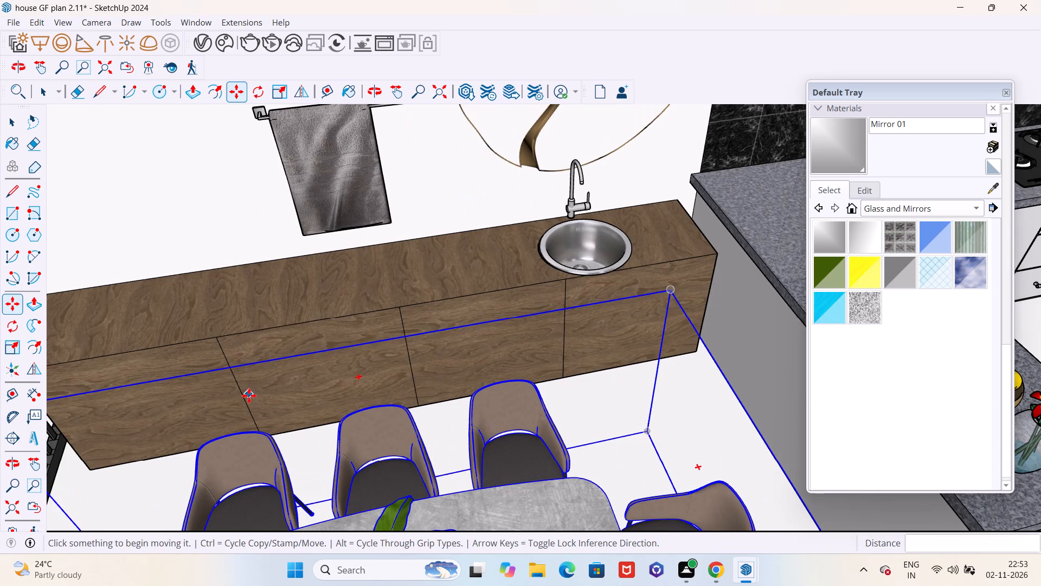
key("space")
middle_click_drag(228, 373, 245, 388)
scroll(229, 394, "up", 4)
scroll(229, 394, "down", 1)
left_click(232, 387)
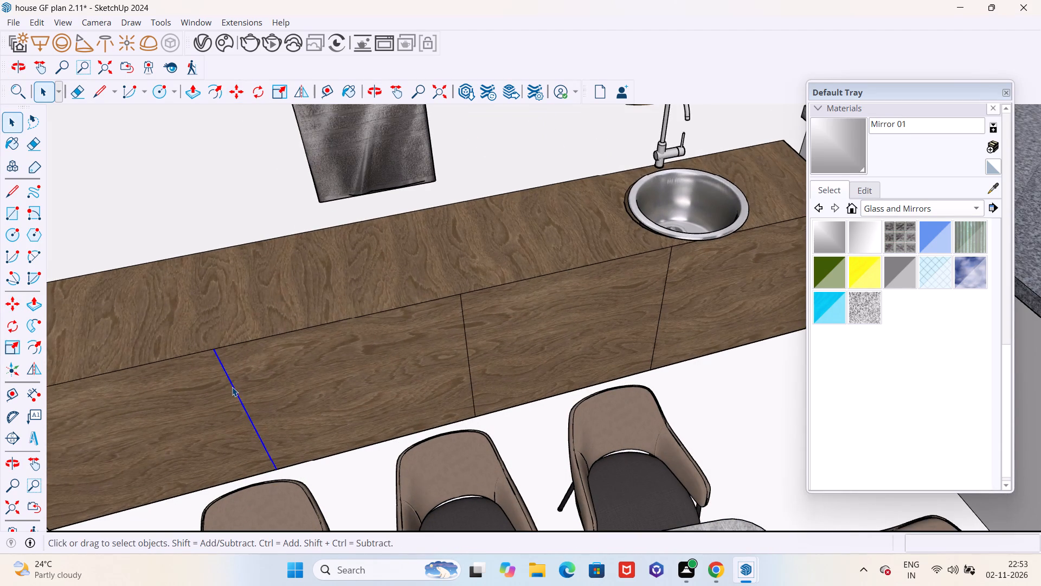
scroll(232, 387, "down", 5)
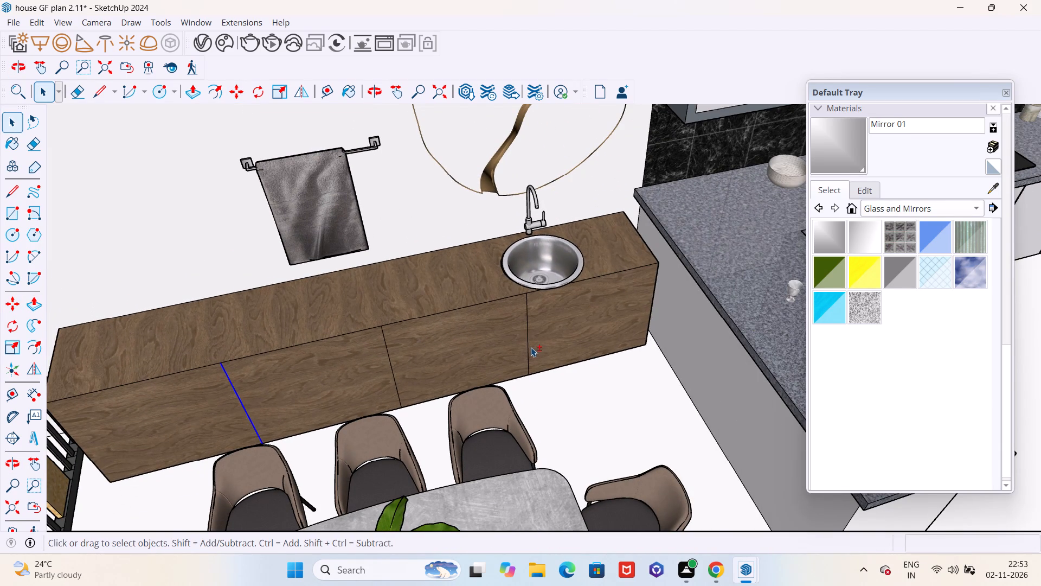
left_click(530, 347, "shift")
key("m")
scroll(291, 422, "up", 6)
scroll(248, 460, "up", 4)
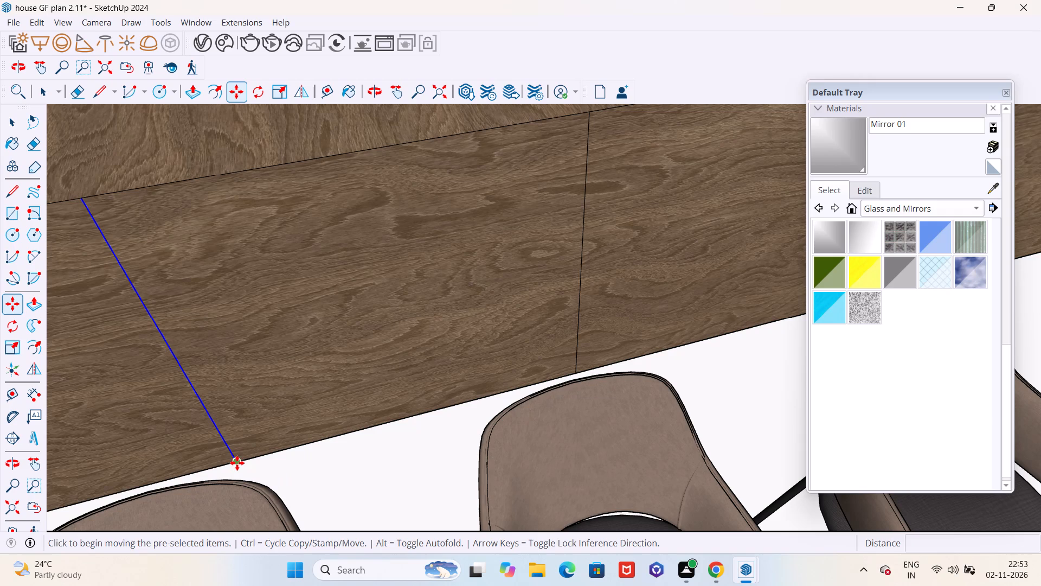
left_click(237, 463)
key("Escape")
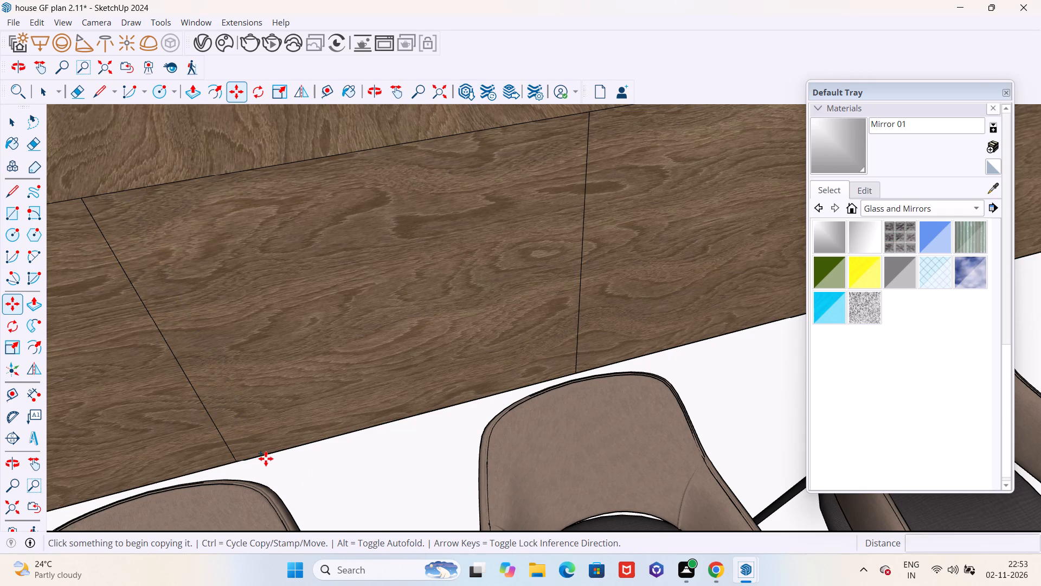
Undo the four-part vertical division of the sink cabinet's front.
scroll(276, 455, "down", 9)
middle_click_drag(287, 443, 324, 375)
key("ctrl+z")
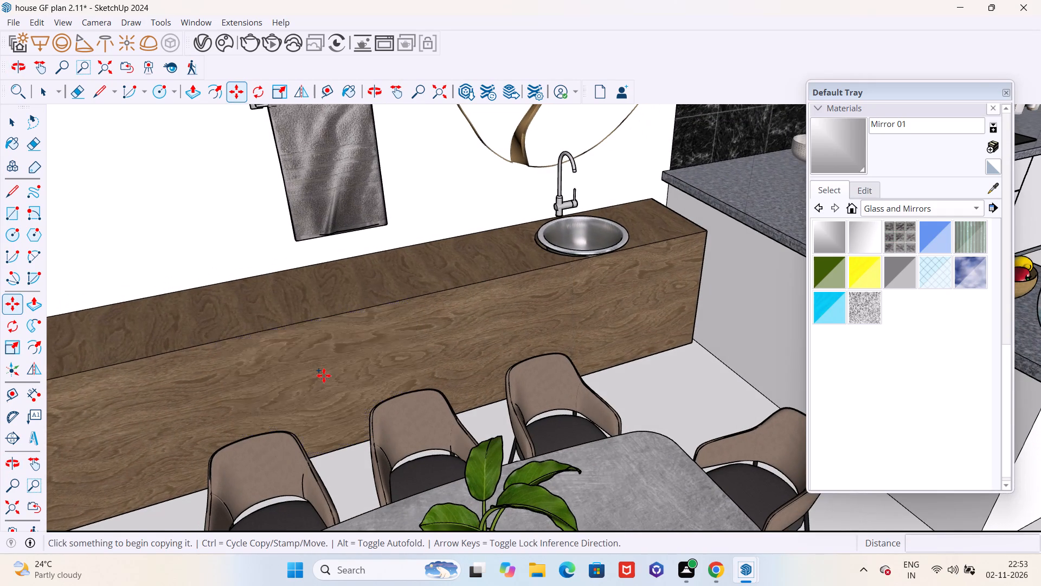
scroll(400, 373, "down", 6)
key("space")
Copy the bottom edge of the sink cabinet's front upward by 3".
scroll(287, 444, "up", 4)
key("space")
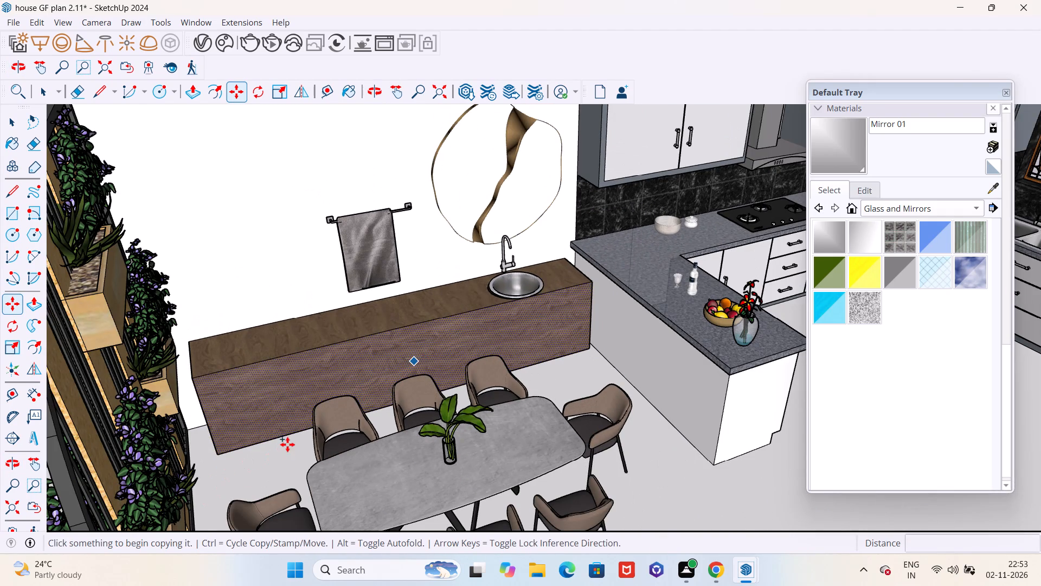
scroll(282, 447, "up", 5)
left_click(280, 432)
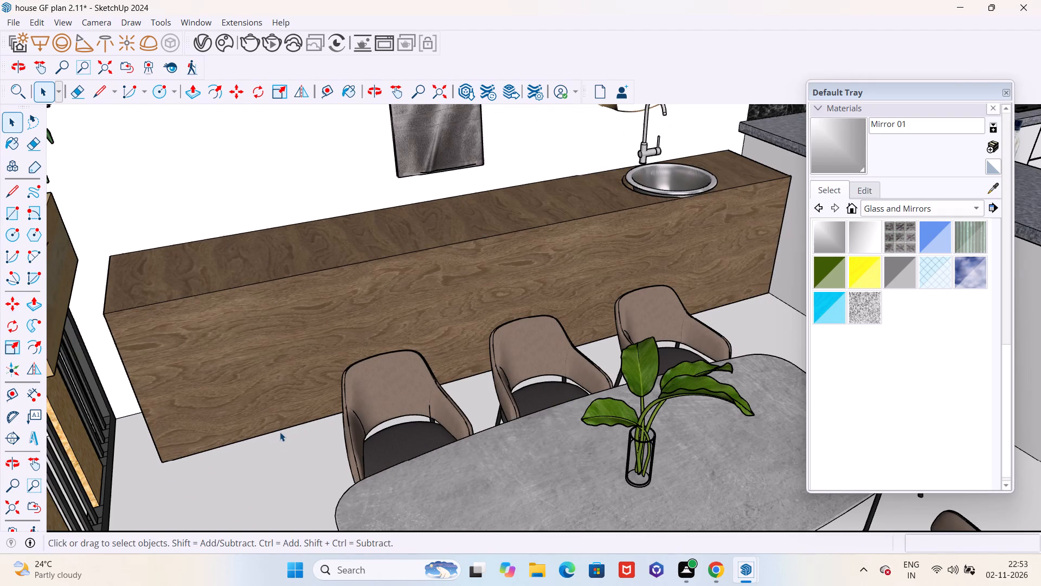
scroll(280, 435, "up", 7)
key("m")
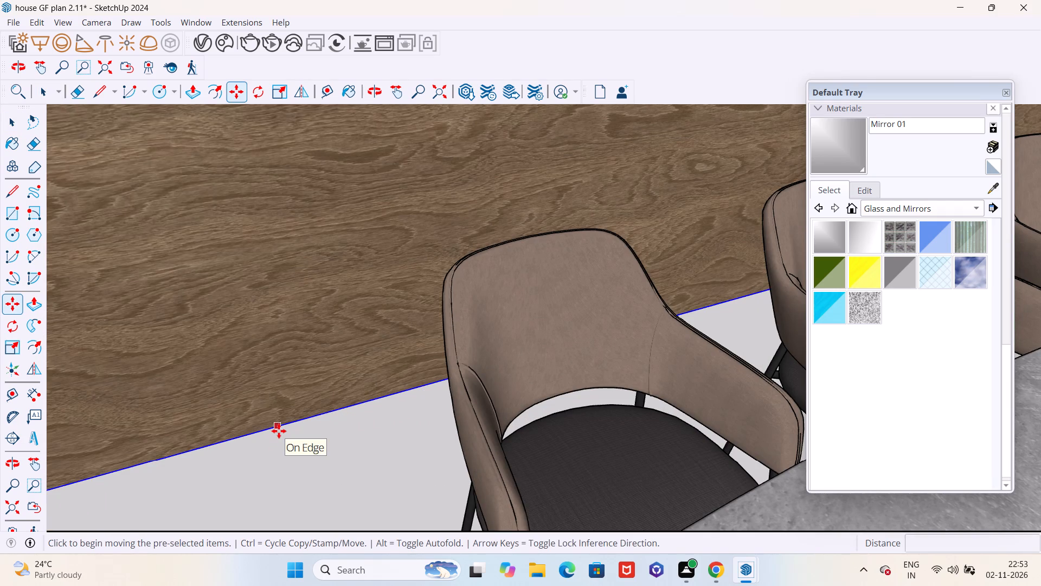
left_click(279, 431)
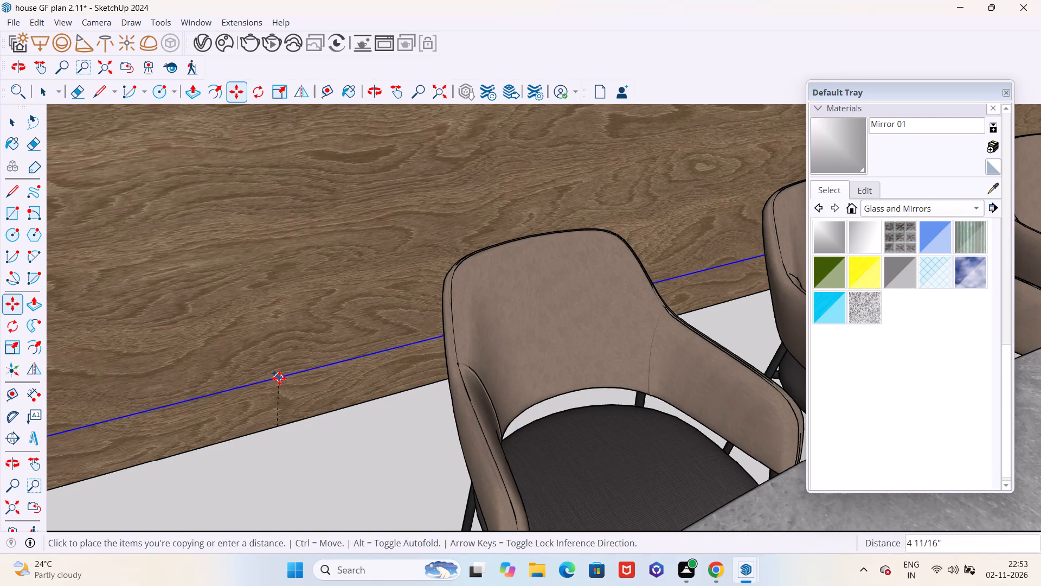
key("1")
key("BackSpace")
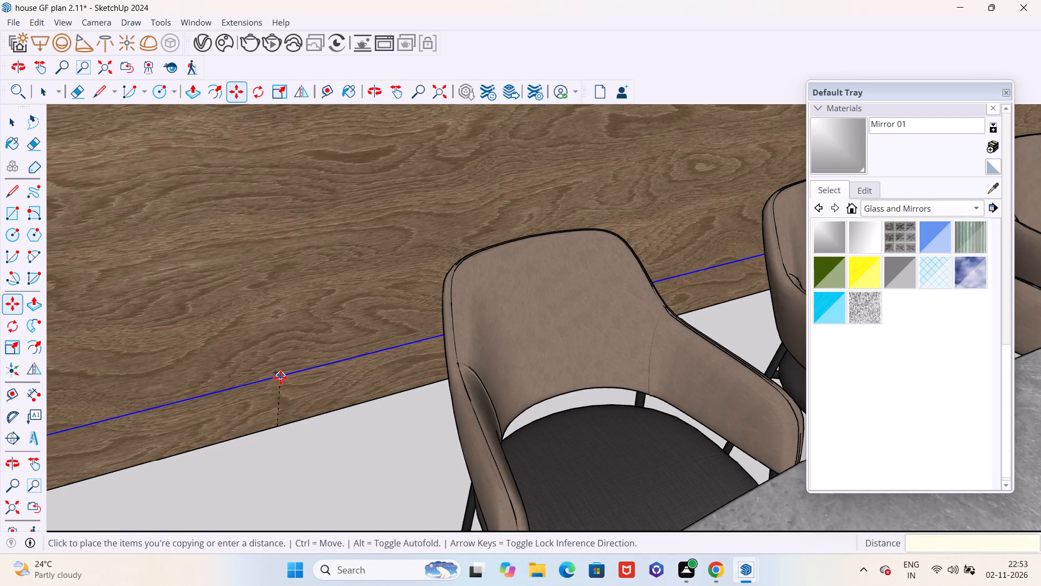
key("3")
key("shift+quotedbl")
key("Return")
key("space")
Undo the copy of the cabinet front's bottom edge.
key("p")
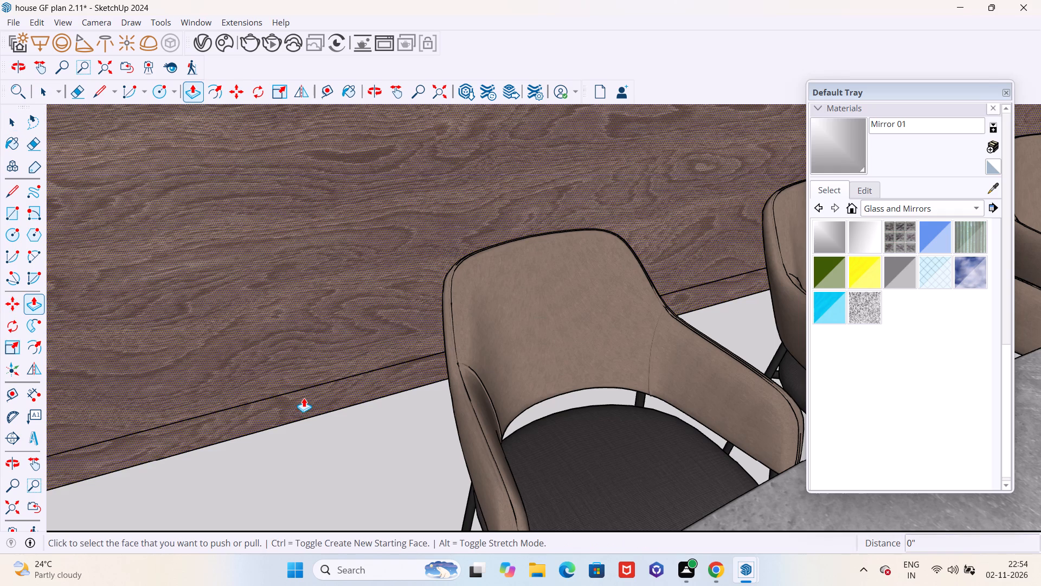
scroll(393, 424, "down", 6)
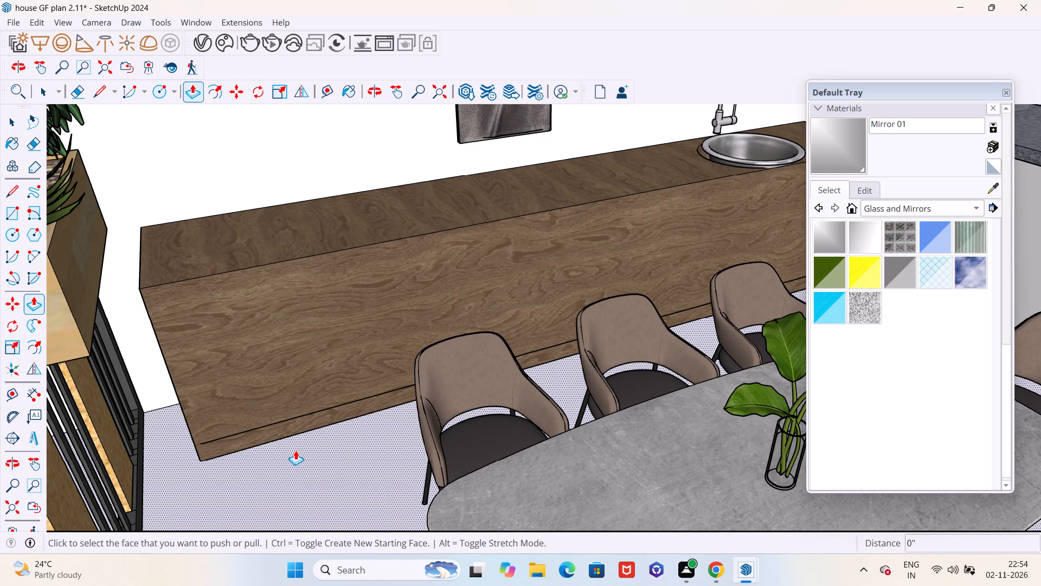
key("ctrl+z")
Copy the bottom edge of the sink cabinet's front upward by 3" to mark out a base strip.
scroll(281, 443, "up", 3)
key("space")
left_click(280, 440)
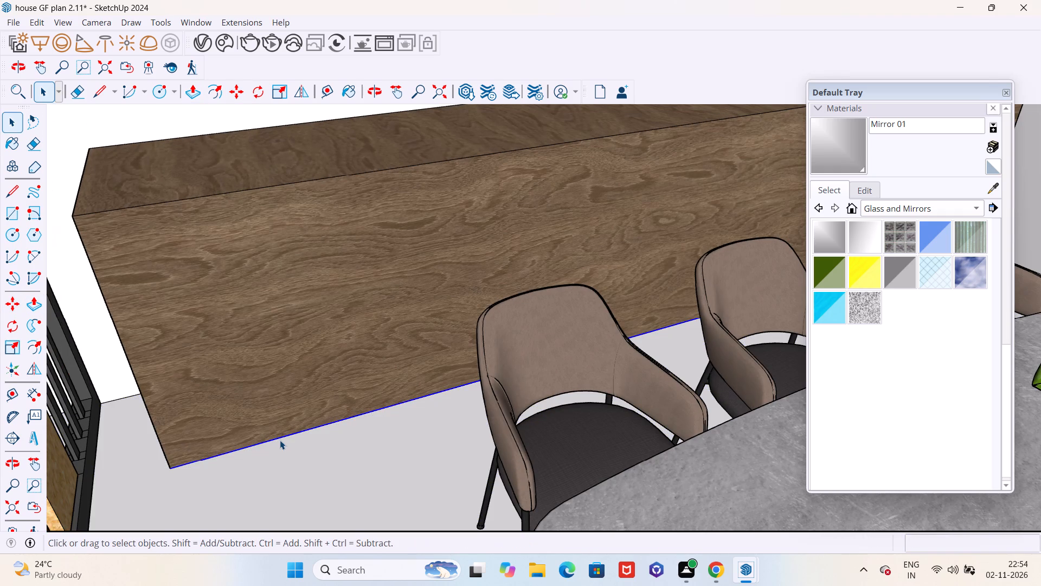
key("m")
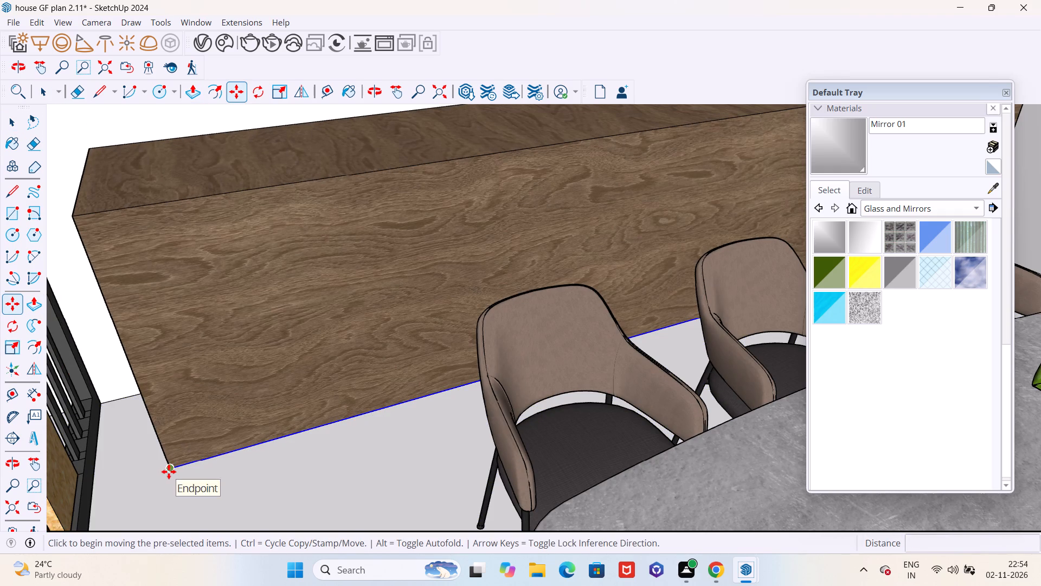
left_click(169, 472)
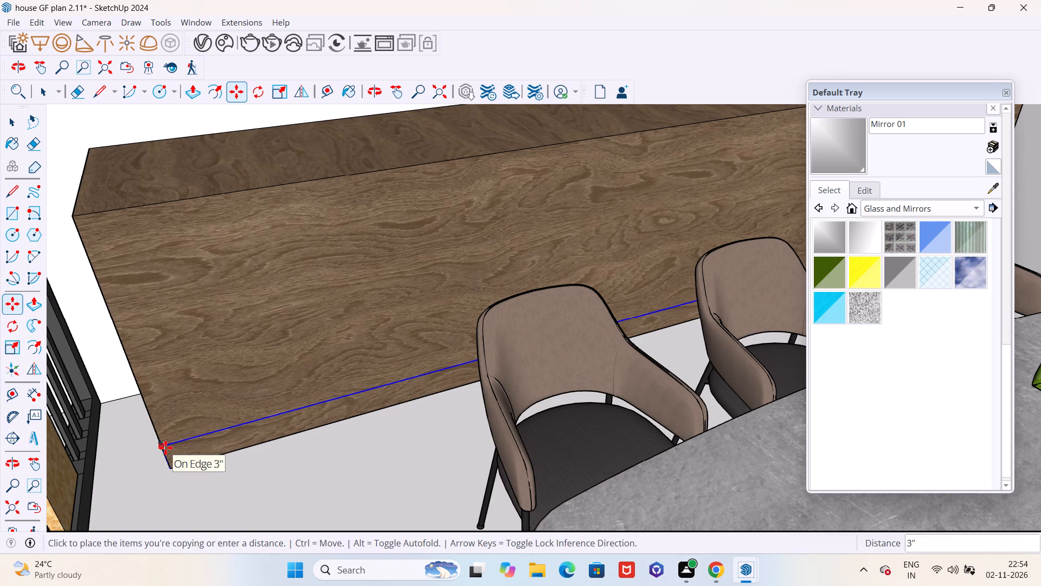
key("3")
key("shift+quotedbl")
key("Return")
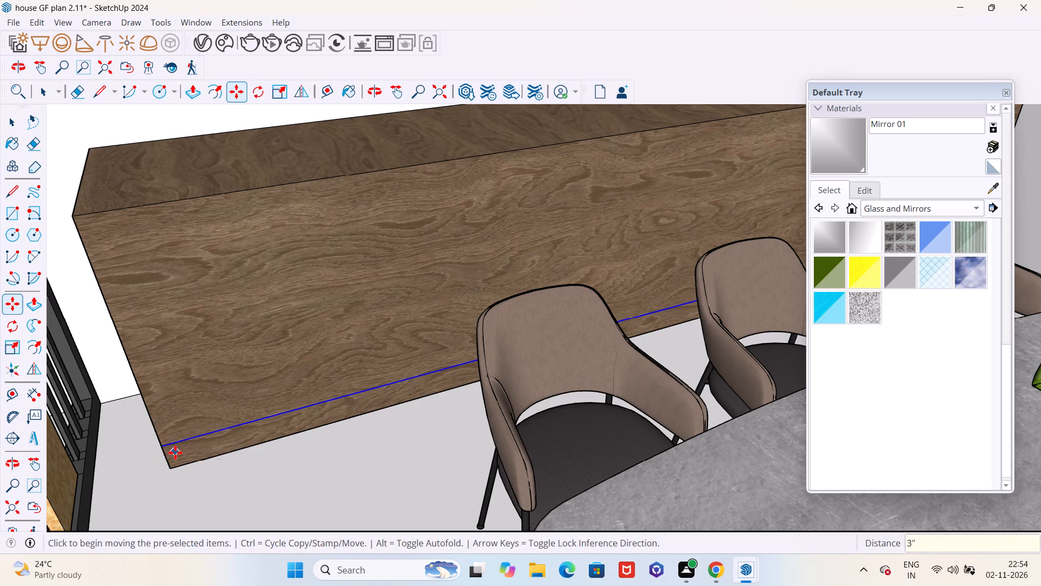
Push the base strip along the bottom of the sink cabinet's front inward beneath the cabinet.
key("p")
left_click(196, 454)
scroll(195, 453, "down", 3)
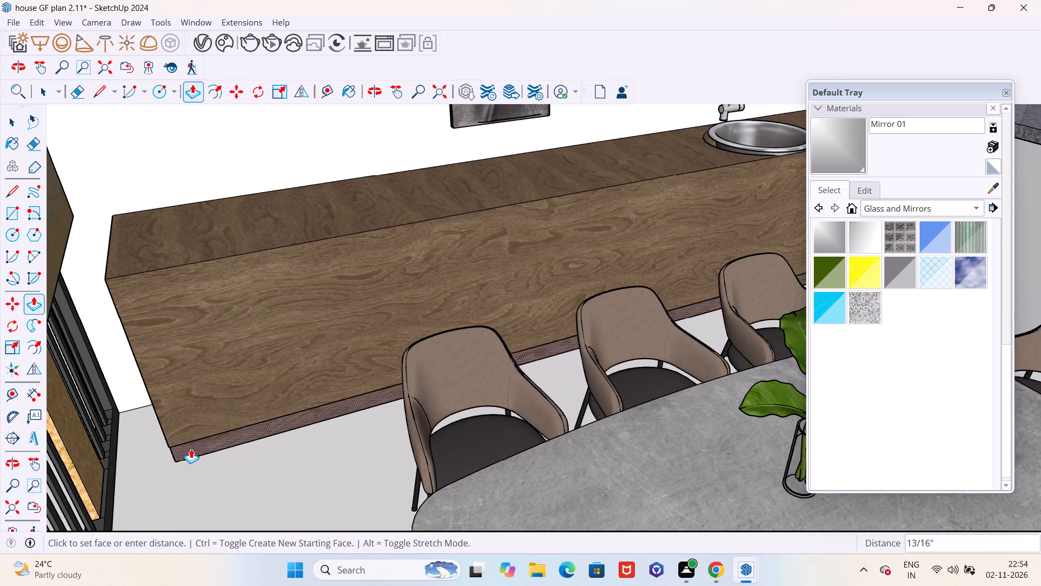
left_click(134, 408)
scroll(180, 452, "down", 3)
key("space")
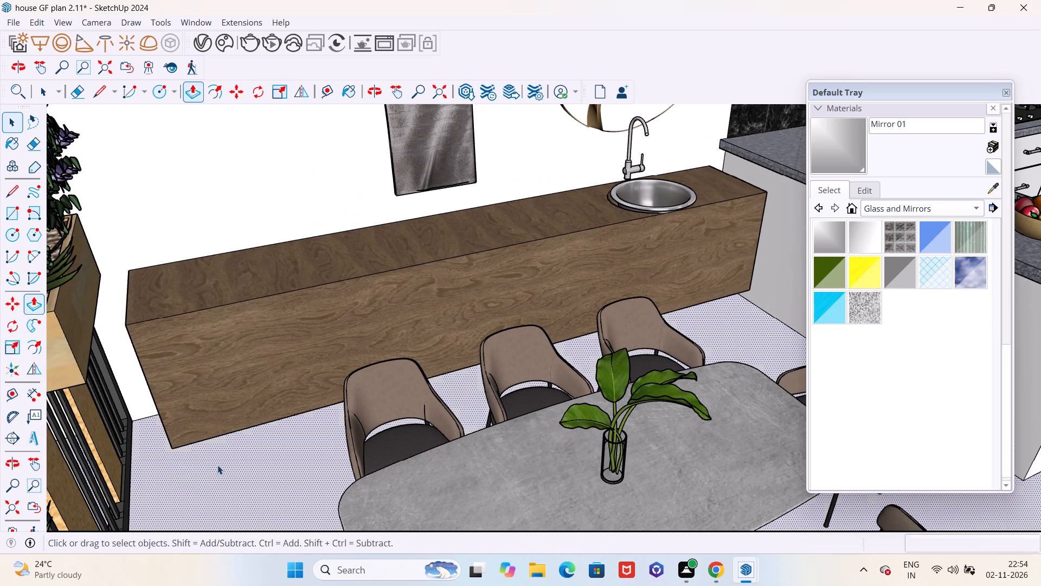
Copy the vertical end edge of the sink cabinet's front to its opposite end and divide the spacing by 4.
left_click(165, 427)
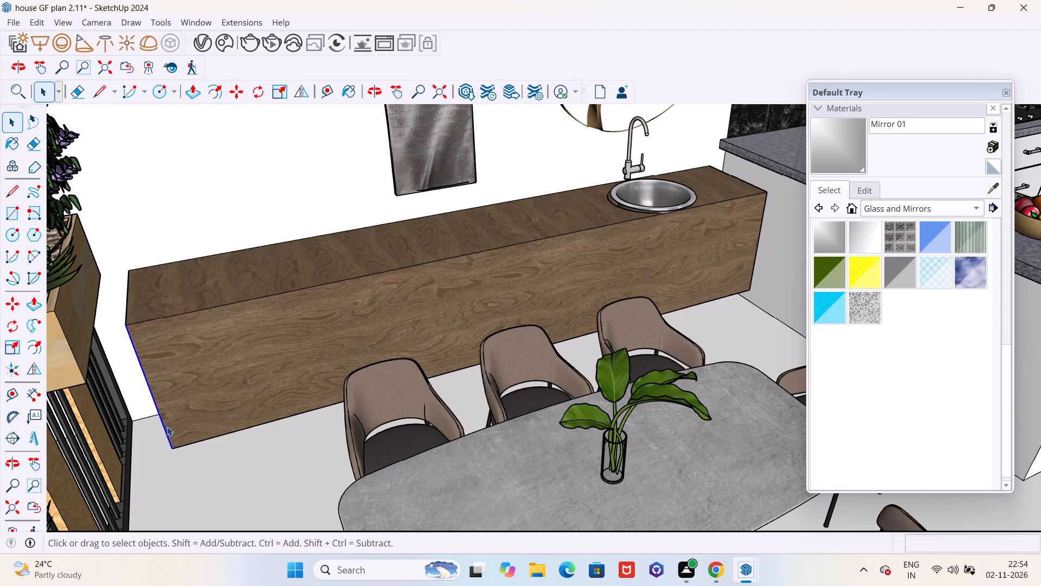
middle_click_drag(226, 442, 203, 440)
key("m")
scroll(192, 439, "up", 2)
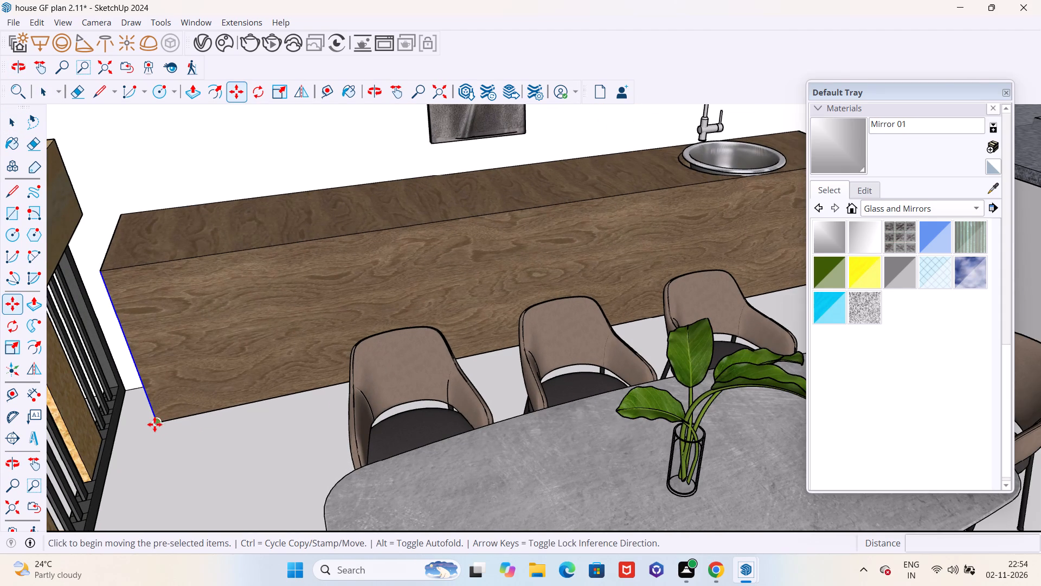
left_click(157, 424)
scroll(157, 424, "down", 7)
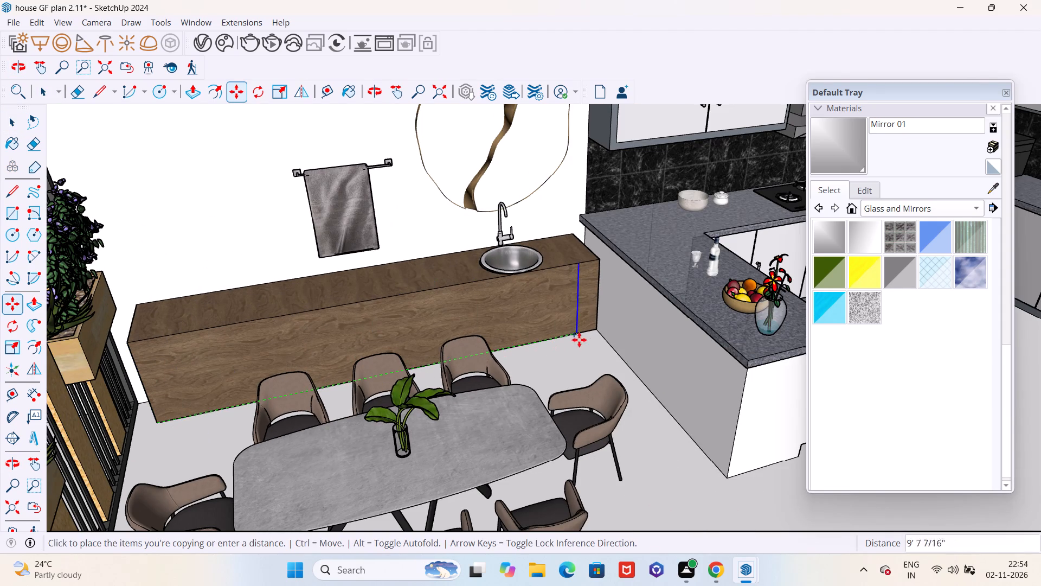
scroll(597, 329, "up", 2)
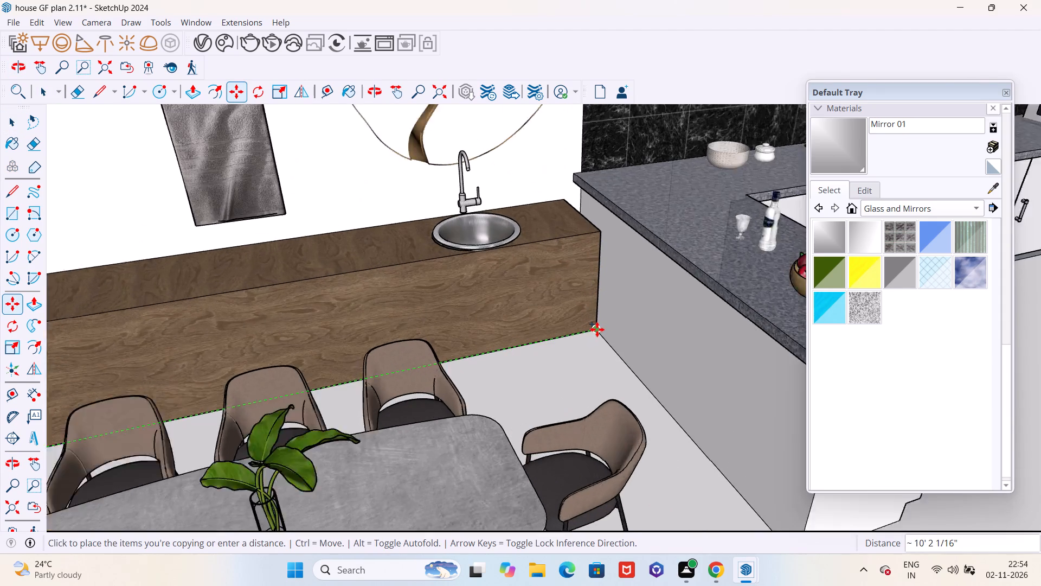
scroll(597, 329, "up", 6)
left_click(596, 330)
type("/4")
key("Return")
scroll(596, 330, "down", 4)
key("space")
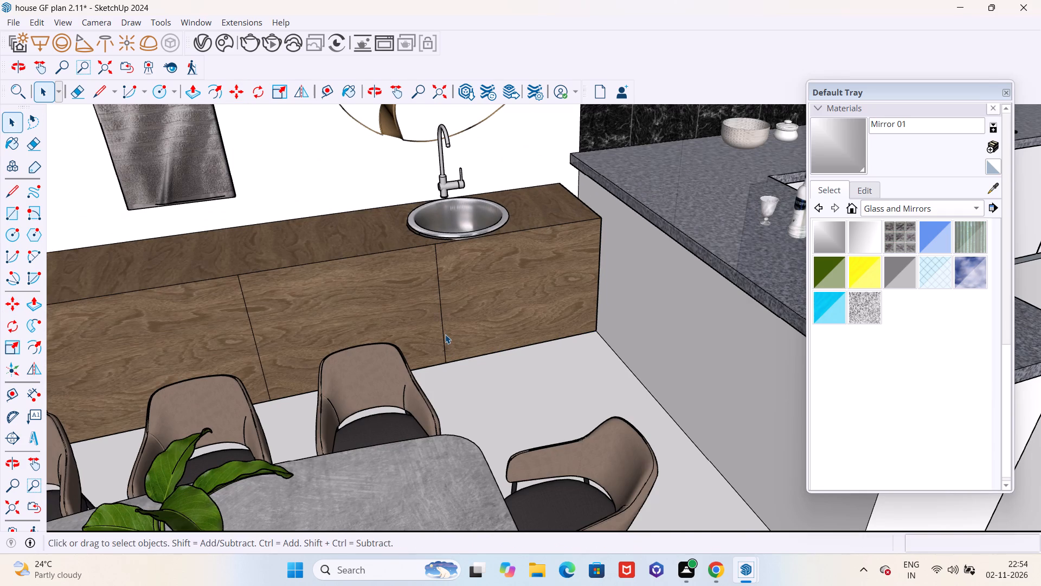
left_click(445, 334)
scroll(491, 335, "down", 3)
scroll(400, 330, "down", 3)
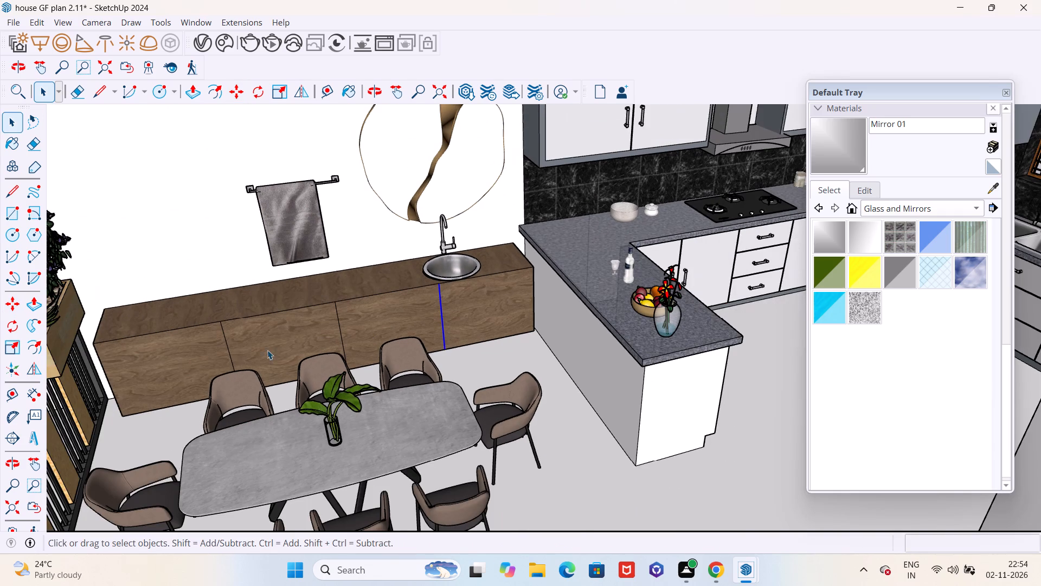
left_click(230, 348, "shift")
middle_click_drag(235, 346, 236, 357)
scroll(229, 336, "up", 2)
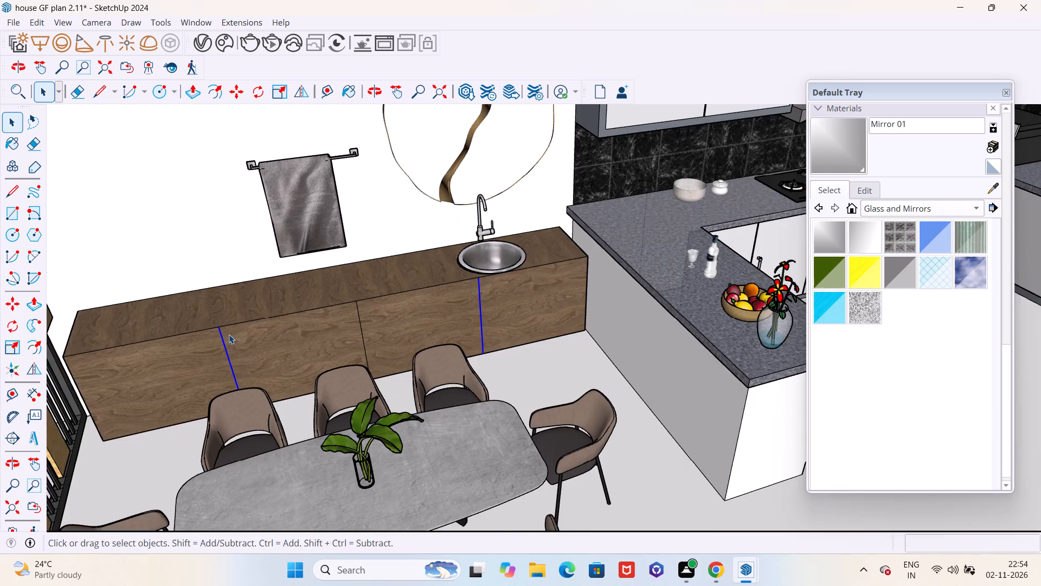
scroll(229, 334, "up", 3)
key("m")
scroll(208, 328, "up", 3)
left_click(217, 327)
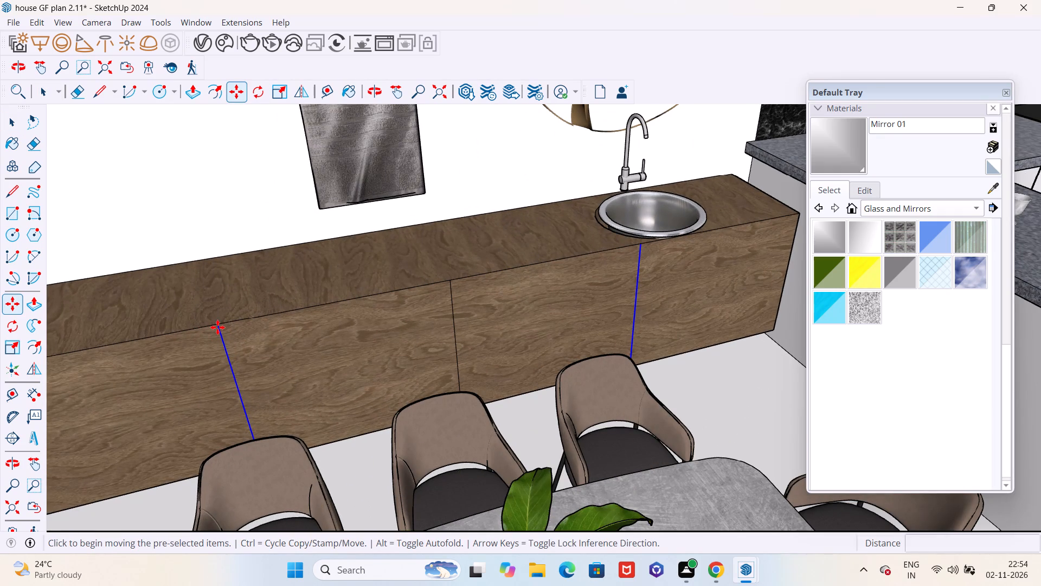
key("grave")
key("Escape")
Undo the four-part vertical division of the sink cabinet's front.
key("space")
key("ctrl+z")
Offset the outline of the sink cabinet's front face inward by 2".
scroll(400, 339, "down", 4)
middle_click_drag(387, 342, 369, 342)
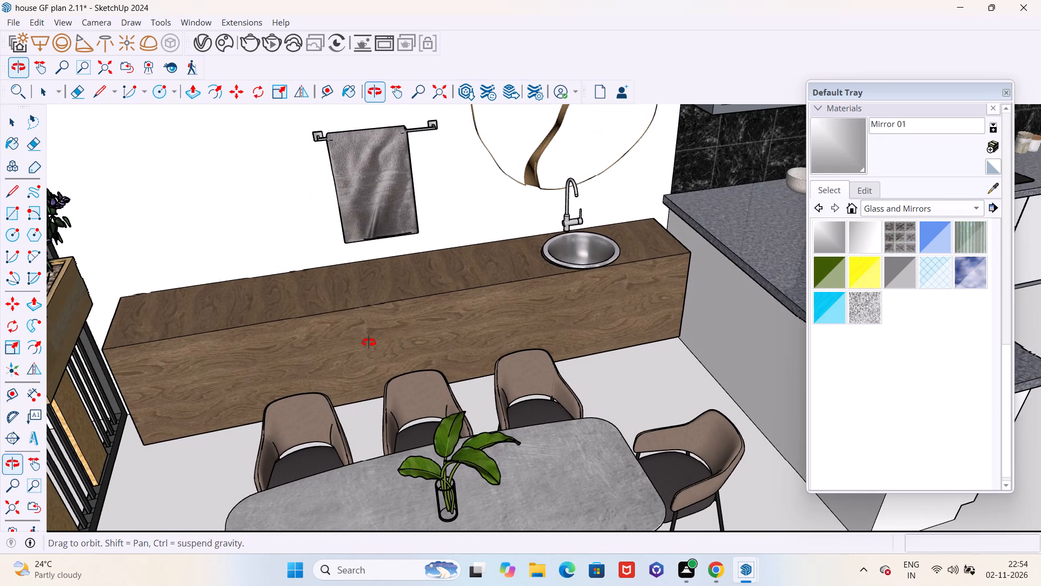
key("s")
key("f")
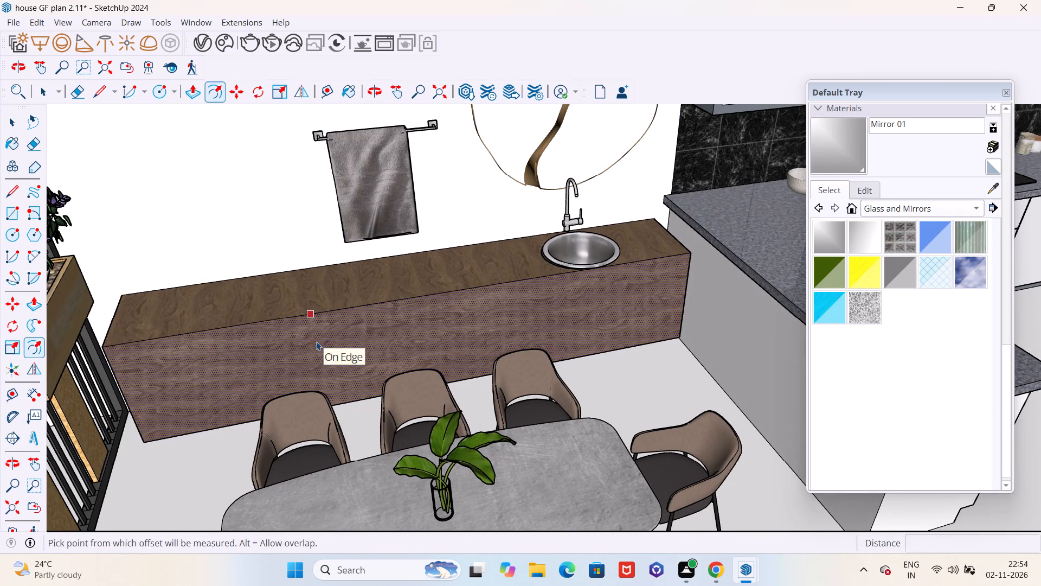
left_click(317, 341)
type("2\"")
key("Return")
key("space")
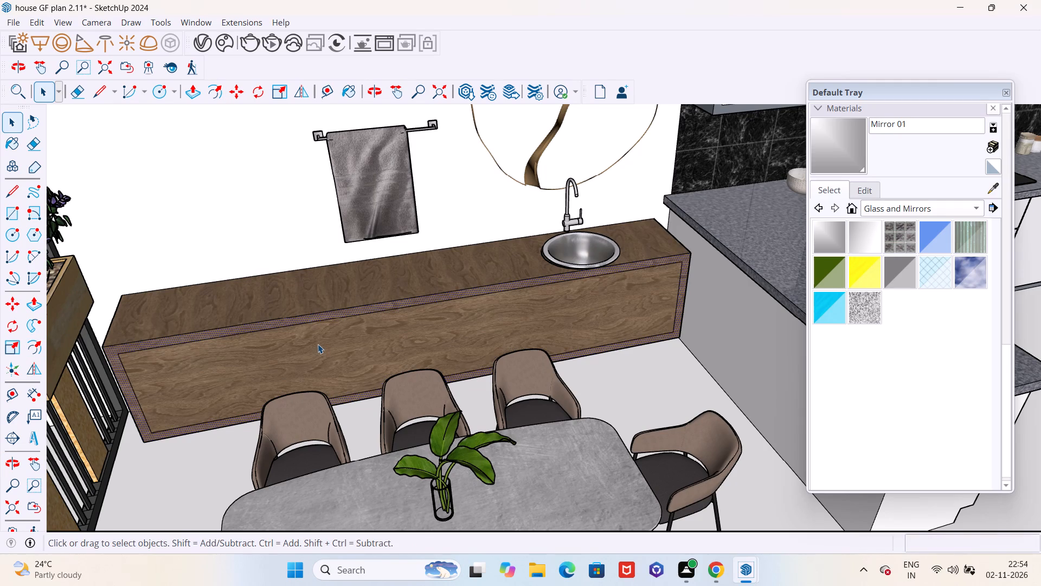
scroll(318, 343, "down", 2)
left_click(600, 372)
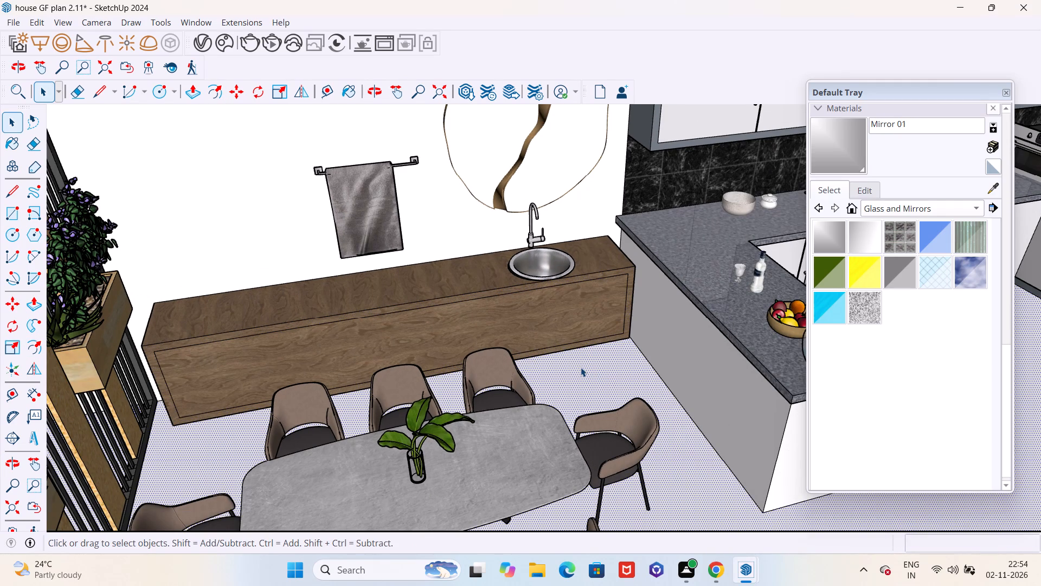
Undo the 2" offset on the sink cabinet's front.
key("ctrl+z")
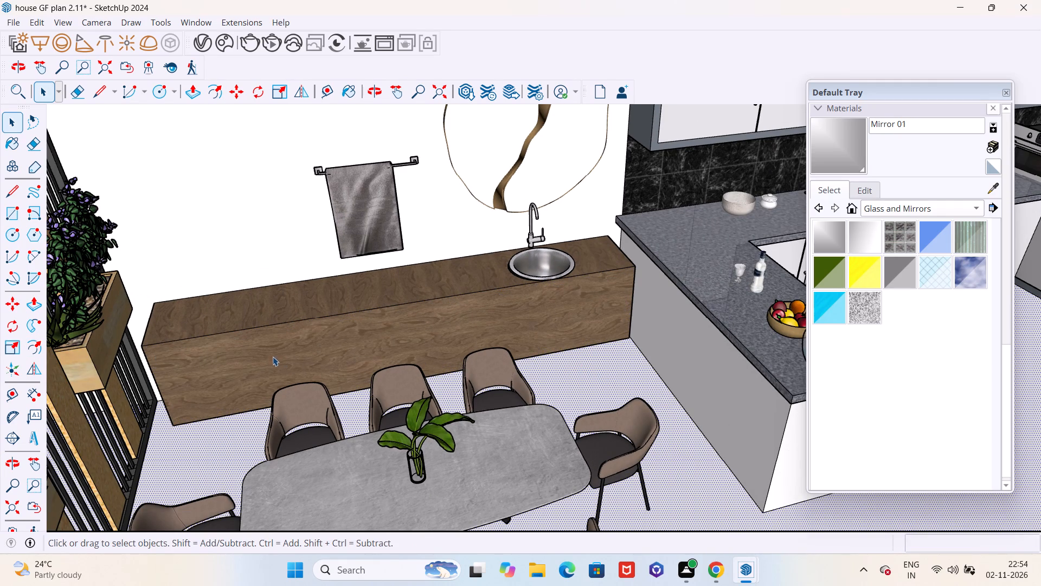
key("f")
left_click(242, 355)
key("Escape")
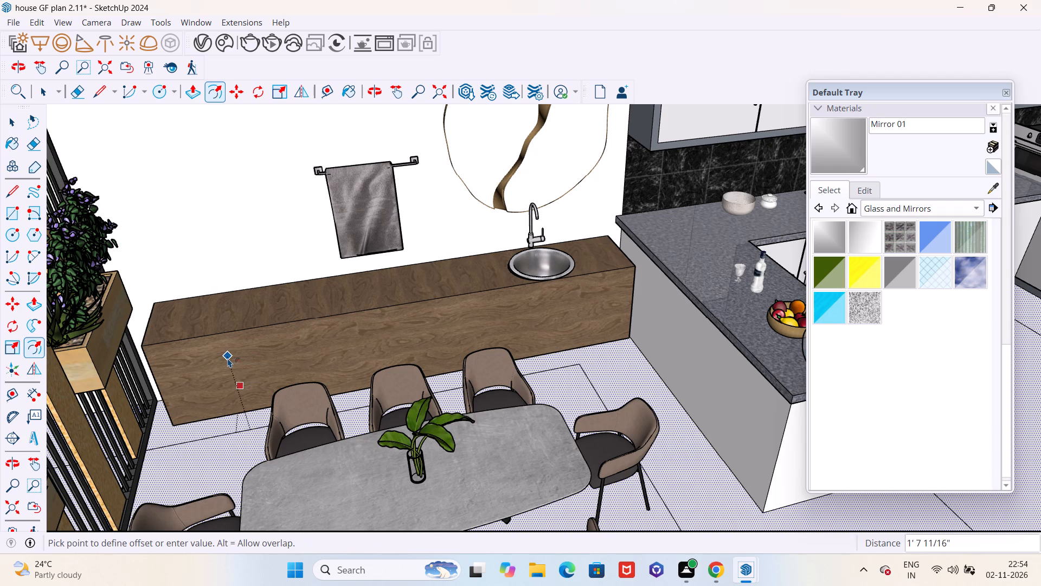
Offset the outline of the sink cabinet's front face inward by 1" to form a border.
key("space")
left_click(228, 358)
key("f")
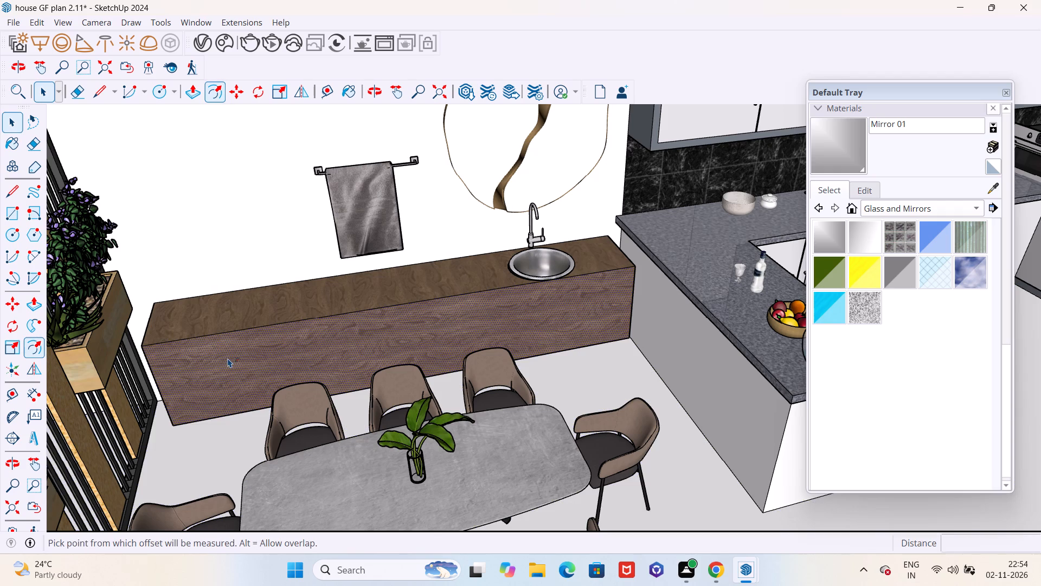
left_click(228, 359)
key("1")
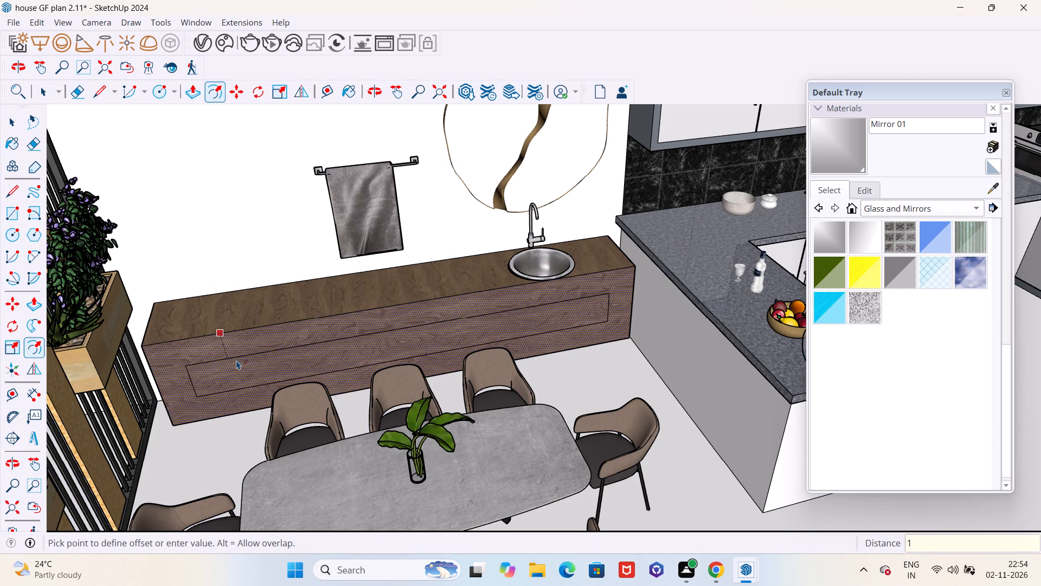
key("shift+quotedbl")
key("Return")
key("space")
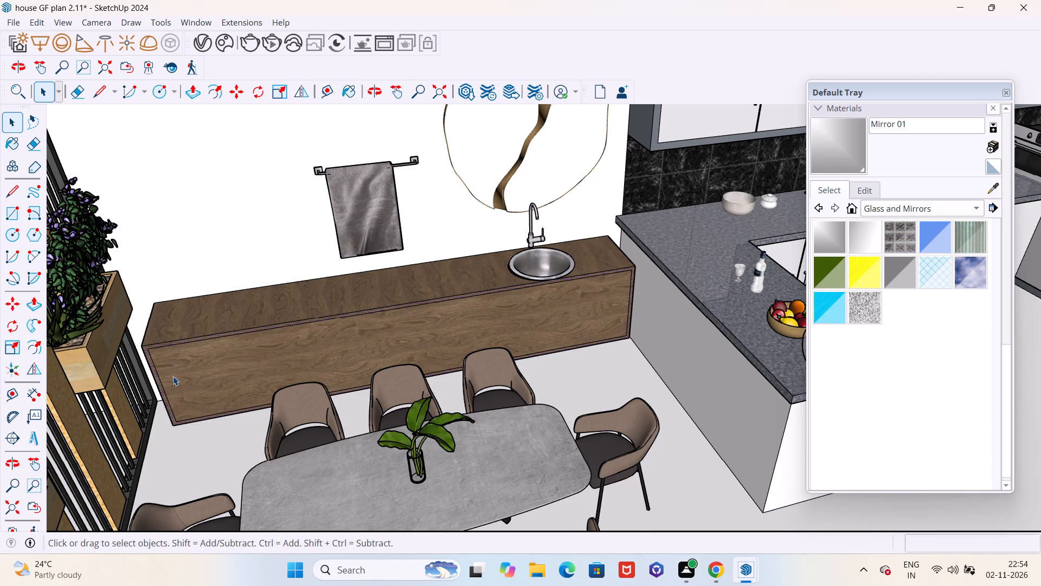
Copy the inner border's vertical end edge to its opposite end and divide the spacing by 4 to form four front panels.
scroll(173, 376, "up", 8)
left_click(159, 400)
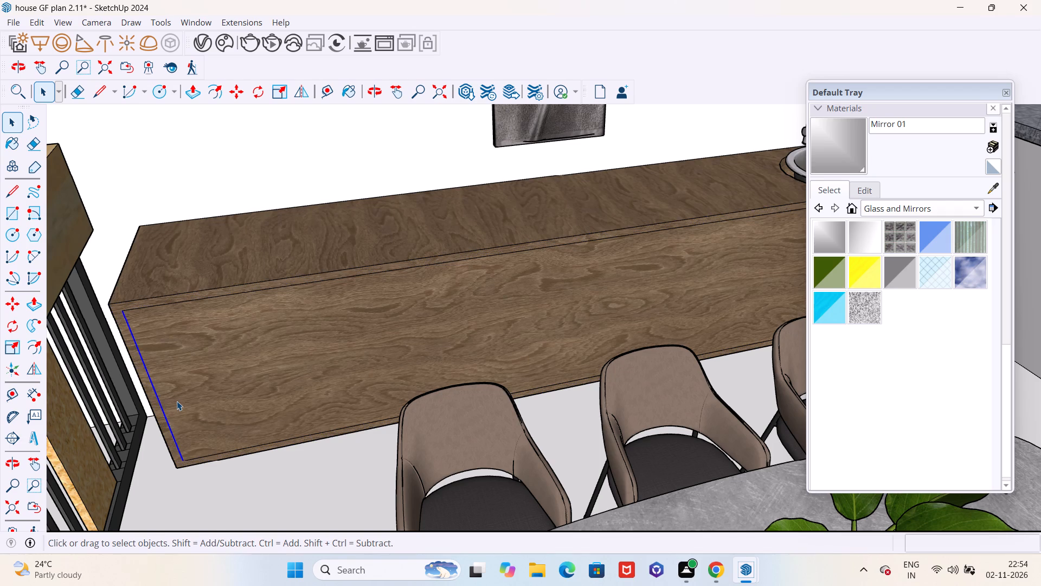
key("m")
left_click(182, 462)
scroll(181, 460, "down", 5)
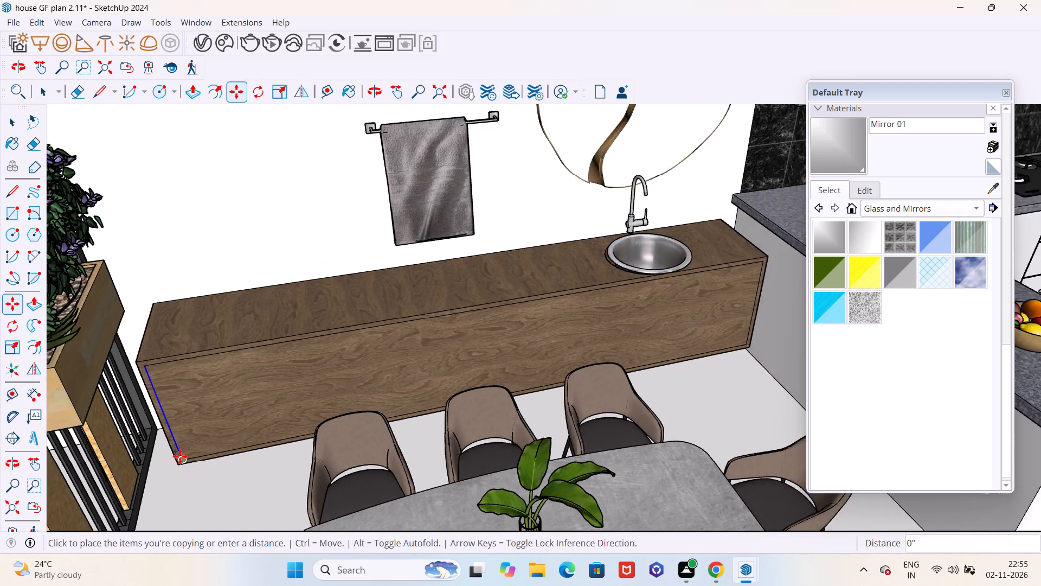
scroll(180, 456, "down", 3)
scroll(625, 368, "up", 11)
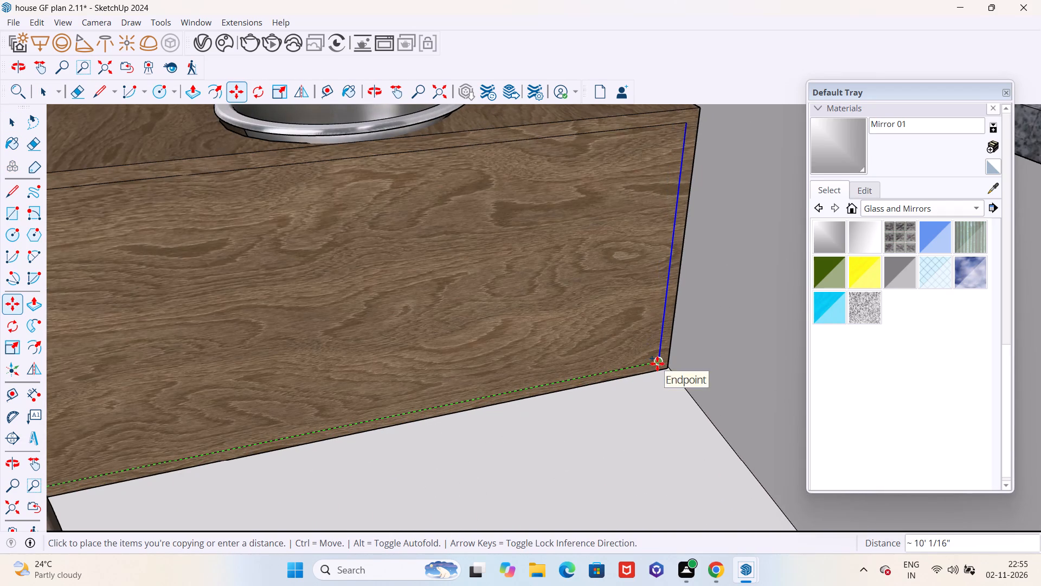
left_click(657, 364)
key("slash")
key("3")
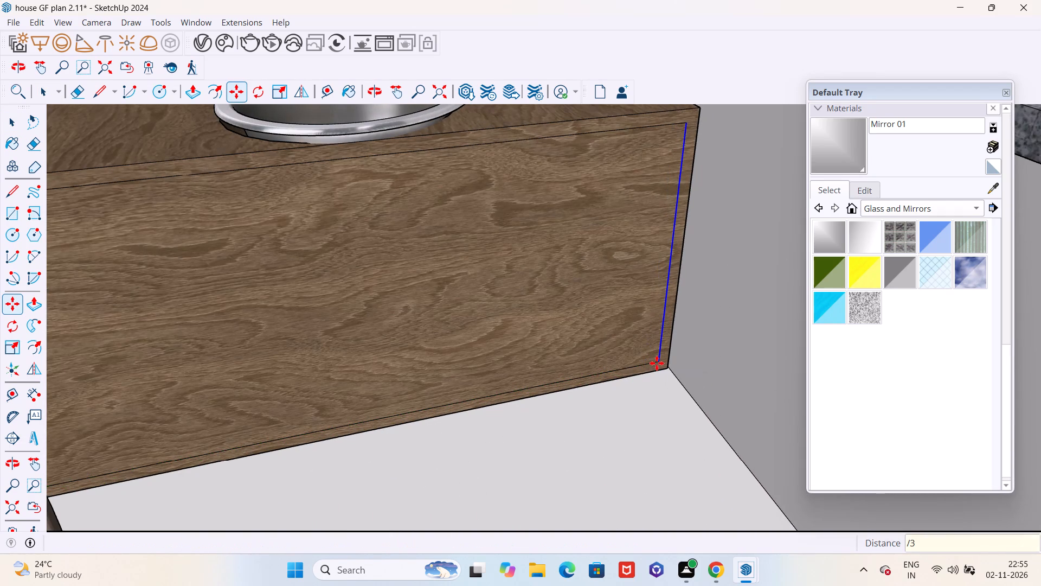
key("BackSpace")
key("4")
key("Return")
scroll(684, 367, "down", 4)
key("space")
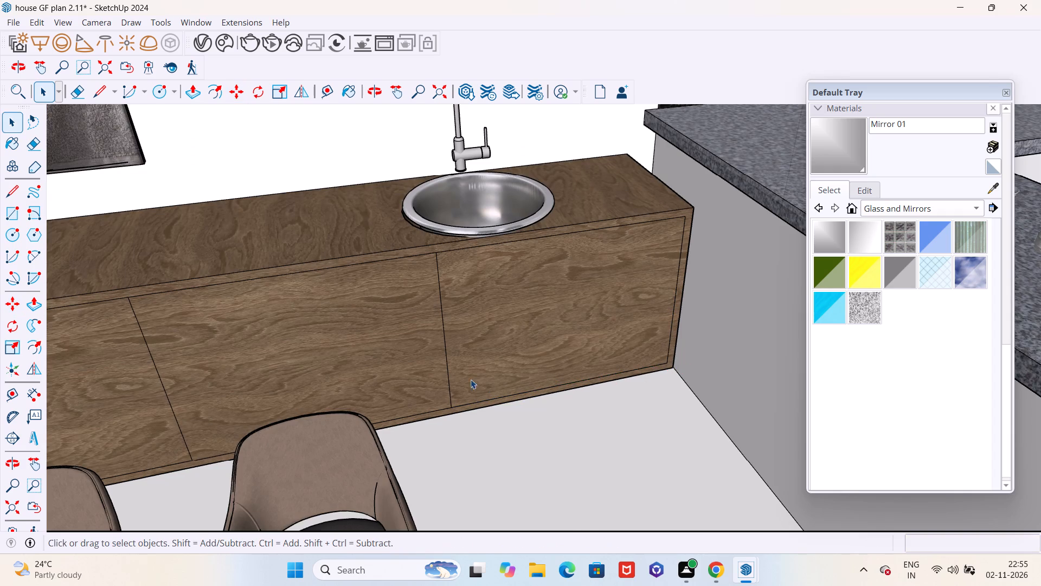
Copy the two outer panel divider lines on the sink cabinet's front .3" sideways toward the sink end.
left_click(448, 368)
scroll(617, 368, "down", 6)
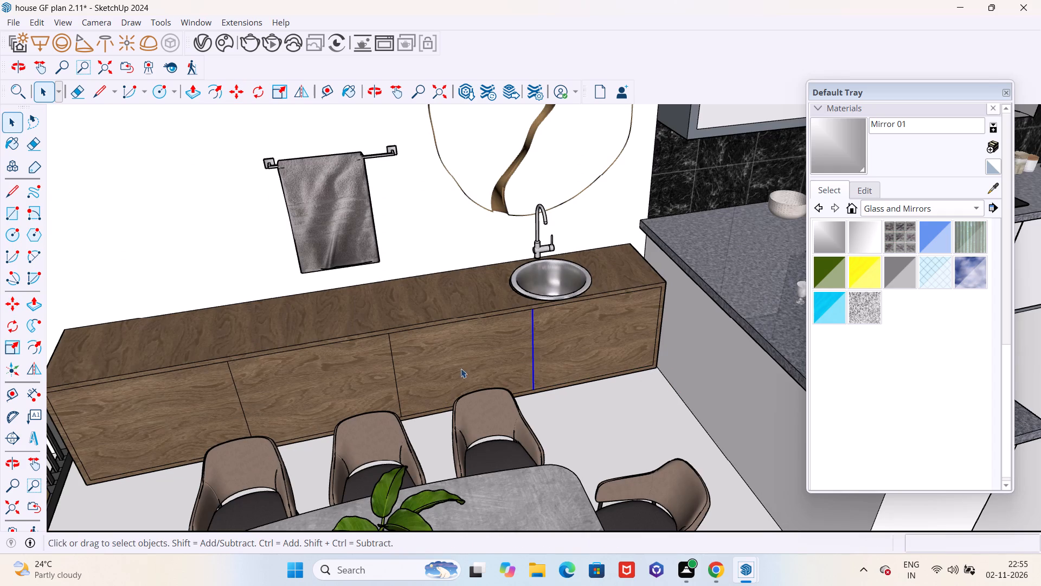
left_click(238, 389, "shift")
key("m")
scroll(226, 363, "up", 6)
scroll(224, 368, "down", 1)
scroll(224, 368, "up", 7)
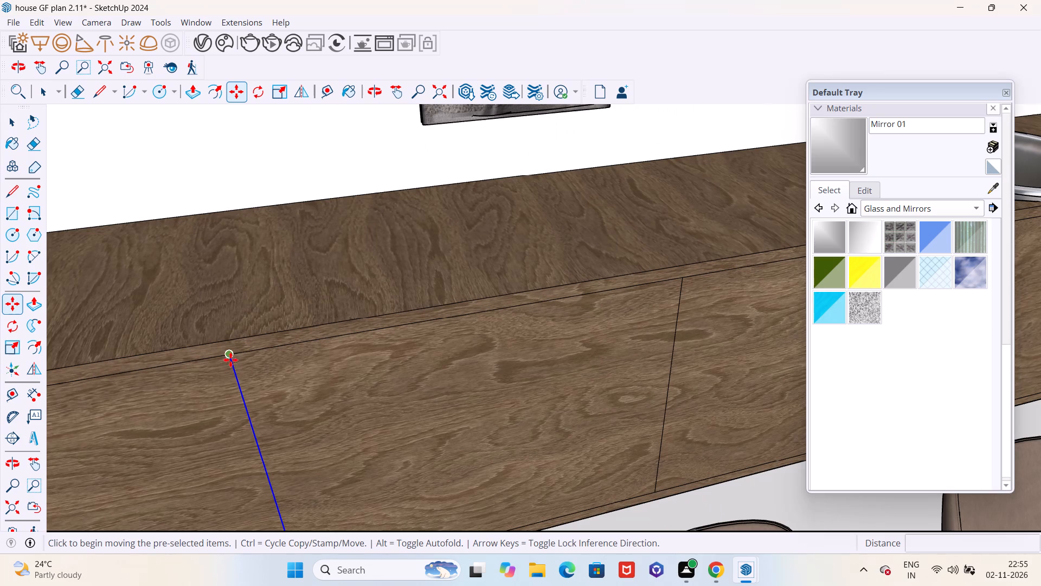
left_click(230, 358)
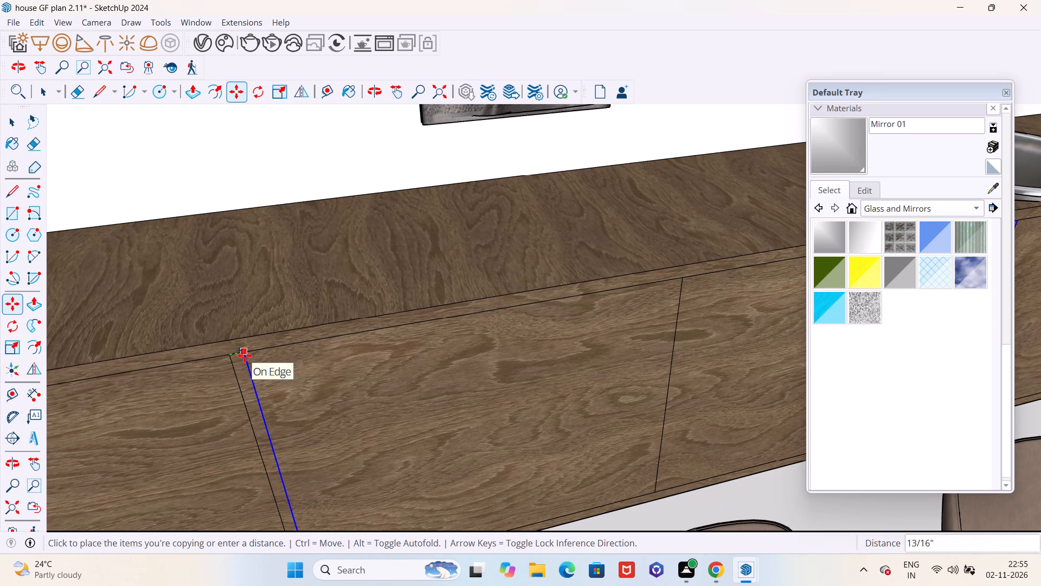
type(".3\"")
key("Return")
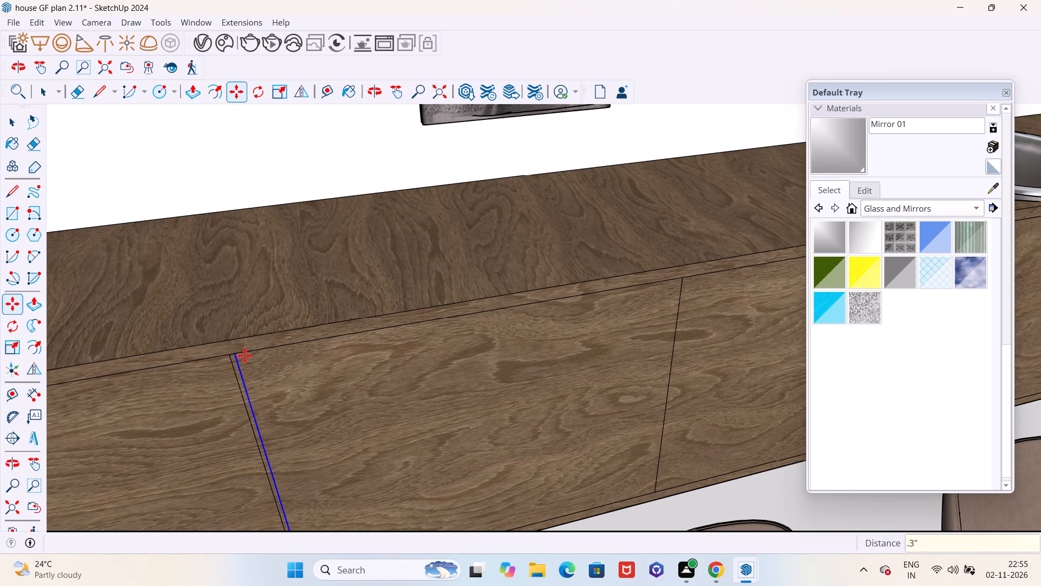
Recess the two narrow gap strips between the sink cabinet's outer front panels by .3" with Push/Pull.
key("space")
type("p")
scroll(222, 362, "up", 10)
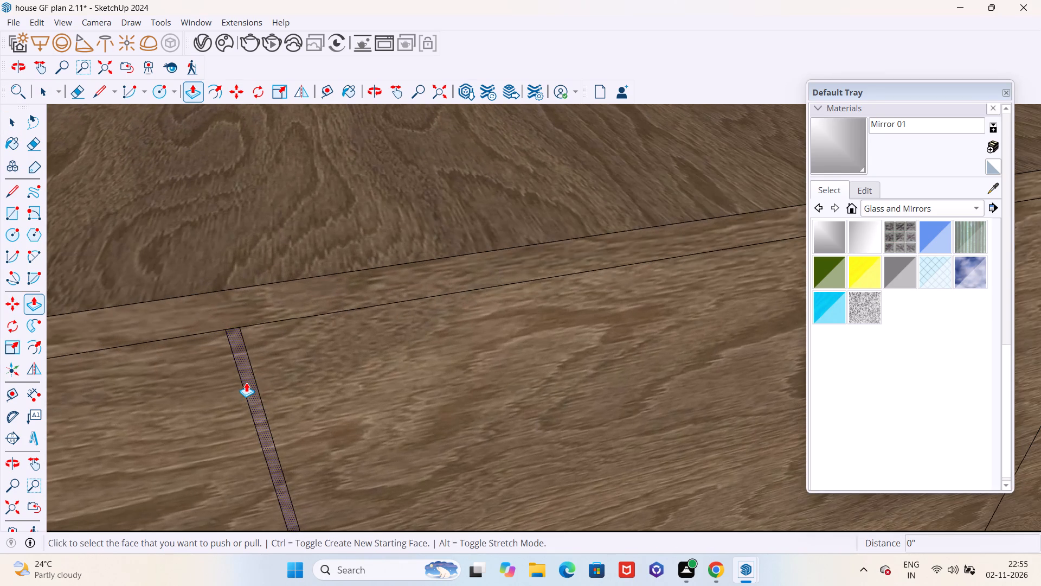
left_click(246, 383)
type(".3\"")
key("Return")
scroll(221, 385, "down", 14)
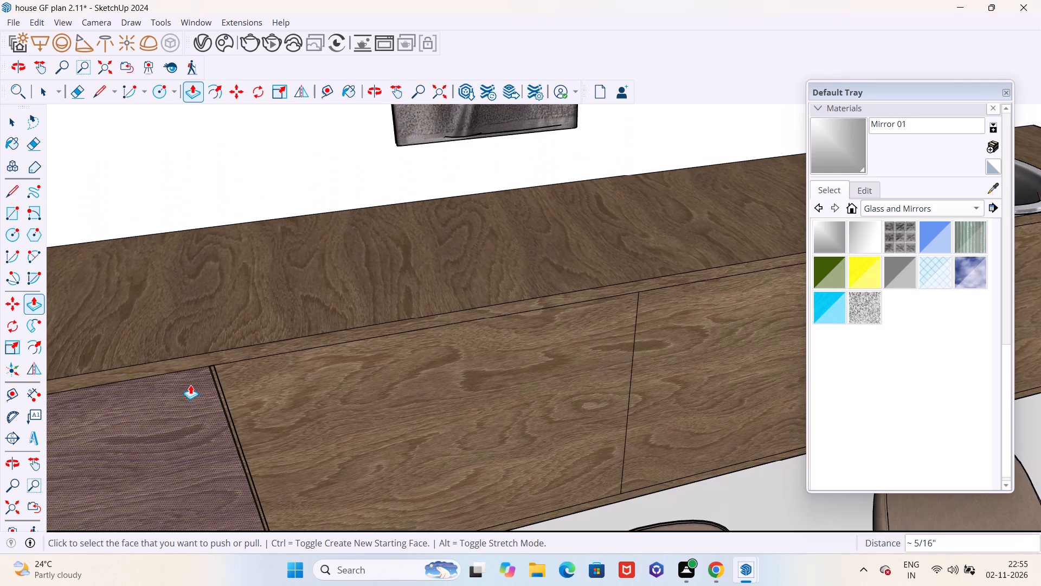
scroll(190, 385, "down", 10)
scroll(351, 407, "up", 1)
scroll(334, 410, "down", 6)
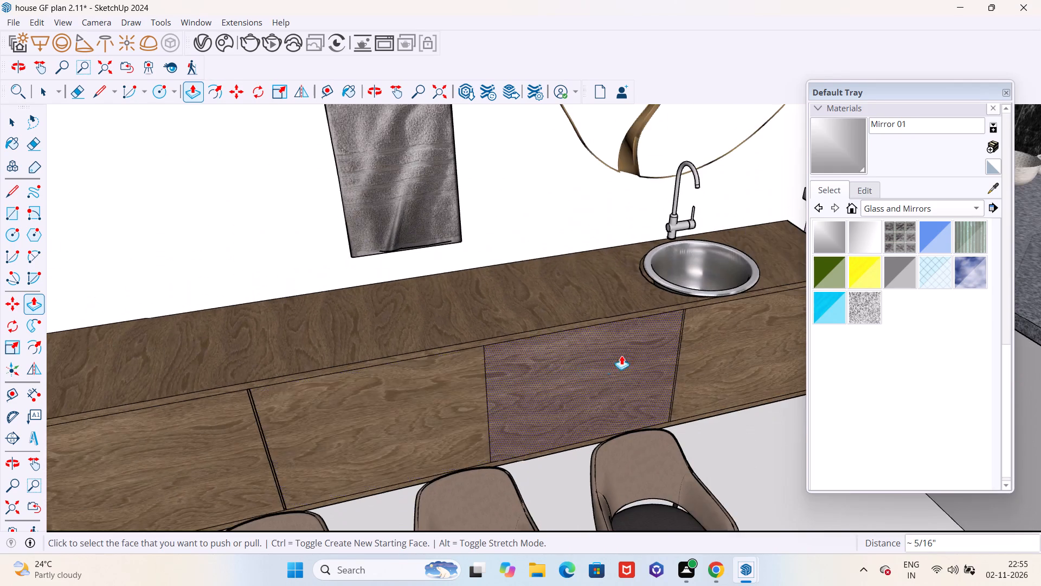
scroll(664, 349, "up", 17)
double_click(691, 351)
key("space")
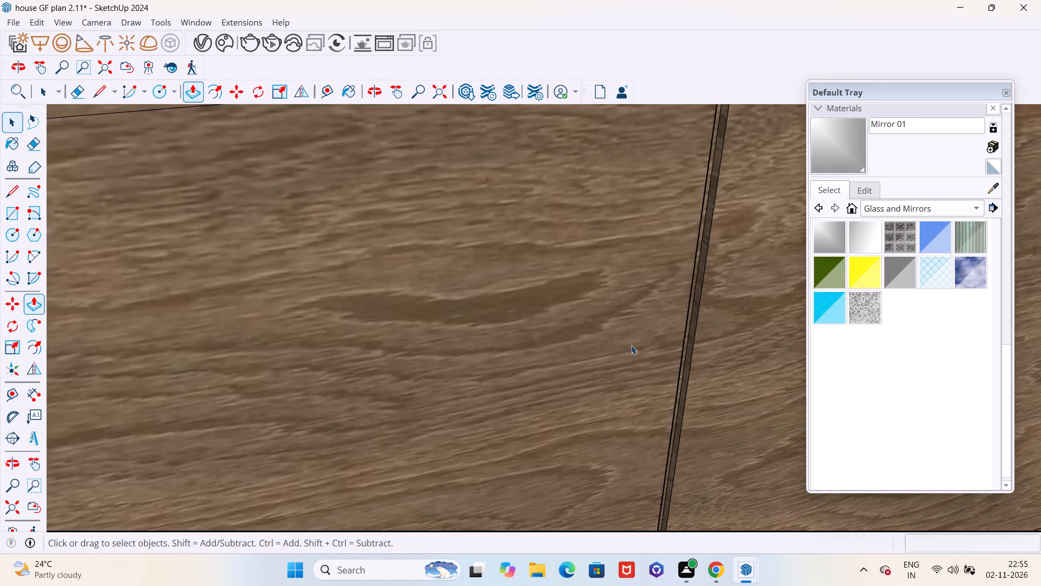
Examine the whole ground-floor layout from several angles, from the kitchen and dining area to the unfurnished rooms.
scroll(602, 343, "down", 20)
scroll(602, 343, "down", 13)
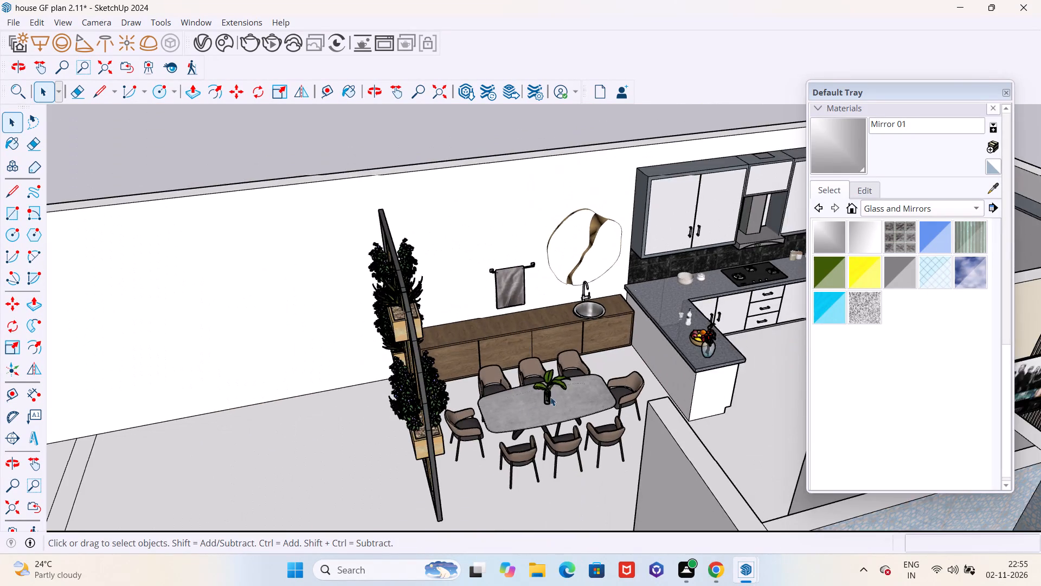
middle_click_drag(516, 403, 501, 342)
key("space")
scroll(504, 348, "down", 7)
middle_click_drag(463, 351, 721, 443)
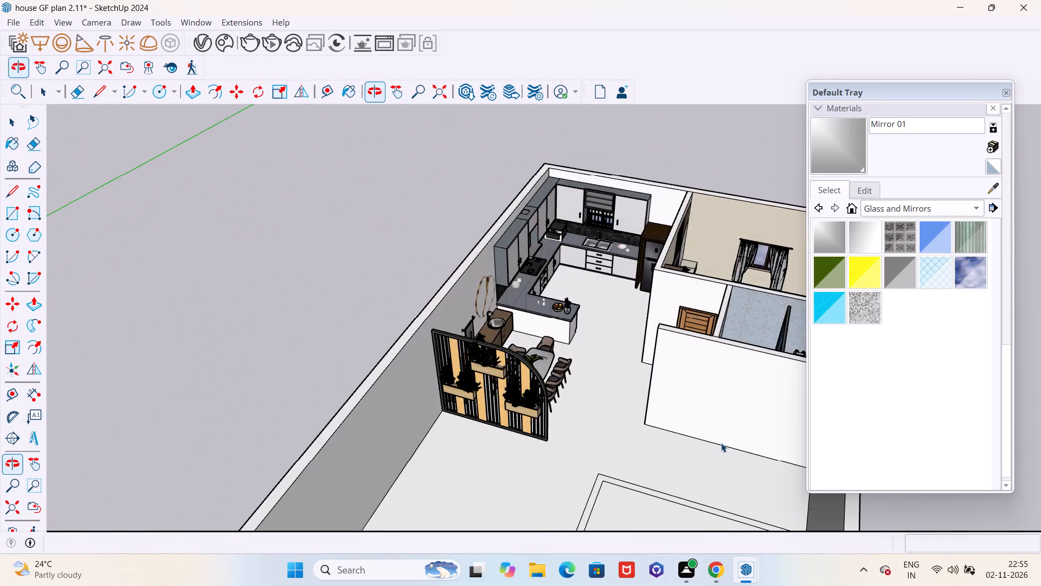
scroll(548, 401, "down", 5)
middle_click_drag(529, 436, 559, 438)
scroll(505, 437, "up", 6)
scroll(545, 445, "down", 1)
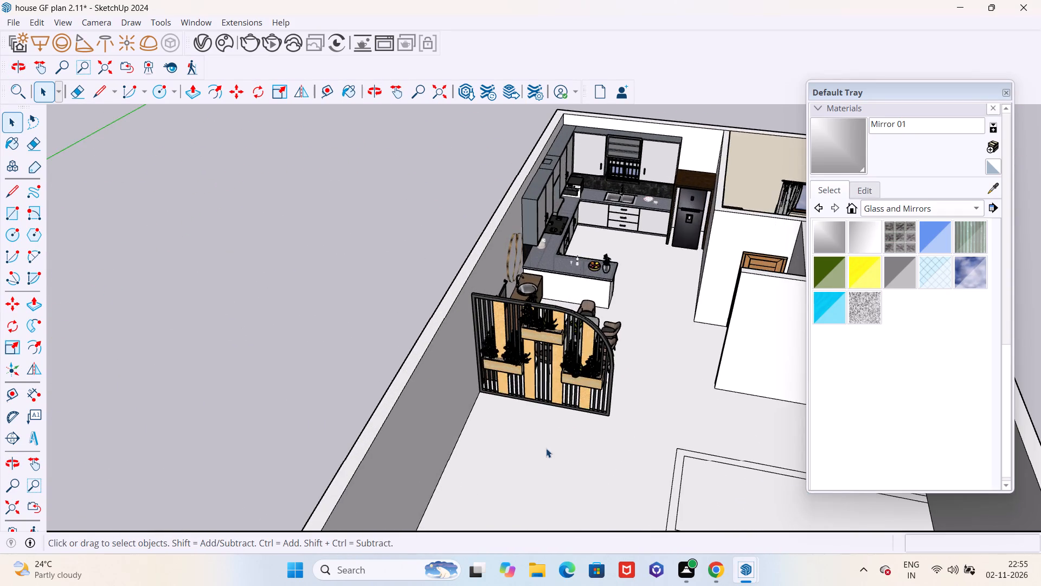
middle_click_drag(546, 449, 412, 368)
scroll(525, 375, "up", 5)
scroll(614, 393, "down", 10)
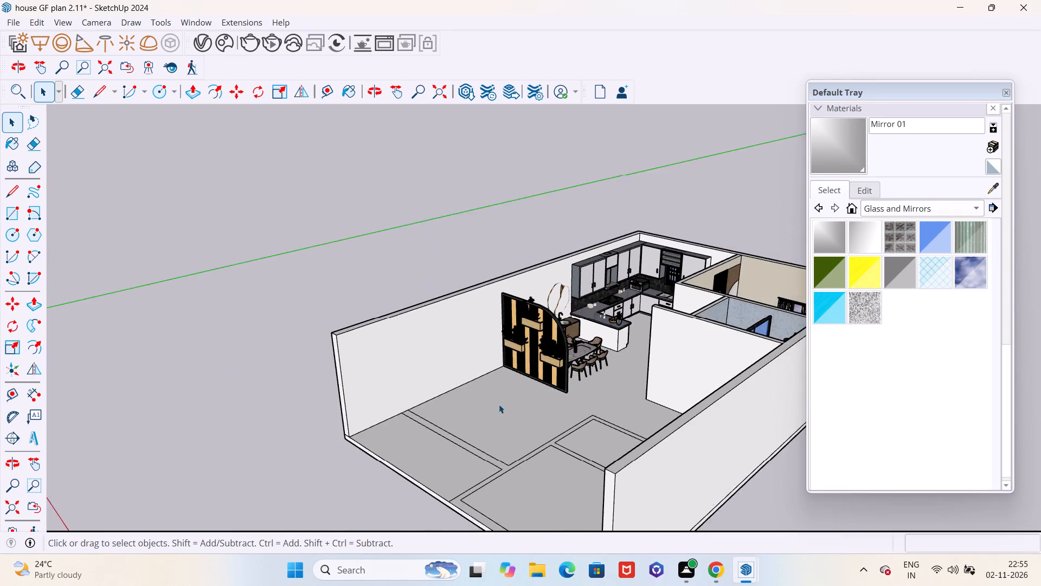
middle_click_drag(485, 403, 683, 403)
scroll(477, 415, "down", 6)
middle_click_drag(576, 390, 558, 539)
scroll(619, 472, "up", 6)
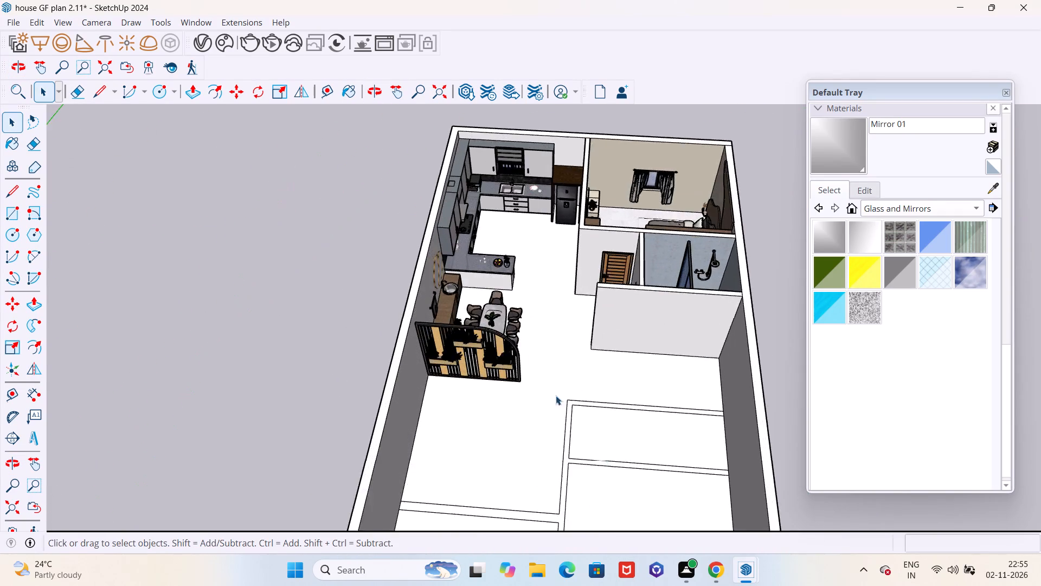
scroll(471, 361, "down", 5)
middle_click_drag(478, 418, 519, 418)
scroll(622, 440, "up", 5)
scroll(471, 292, "down", 5)
middle_click_drag(478, 348, 557, 345)
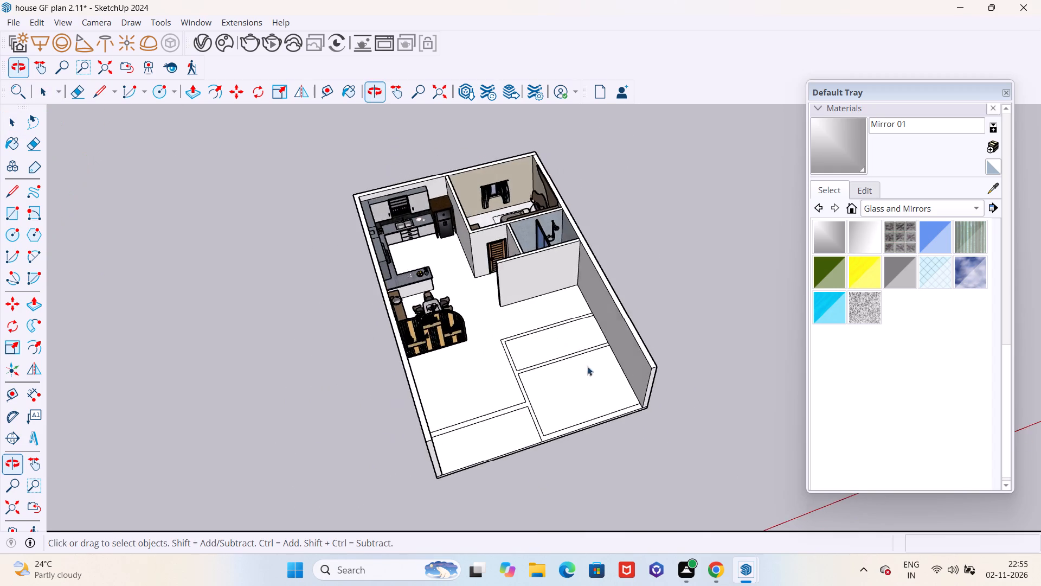
scroll(565, 421, "up", 7)
scroll(564, 424, "down", 1)
scroll(564, 424, "up", 4)
scroll(556, 426, "down", 4)
middle_click_drag(517, 428, 630, 425)
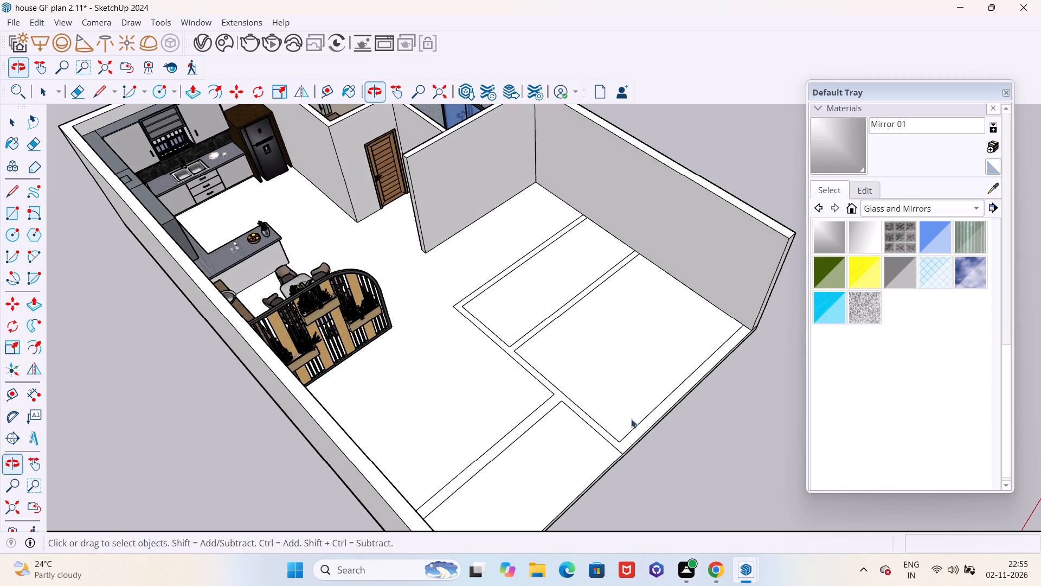
scroll(475, 418, "down", 5)
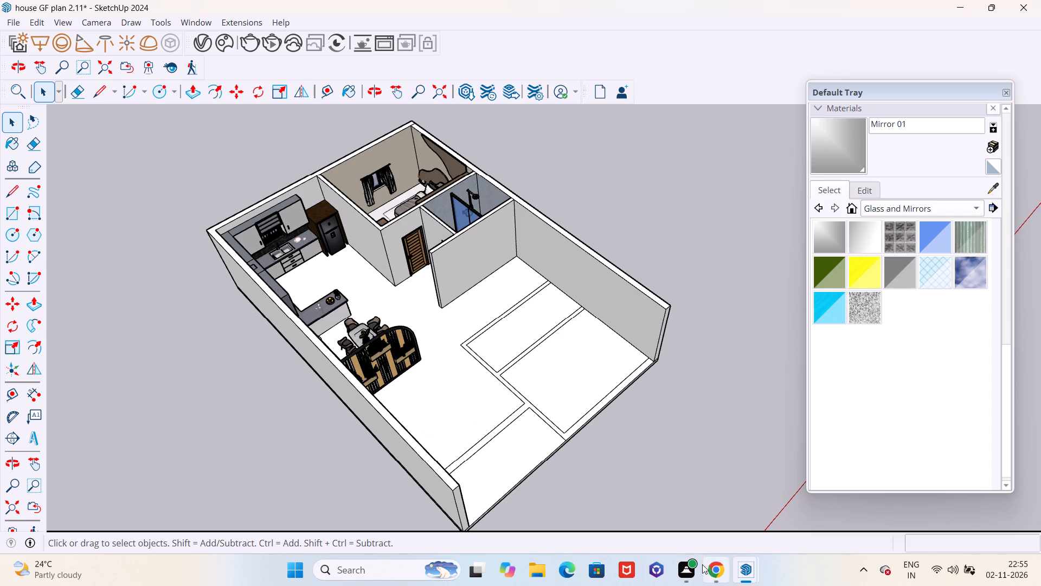
Switch to Chrome and close the HUDSON mirror model page.
left_click(719, 566)
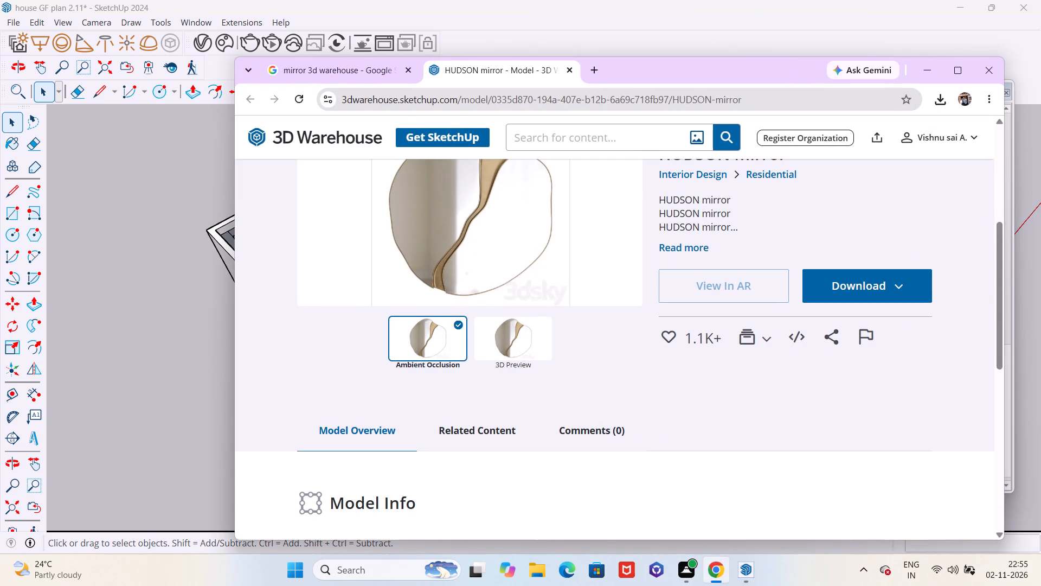
left_click(363, 60)
left_click(379, 68)
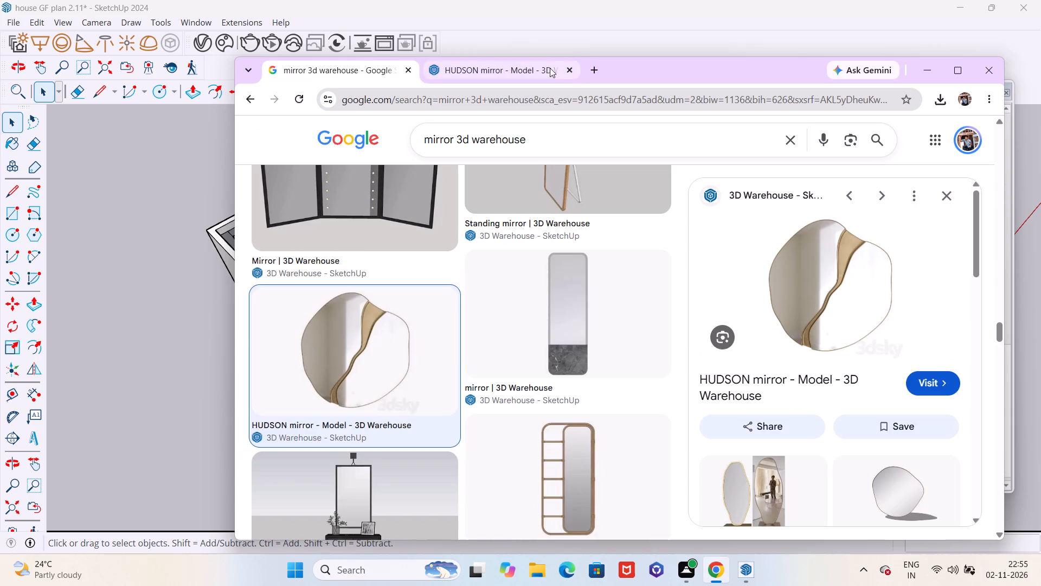
left_click(567, 71)
Replace the mirror image search with one for "bedroom 3d warehouse".
left_click(556, 137)
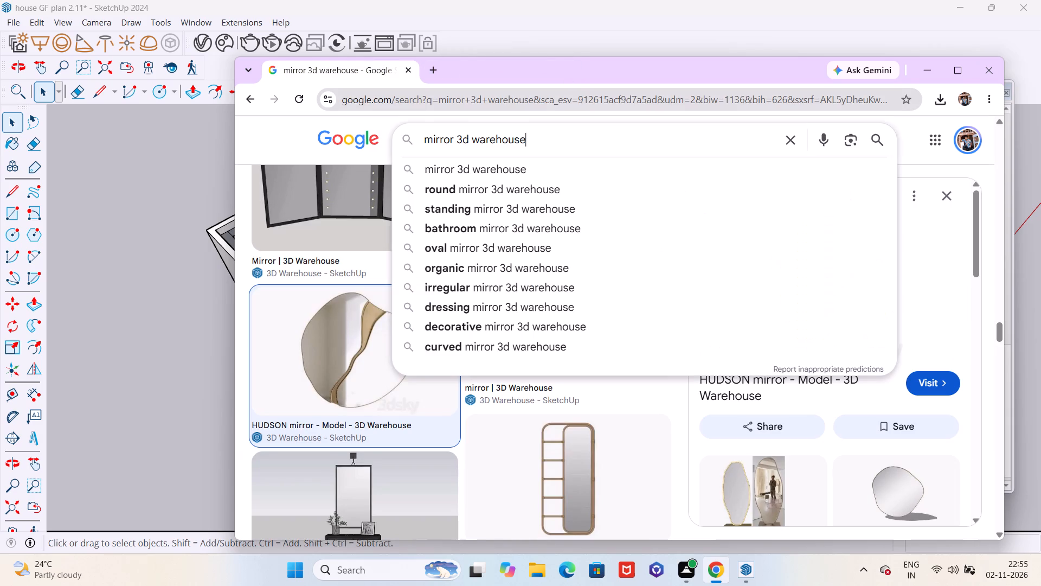
key("Left")
key("Left")
key("Left")
key("Left")
key("Left")
key("Left")
key("Left")
key("Left")
key("Left")
key("Left")
key("Left")
key("Left")
key("BackSpace")
key("BackSpace")
key("BackSpace")
key("BackSpace")
key("BackSpace")
key("BackSpace")
key("BackSpace")
key("BackSpace")
key("BackSpace")
key("BackSpace")
key("BackSpace")
key("BackSpace")
key("BackSpace")
key("BackSpace")
key("BackSpace")
key("BackSpace")
key("BackSpace")
key("BackSpace")
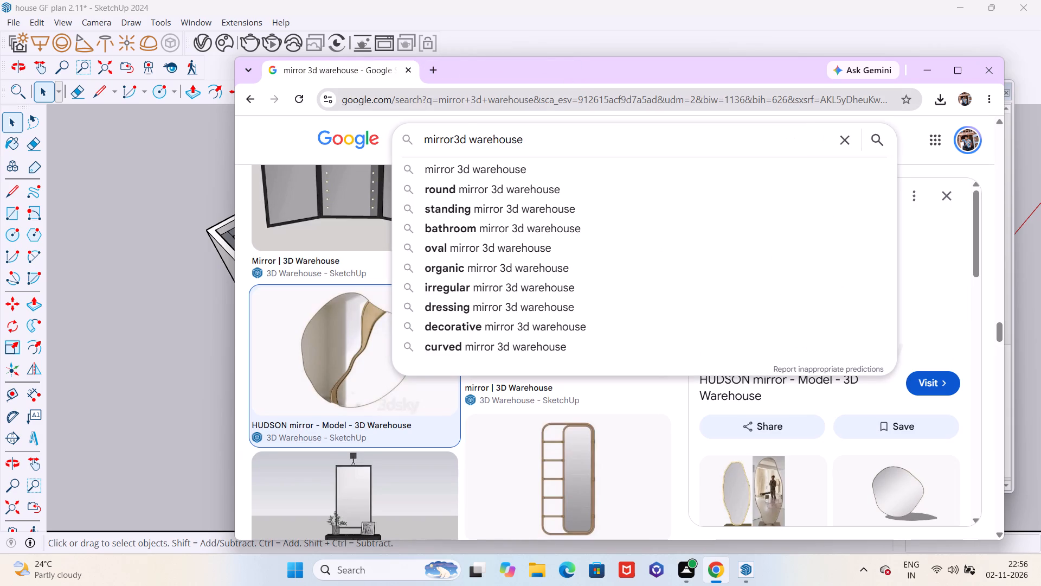
type("bed")
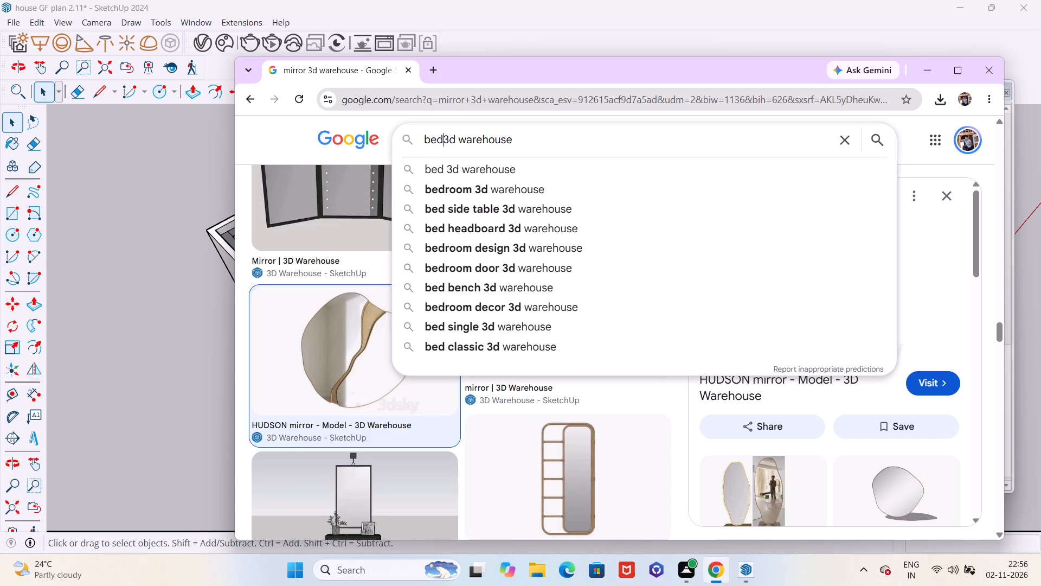
type("room")
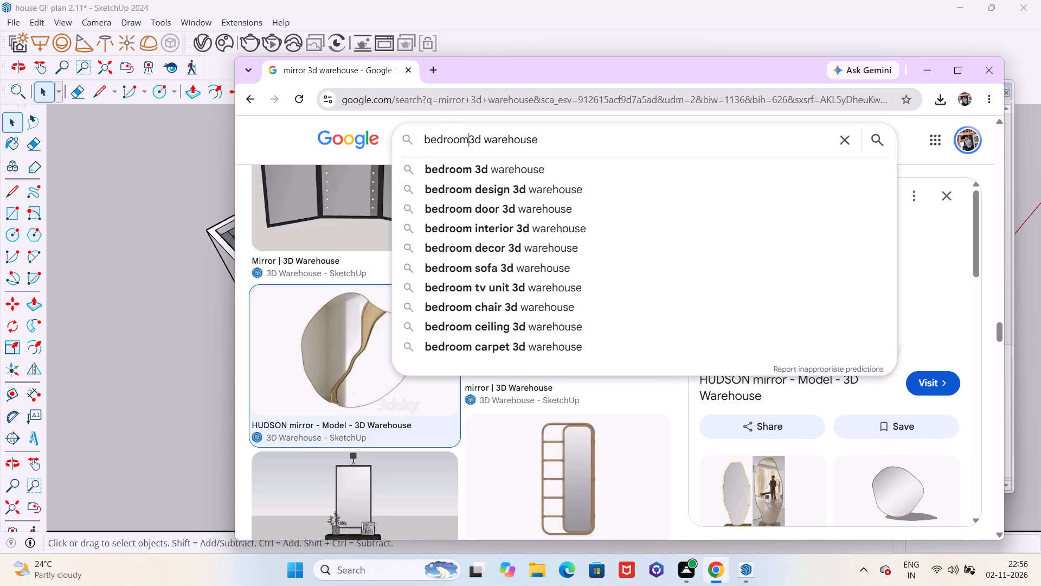
key("space")
key("Return")
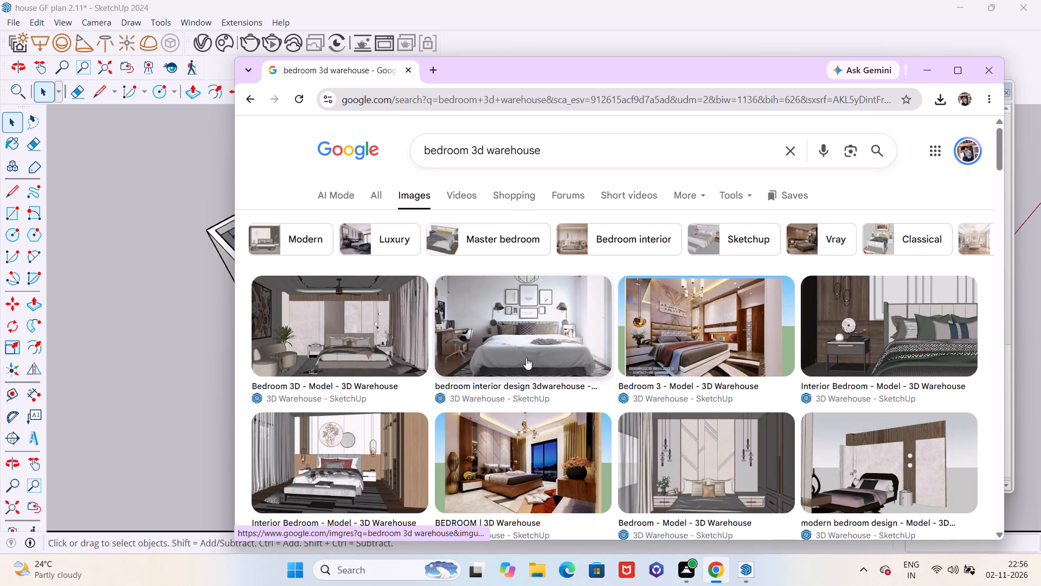
Browse the bedroom image results and open the 3D Warehouse page of the Interior Bedroom model with the grey bed and red pillows.
scroll(480, 358, "down", 2)
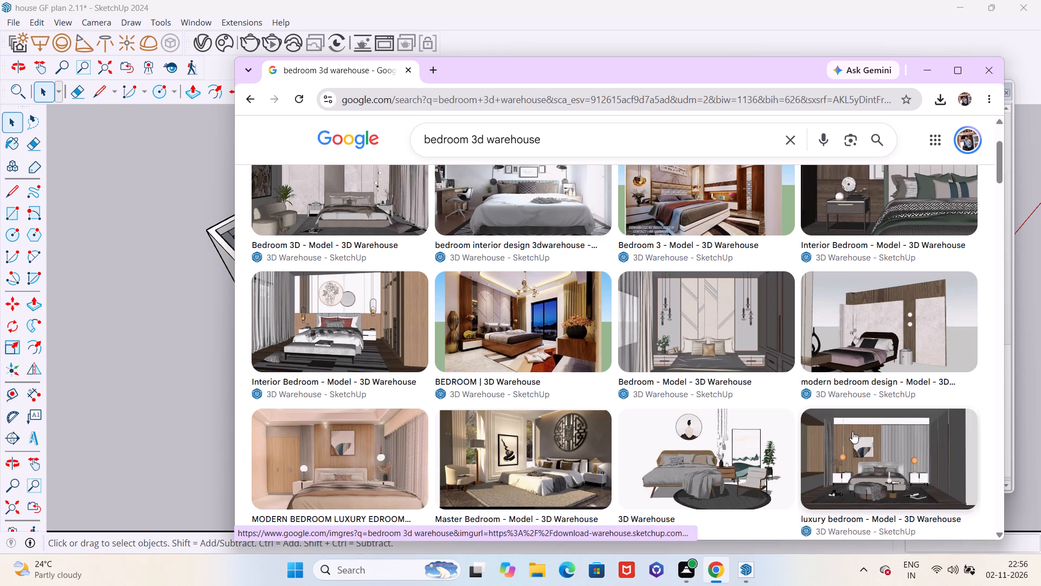
scroll(854, 432, "down", 2)
scroll(854, 432, "up", 2)
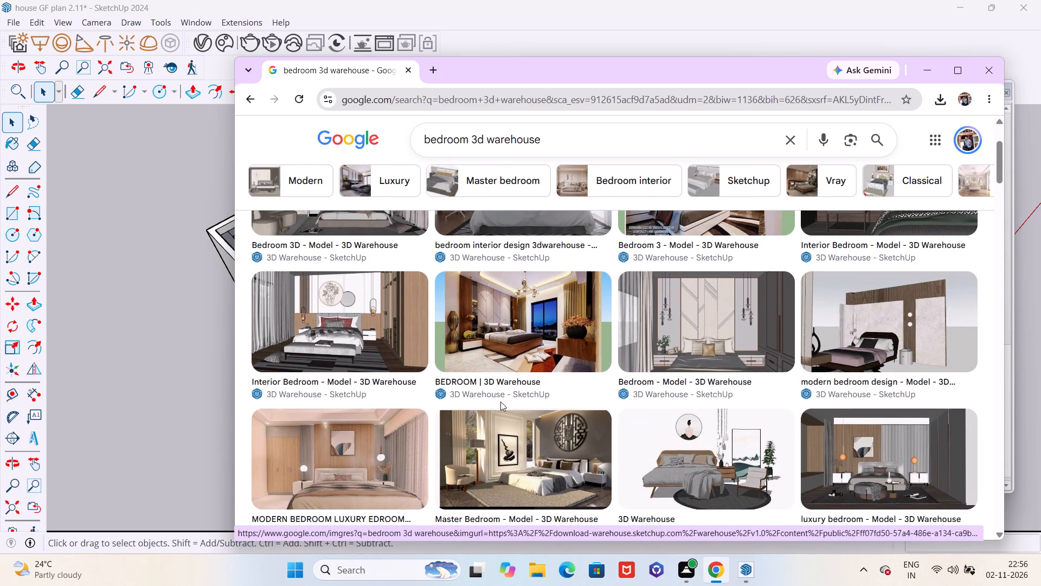
left_click(354, 346)
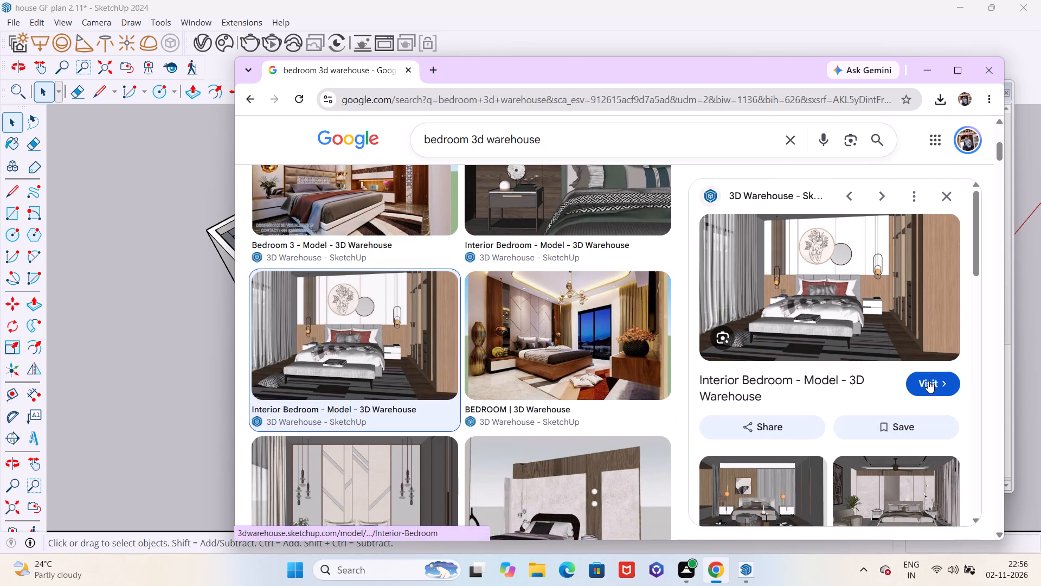
left_click(928, 381)
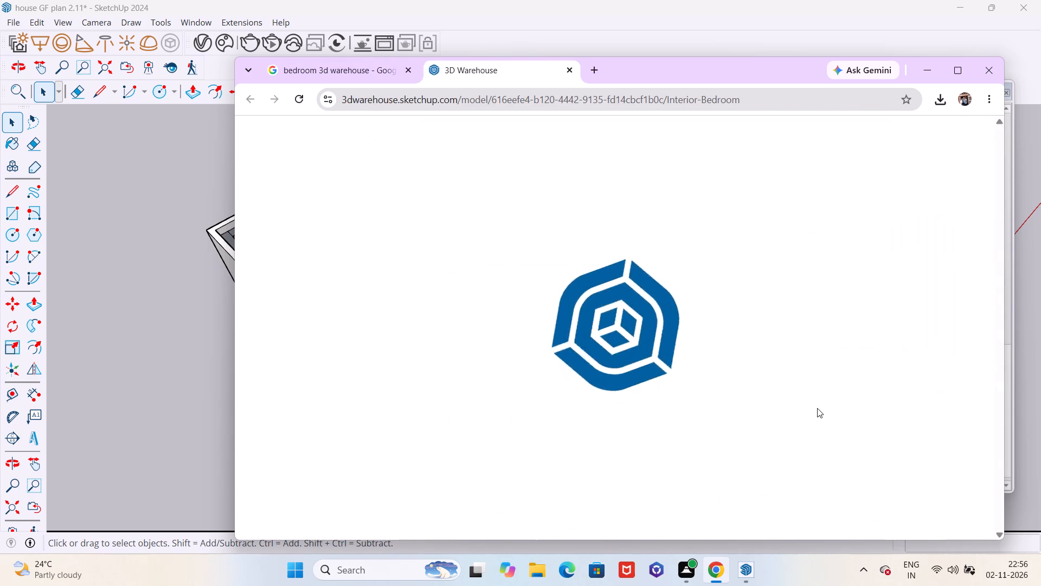
Download the Interior Bedroom model as a SketchUp file.
scroll(822, 403, "down", 3)
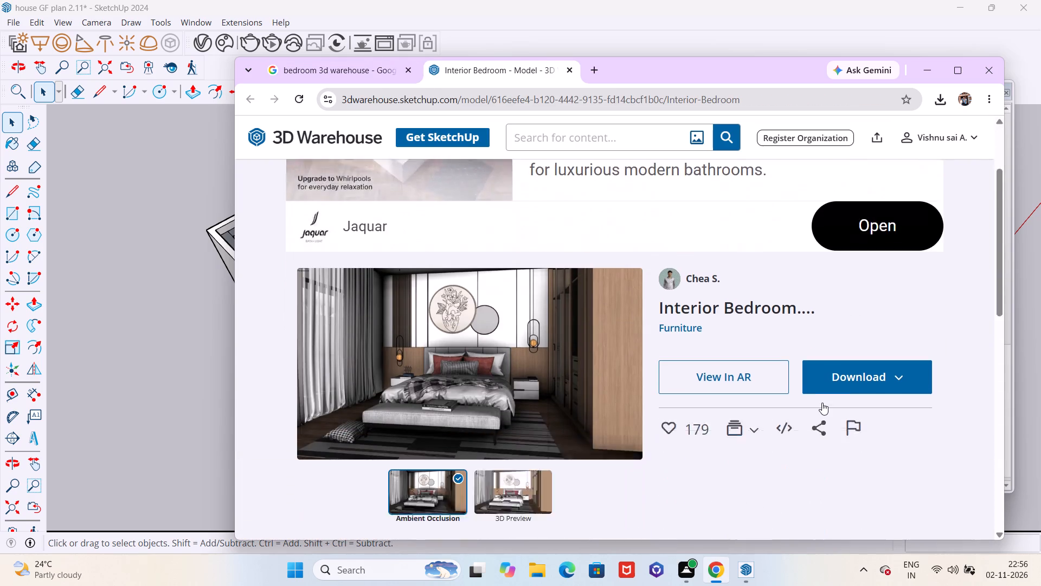
left_click(863, 295)
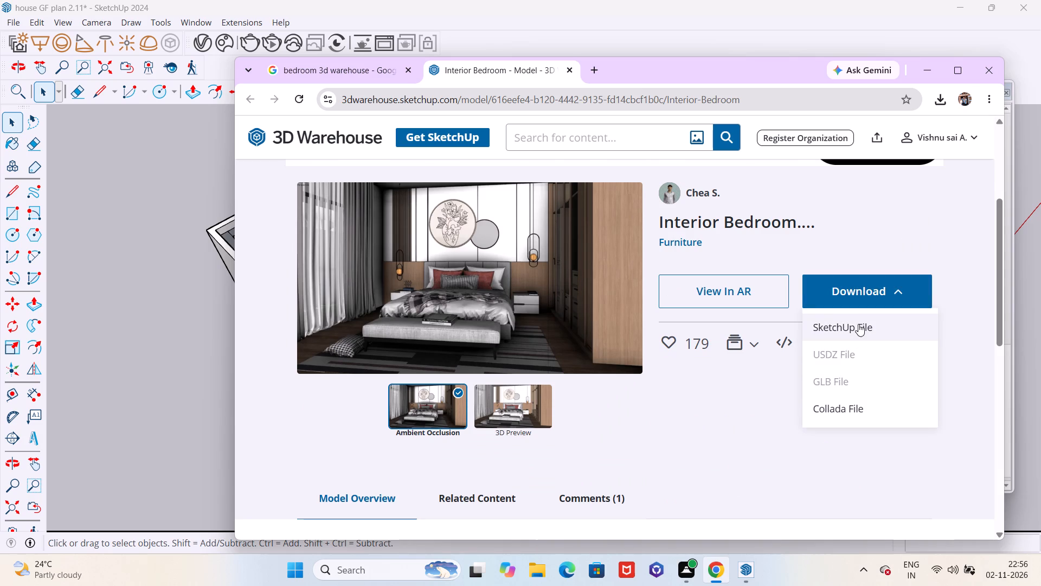
left_click(858, 324)
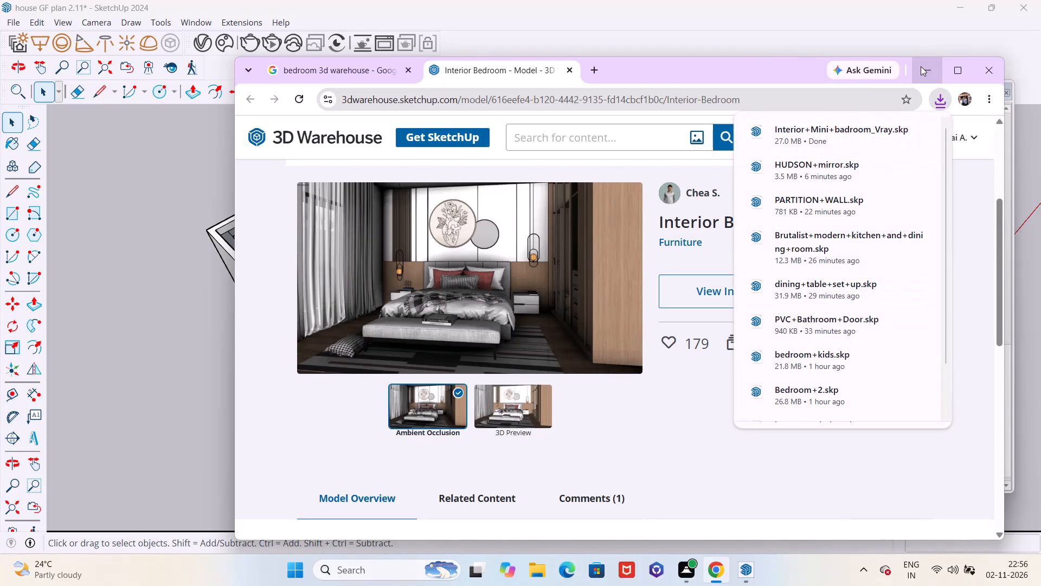
Switch to SketchUp, import Interior+Mini+badroom_Vray from Downloads, and place it on open ground beside the house plan.
left_click(932, 70)
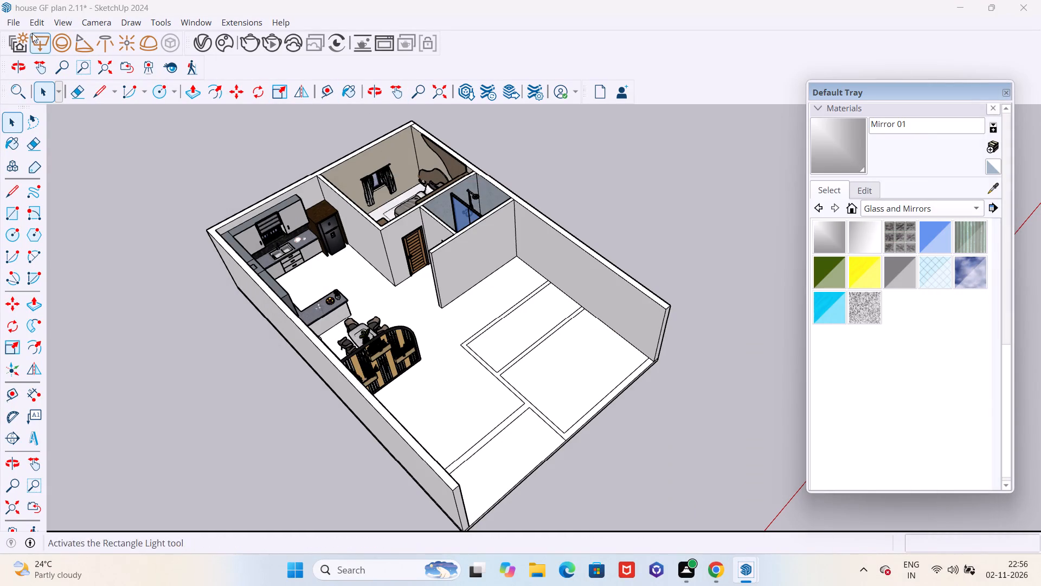
left_click(4, 21)
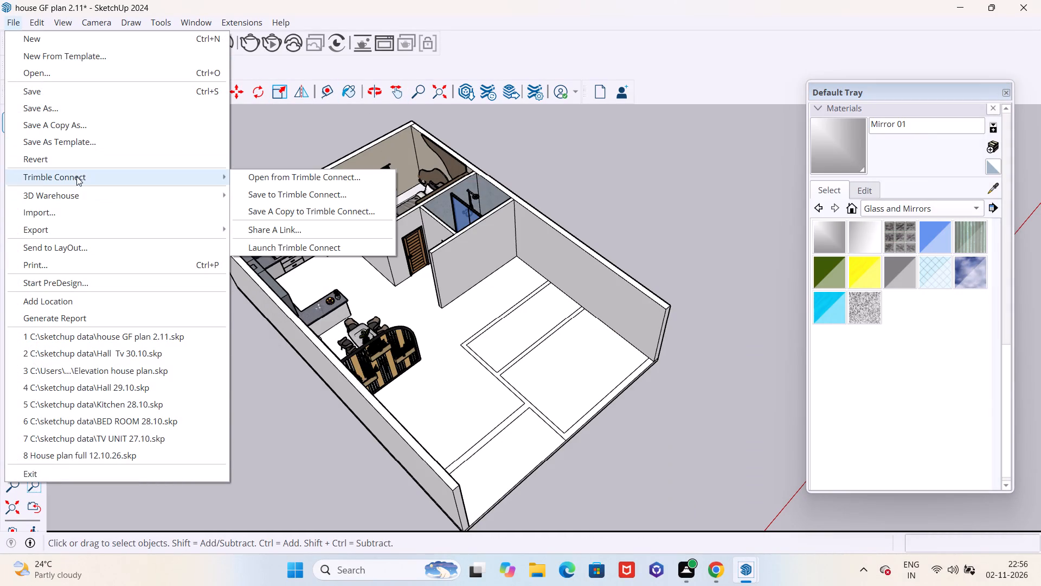
left_click(71, 212)
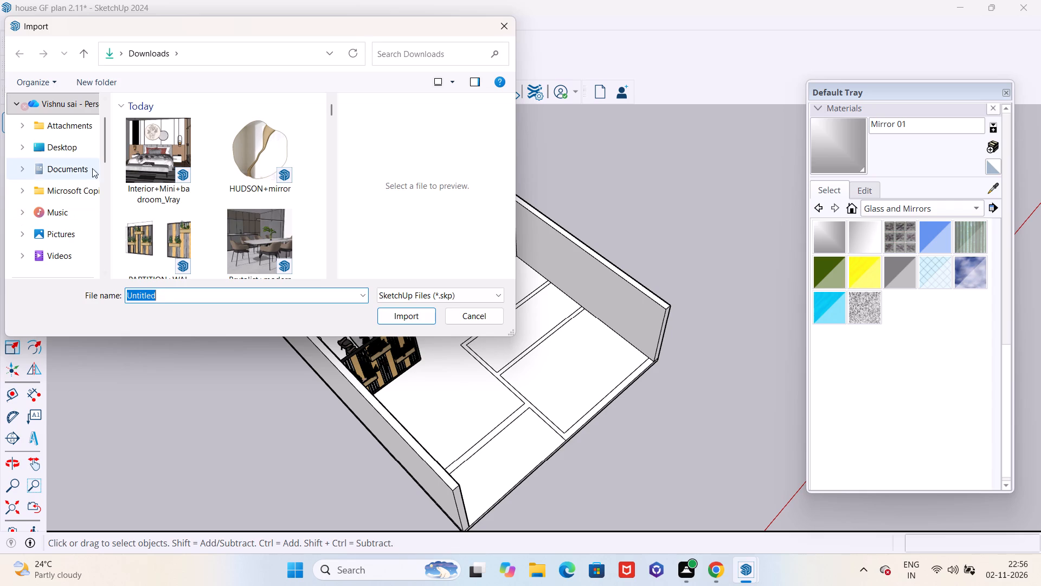
left_click(154, 153)
left_click(407, 320)
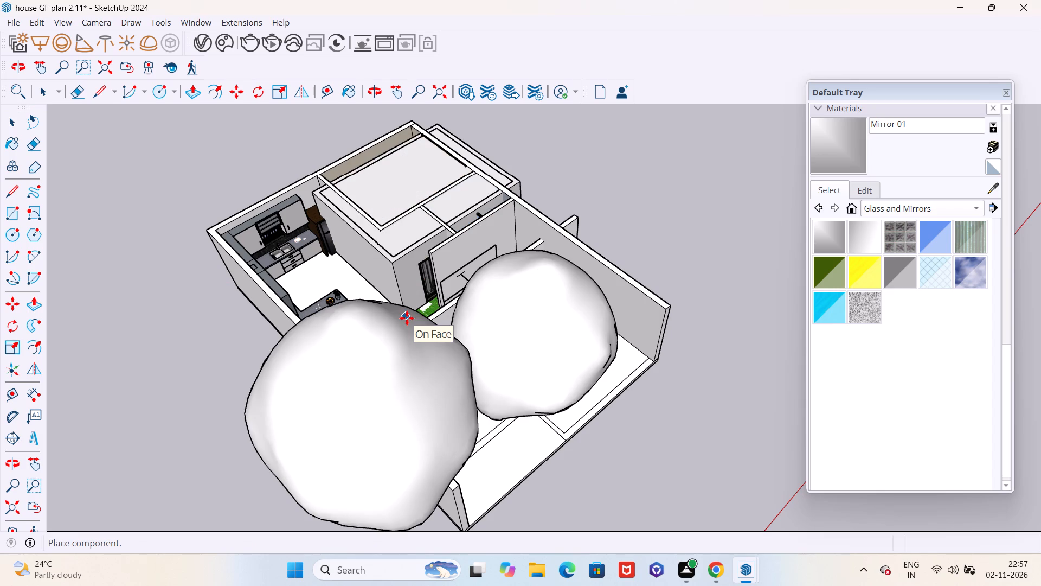
scroll(541, 288, "down", 11)
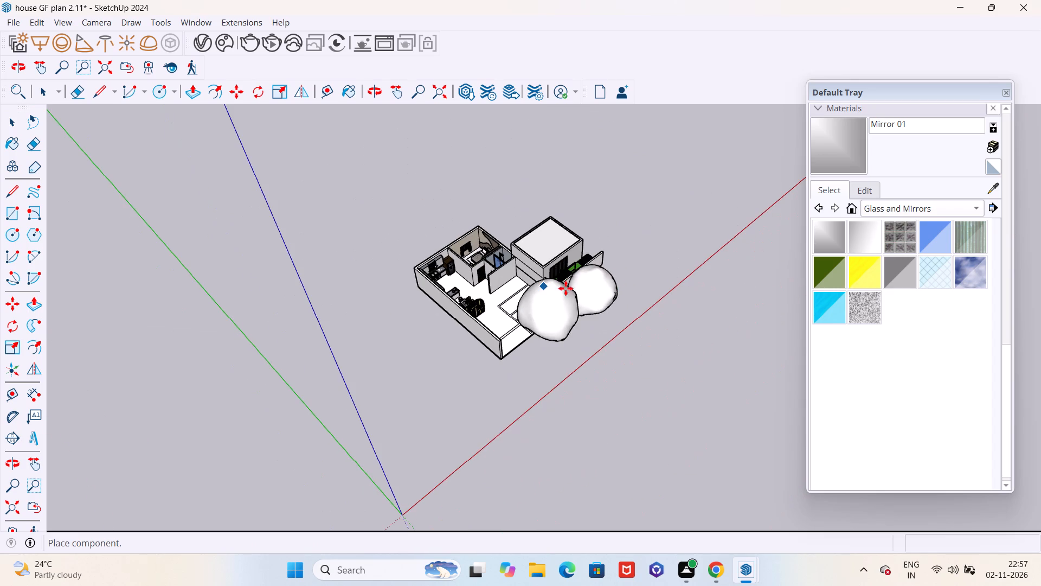
scroll(677, 238, "down", 3)
middle_click_drag(664, 241, 193, 219)
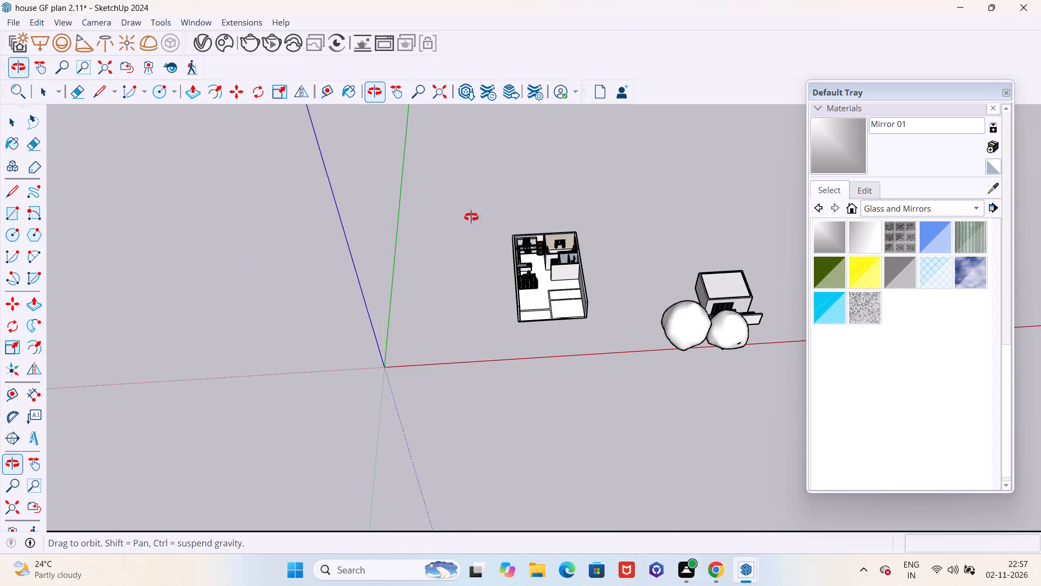
scroll(477, 342, "down", 2)
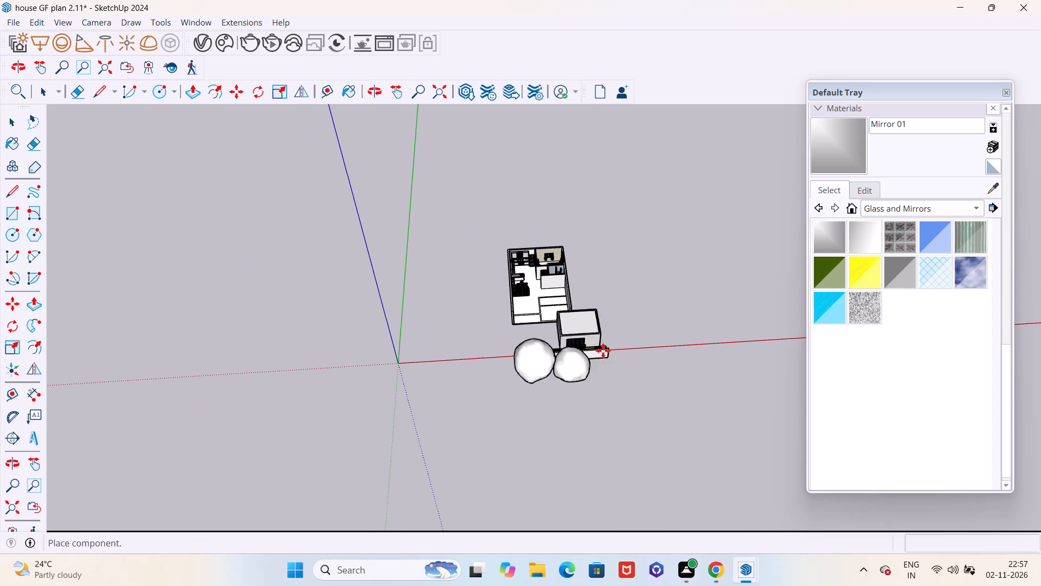
scroll(667, 288, "up", 7)
left_click(670, 294)
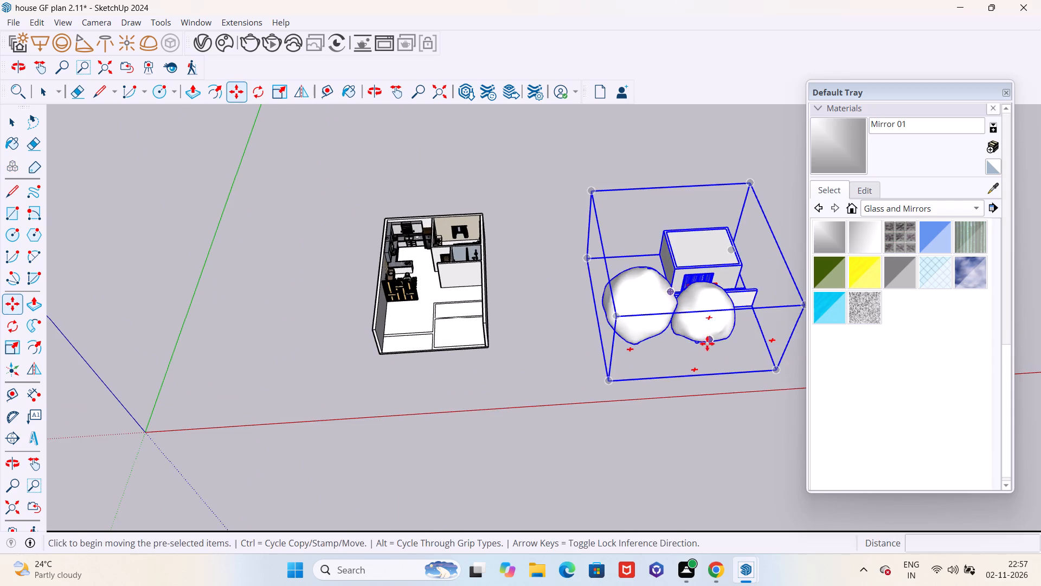
Open the imported bedroom component for editing and delete its two large trees.
middle_click_drag(681, 352, 294, 212)
scroll(323, 228, "up", 6)
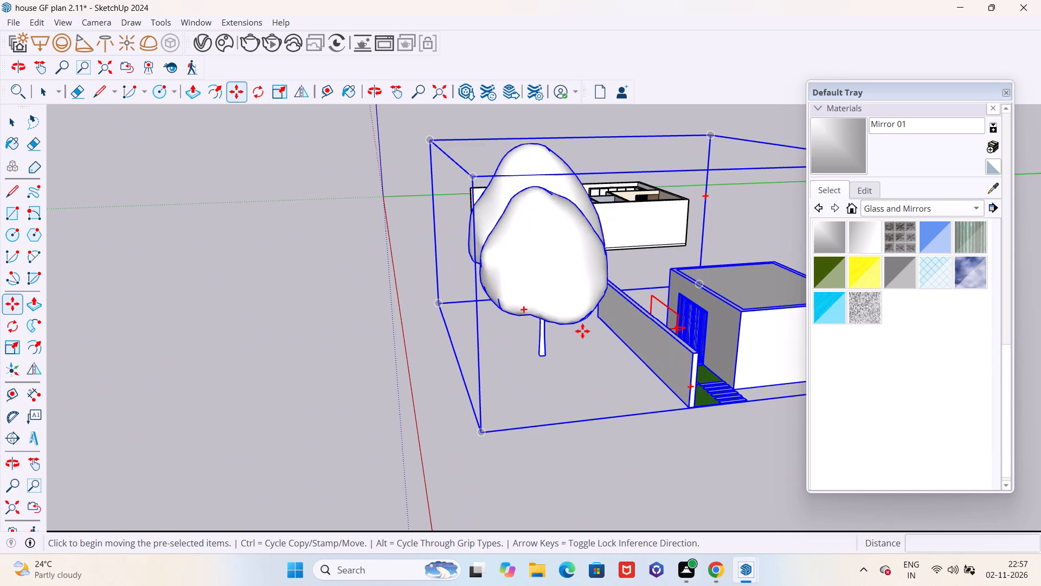
key("space")
double_click(545, 267)
left_click(545, 267)
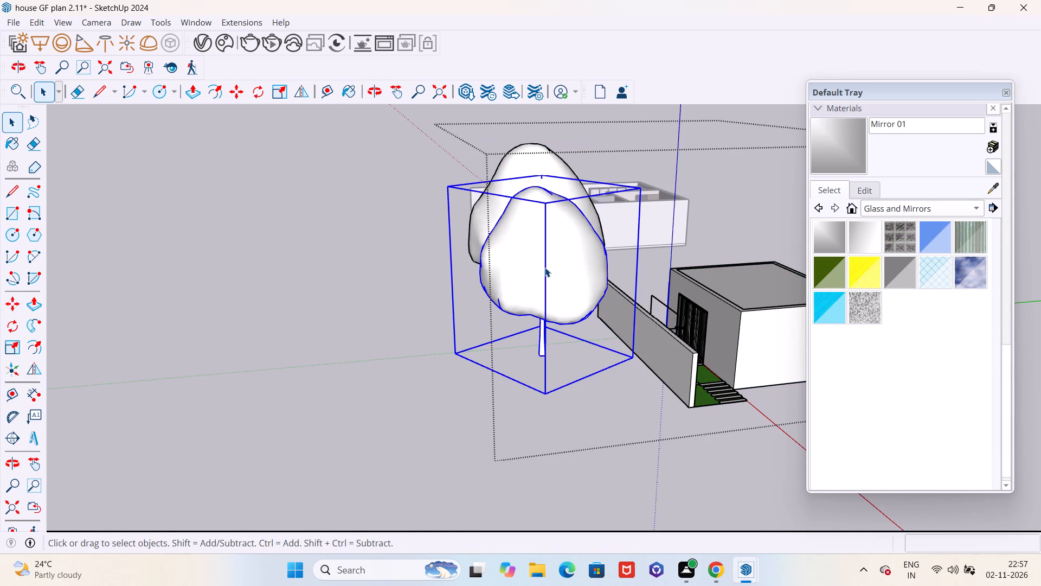
key("Delete")
left_click(544, 248)
key("Delete")
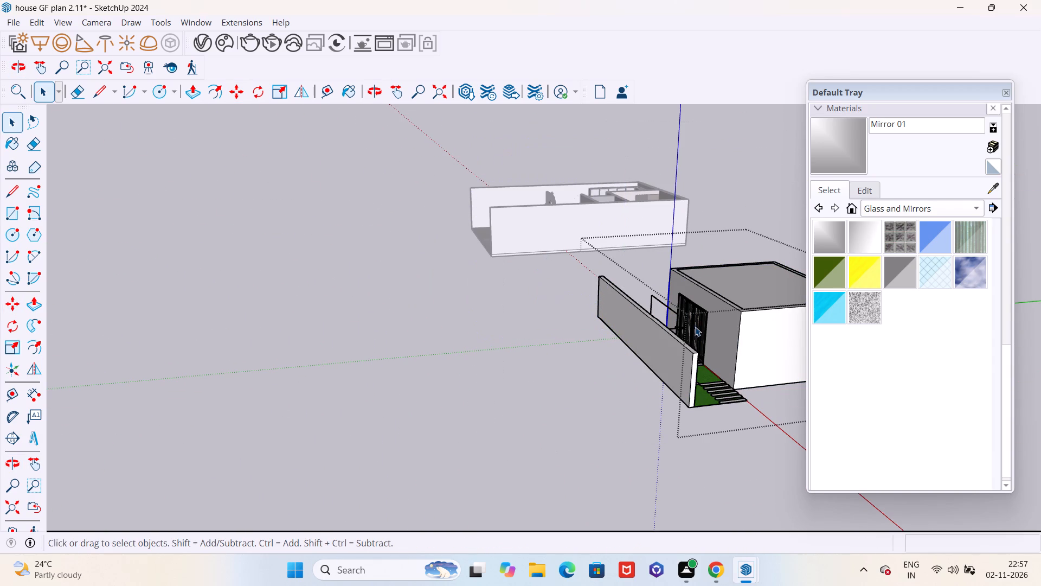
Delete the bedroom model's outdoor surroundings: the boundary wall, the object along its inner side, and the grass-and-slat walkway.
middle_click_drag(685, 331, 499, 372)
middle_click_drag(324, 396, 480, 383)
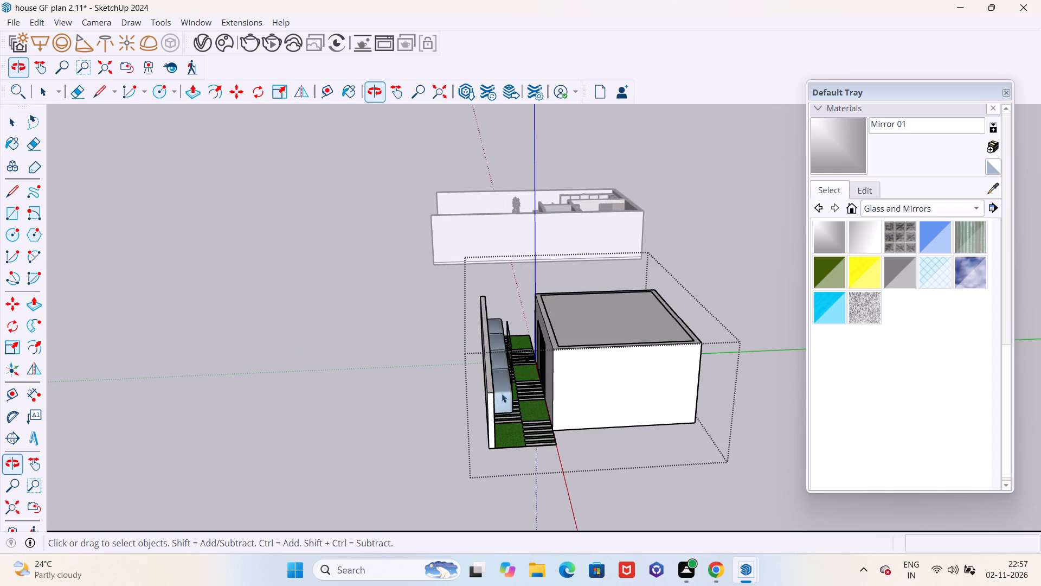
scroll(503, 393, "up", 10)
middle_click_drag(504, 396, 448, 401)
scroll(445, 399, "up", 1)
left_click(435, 393)
key("Delete")
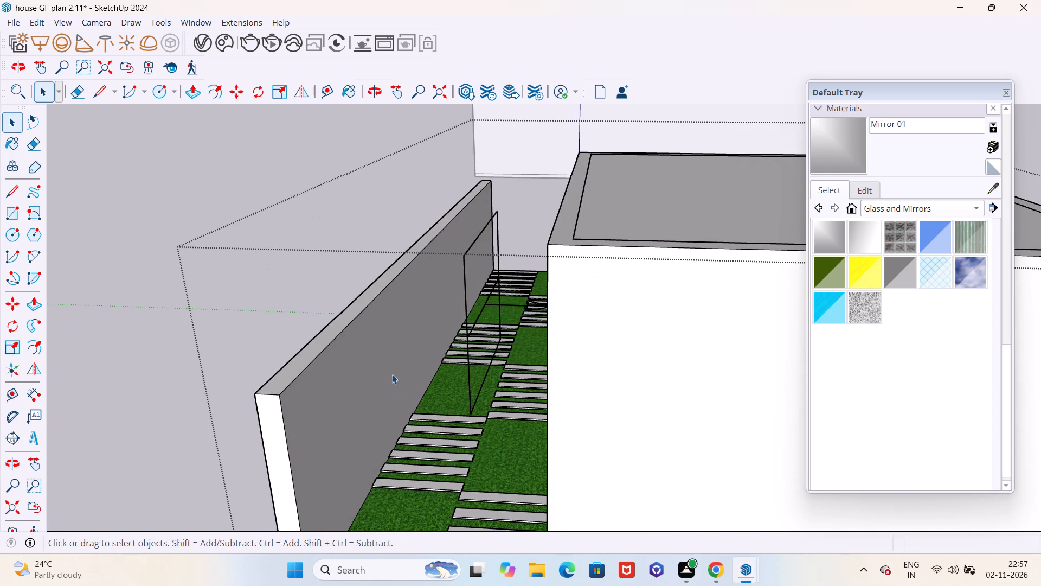
left_click(392, 374)
key("Delete")
left_click(448, 417)
key("Delete")
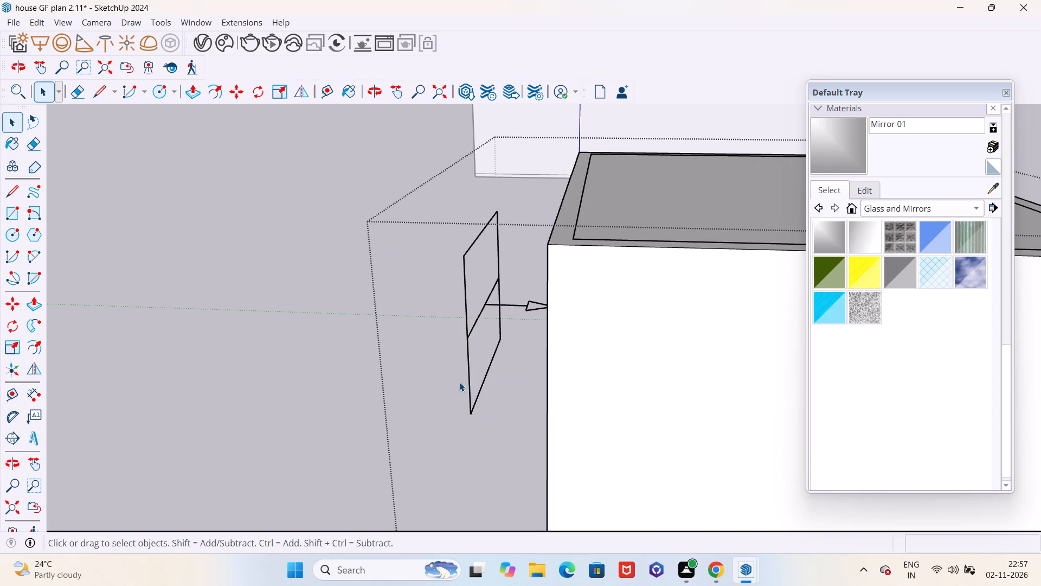
Delete the rectangular outline with the arrow standing outside the bedroom.
left_click(466, 359)
key("Delete")
left_click(469, 358)
key("Delete")
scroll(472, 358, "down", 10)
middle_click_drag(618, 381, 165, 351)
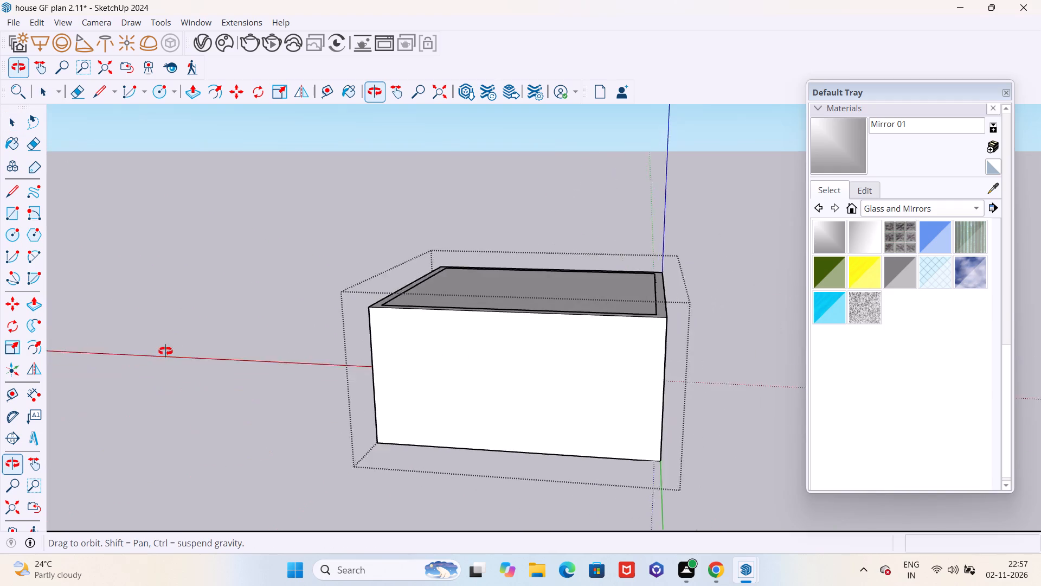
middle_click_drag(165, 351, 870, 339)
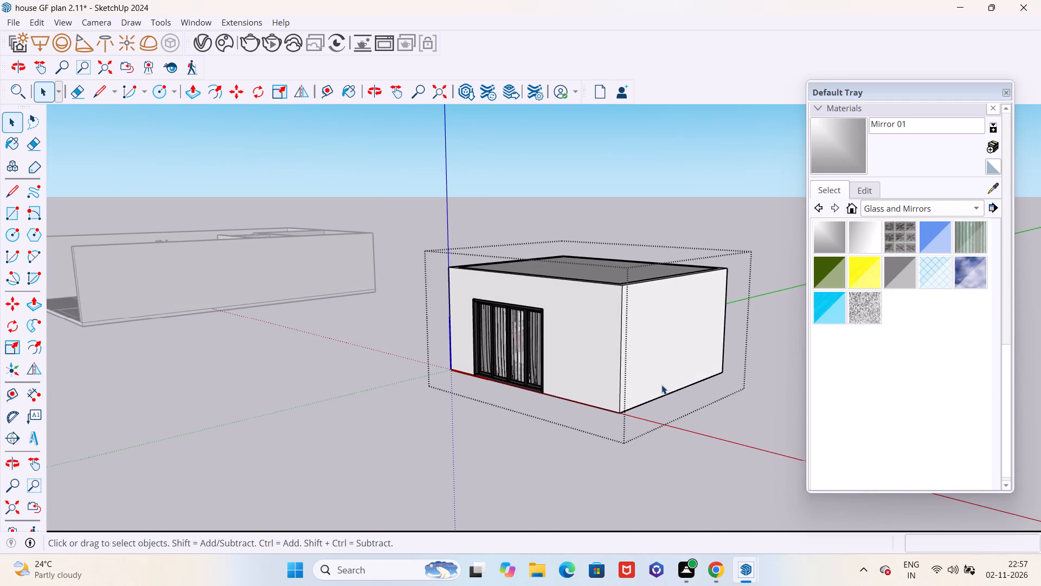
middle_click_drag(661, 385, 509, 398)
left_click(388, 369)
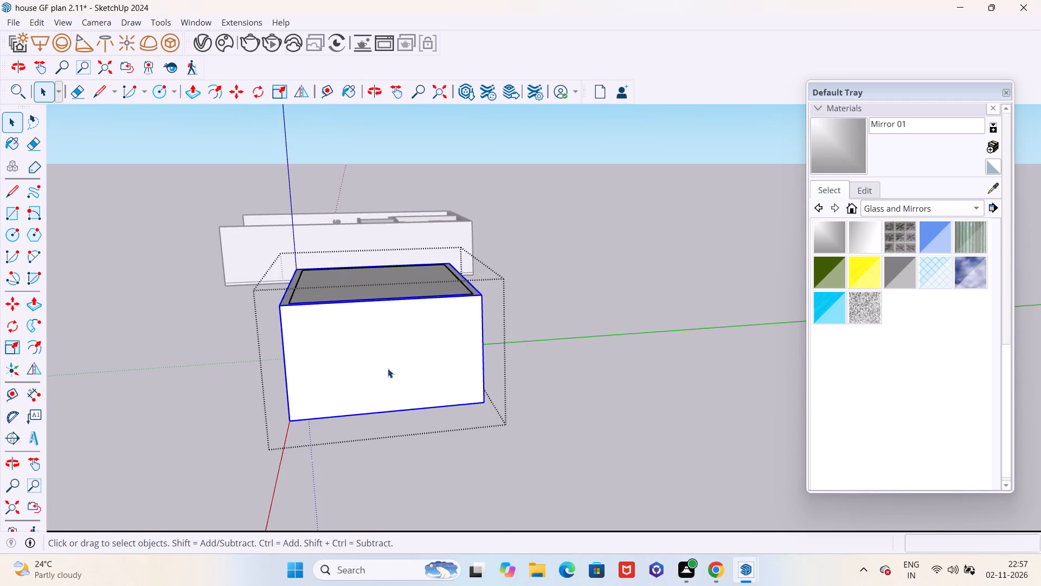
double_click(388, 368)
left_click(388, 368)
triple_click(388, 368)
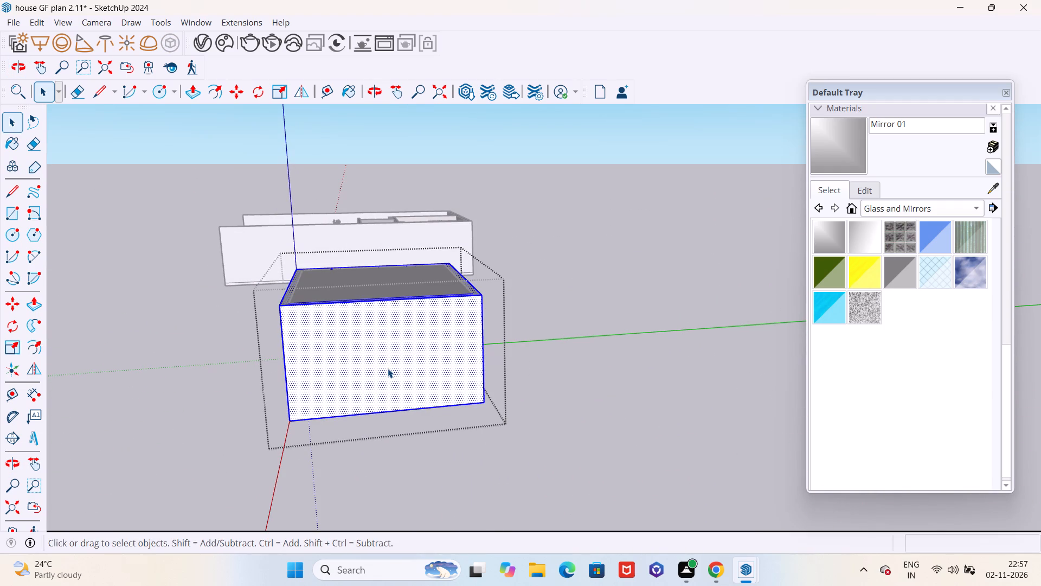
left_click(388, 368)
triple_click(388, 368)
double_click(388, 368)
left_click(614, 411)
Delete the black sliding-window frame and the curtains from the bedroom's front wall opening.
scroll(352, 378, "up", 8)
middle_click_drag(318, 380, 601, 413)
scroll(491, 413, "up", 3)
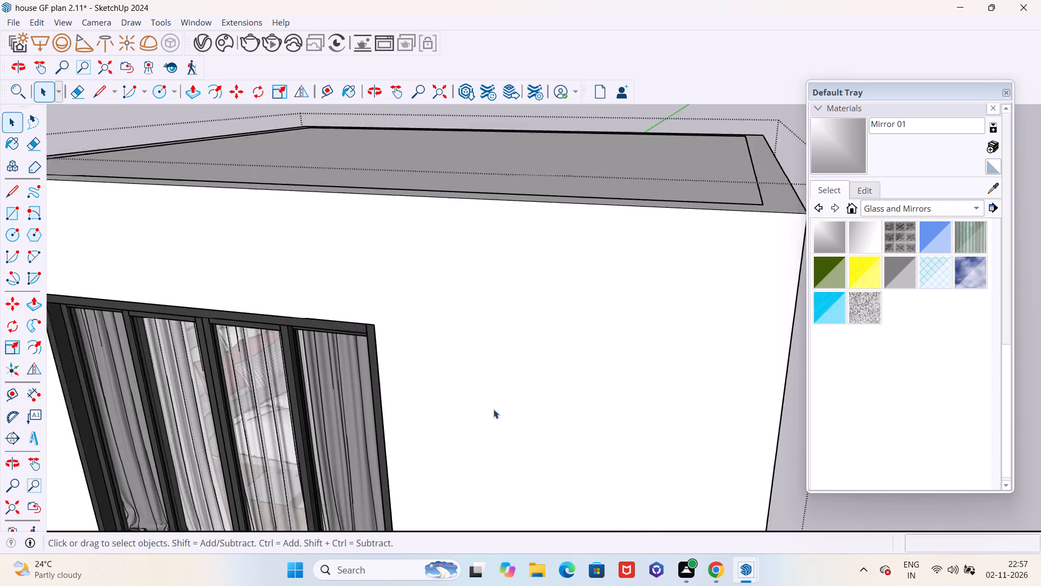
scroll(493, 409, "up", 2)
scroll(575, 337, "down", 4)
left_click(428, 373)
scroll(458, 364, "down", 3)
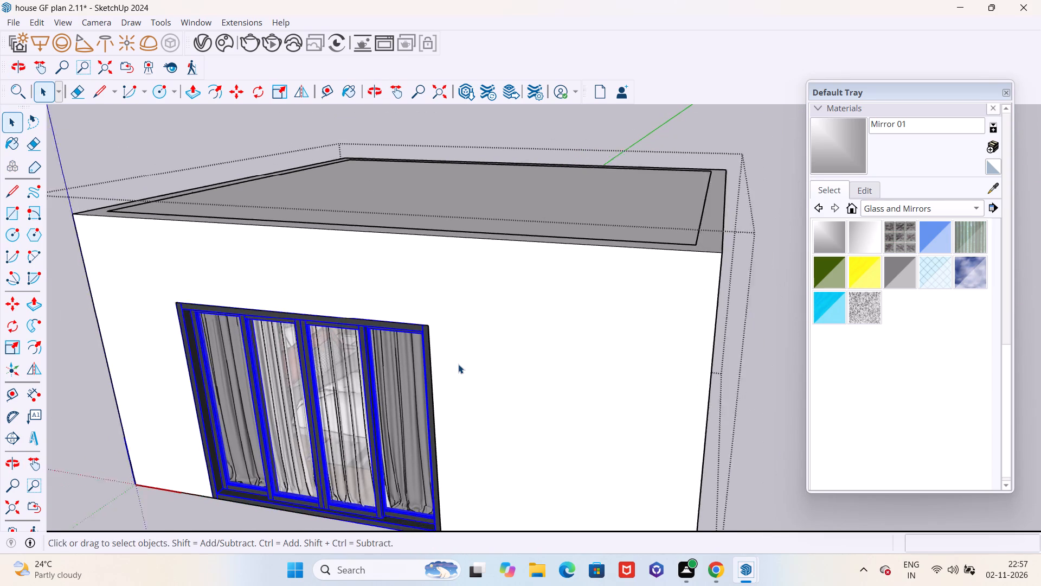
key("Delete")
scroll(377, 398, "up", 3)
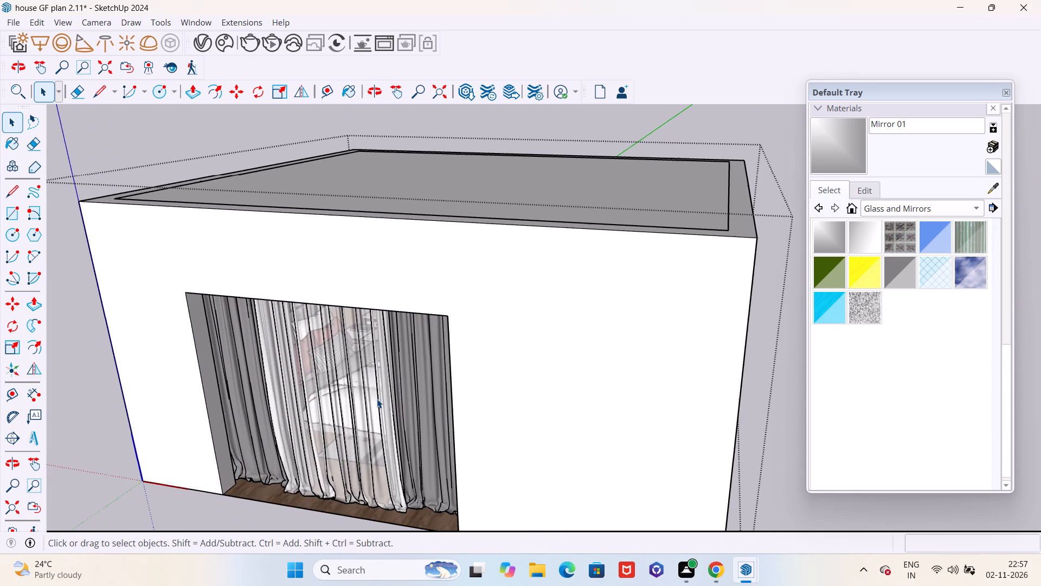
left_click(377, 399)
key("Delete")
Open the bedroom's wall shell for editing and delete the front wall's outer and inner faces.
scroll(488, 371, "down", 3)
middle_click_drag(501, 423, 532, 400)
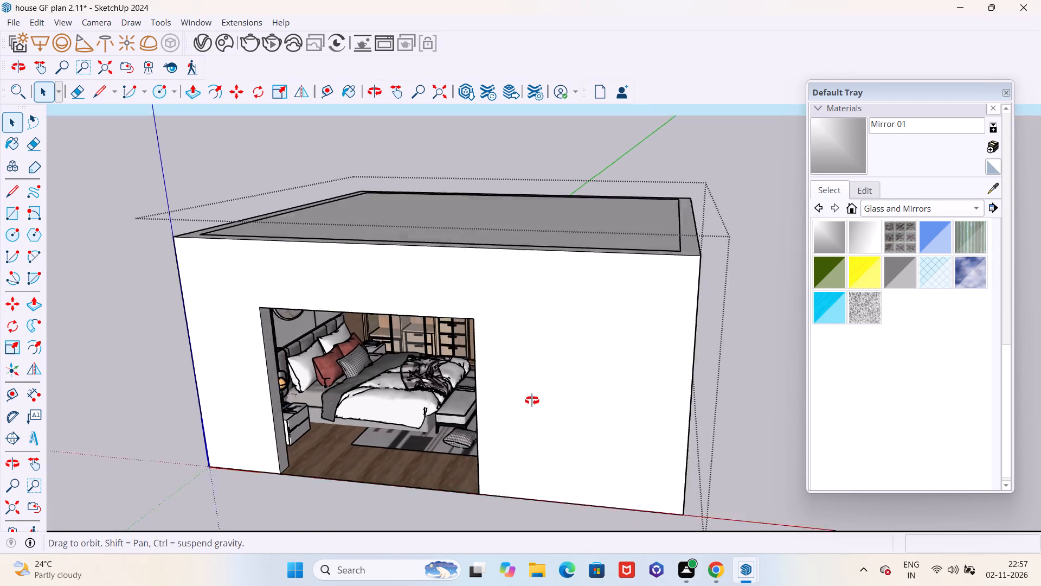
middle_click_drag(532, 400, 560, 387)
left_click(592, 378)
double_click(597, 374)
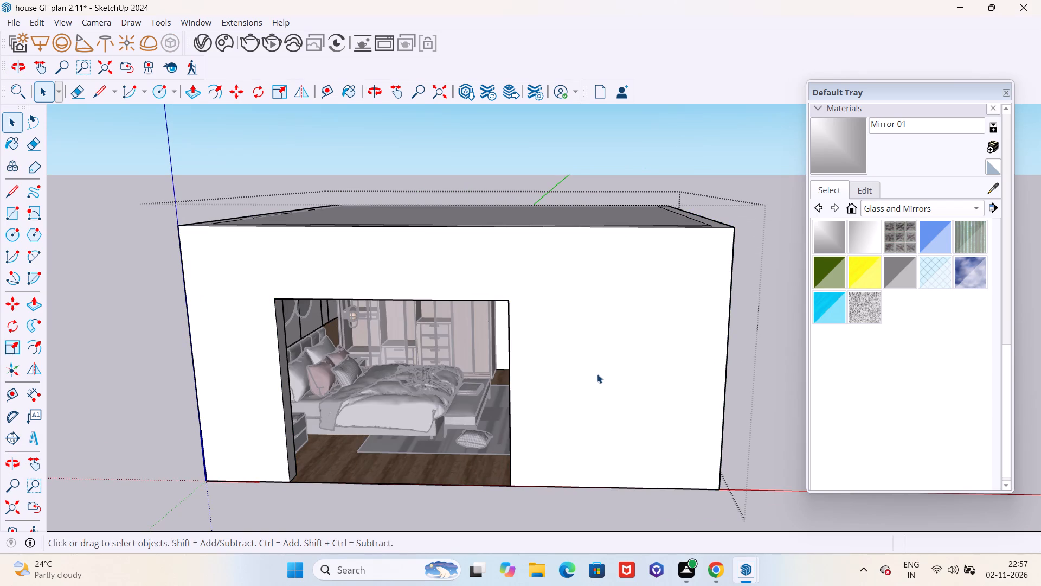
left_click(581, 375)
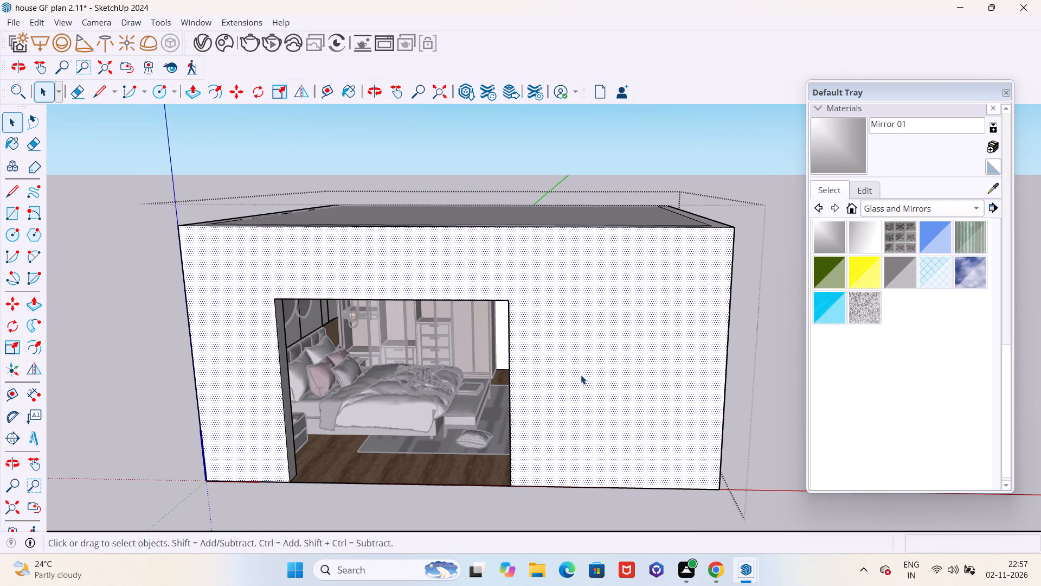
key("Delete")
left_click(581, 375)
key("Delete")
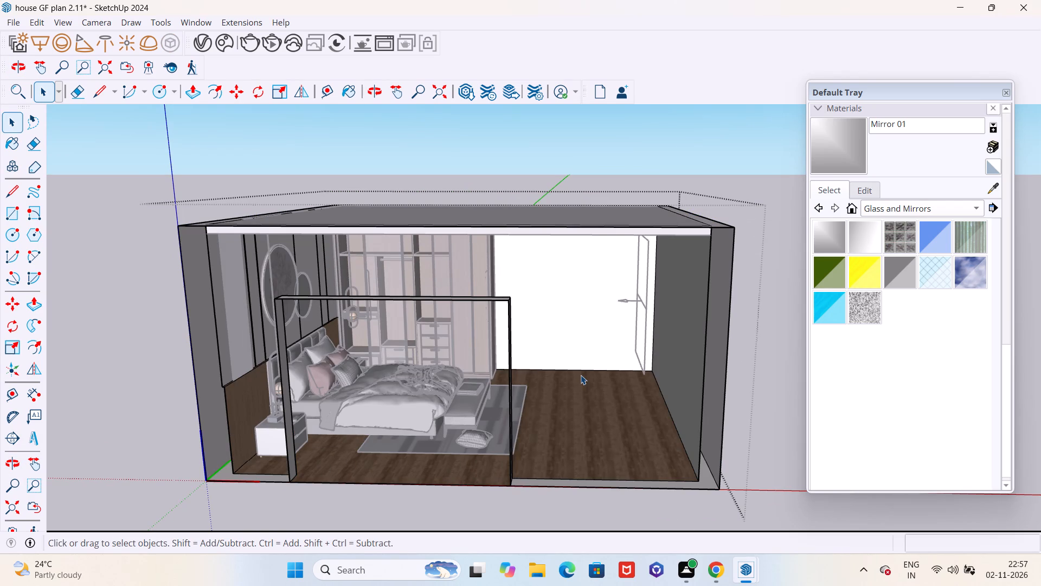
Delete the inner and outer faces and the leftover front corner edges of the side wall opposite the bed's headboard.
left_click(719, 361)
key("Delete")
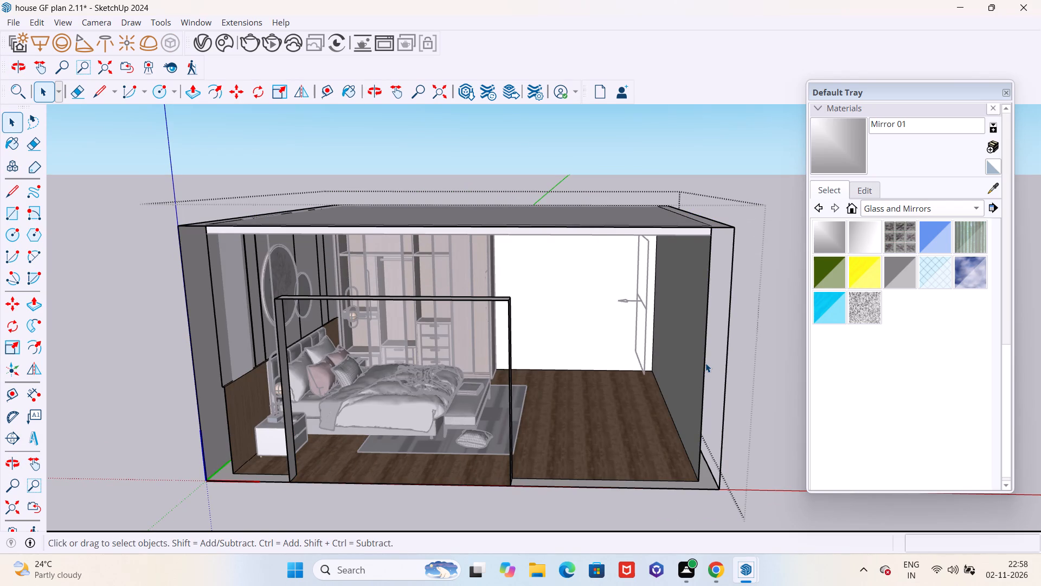
left_click(705, 363)
key("Delete")
left_click(727, 364)
key("Delete")
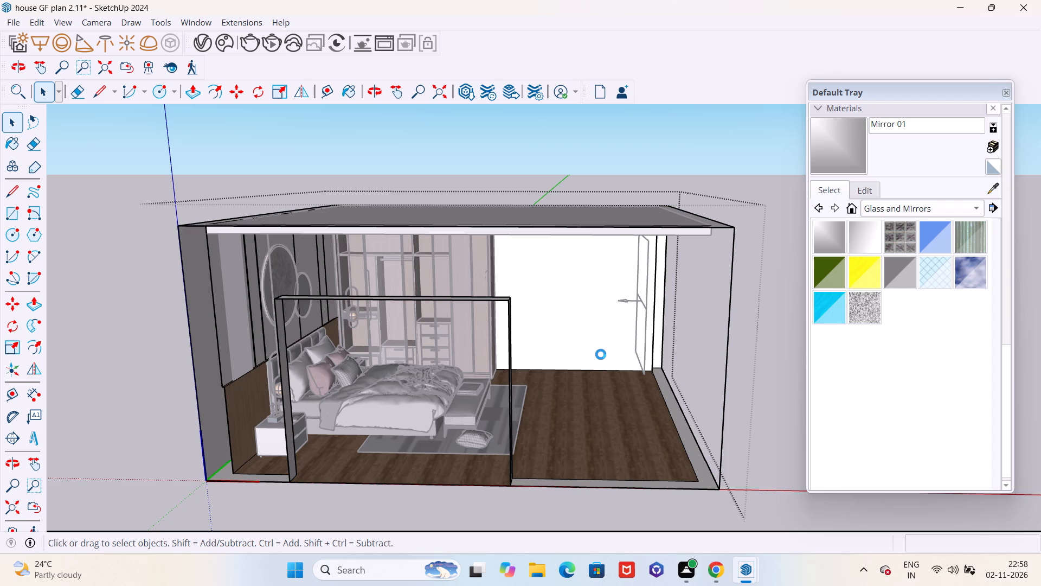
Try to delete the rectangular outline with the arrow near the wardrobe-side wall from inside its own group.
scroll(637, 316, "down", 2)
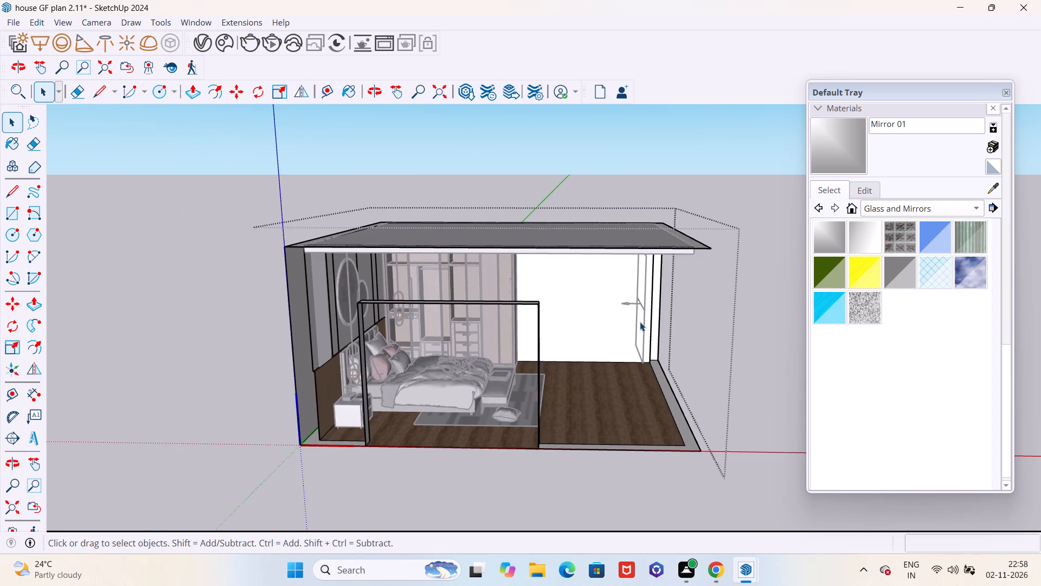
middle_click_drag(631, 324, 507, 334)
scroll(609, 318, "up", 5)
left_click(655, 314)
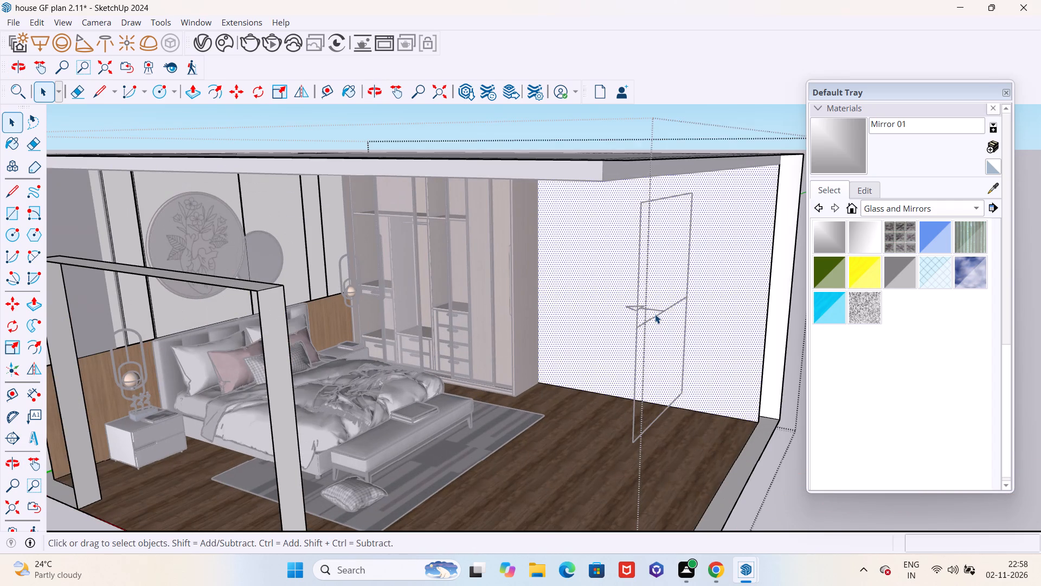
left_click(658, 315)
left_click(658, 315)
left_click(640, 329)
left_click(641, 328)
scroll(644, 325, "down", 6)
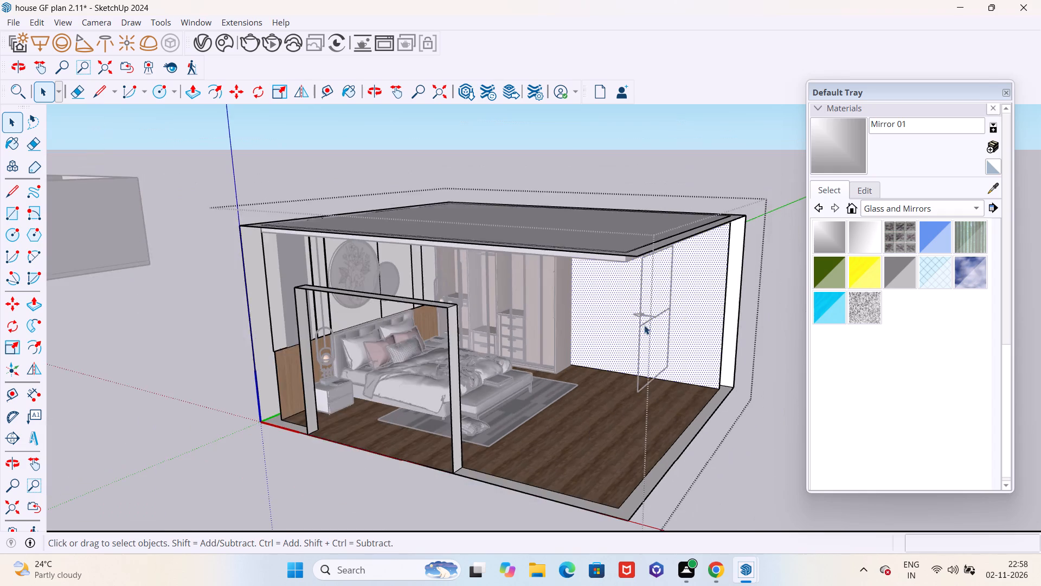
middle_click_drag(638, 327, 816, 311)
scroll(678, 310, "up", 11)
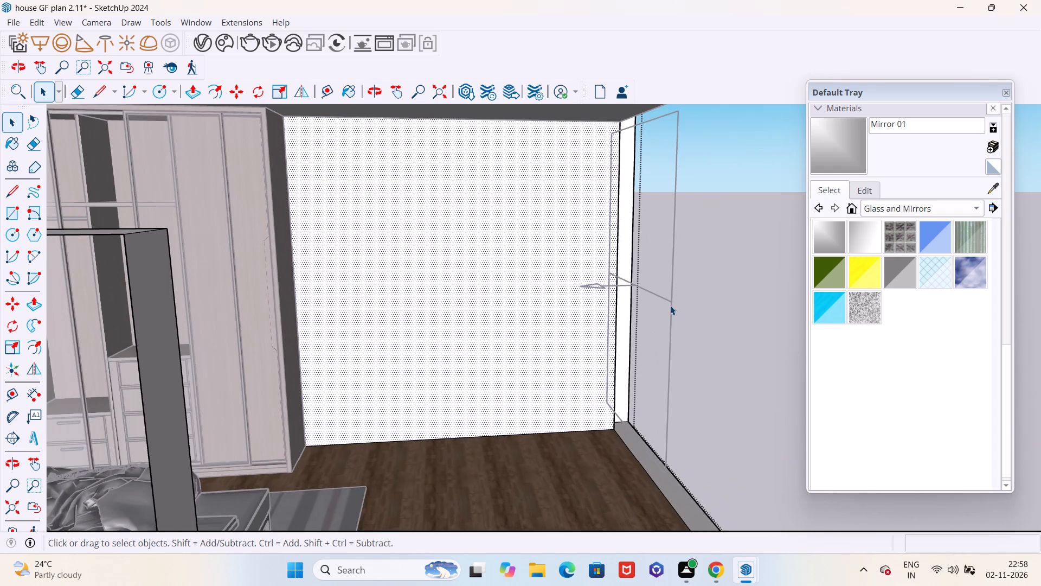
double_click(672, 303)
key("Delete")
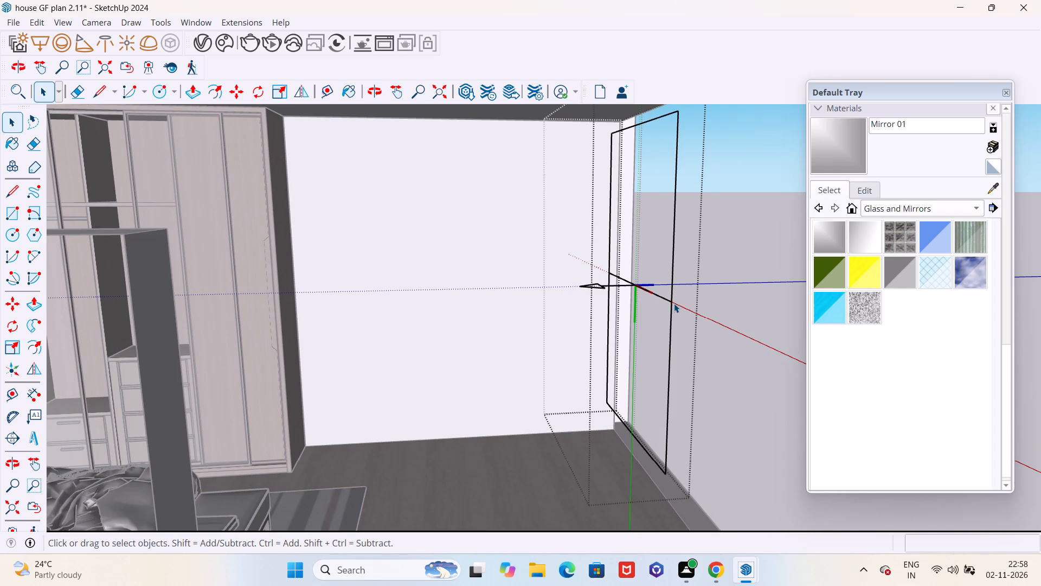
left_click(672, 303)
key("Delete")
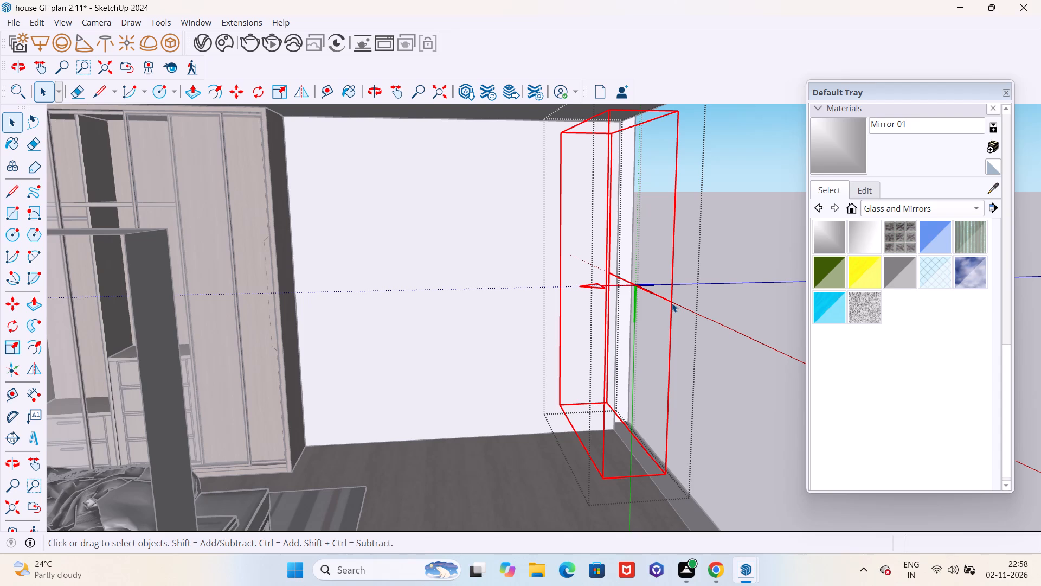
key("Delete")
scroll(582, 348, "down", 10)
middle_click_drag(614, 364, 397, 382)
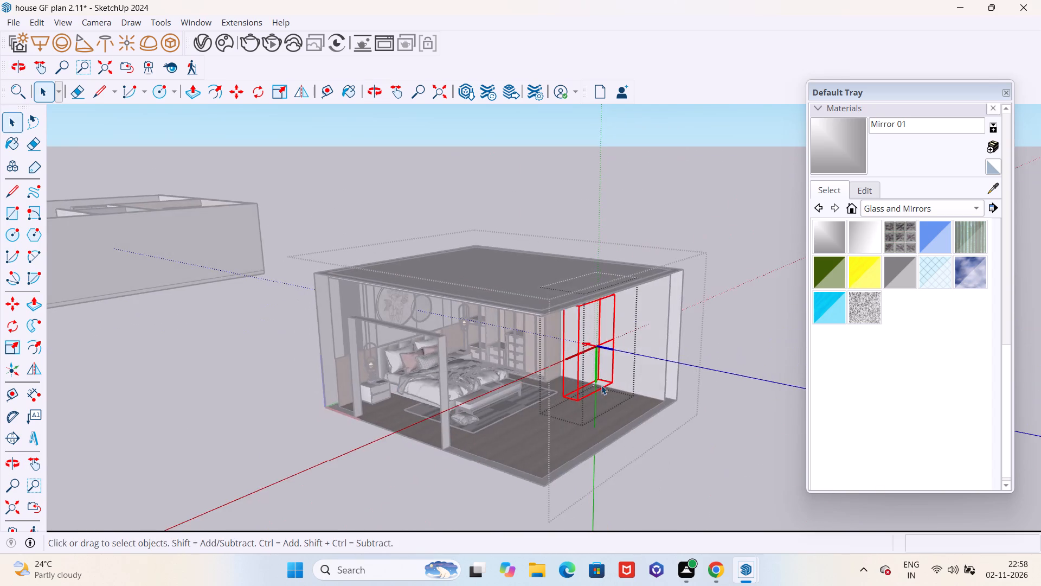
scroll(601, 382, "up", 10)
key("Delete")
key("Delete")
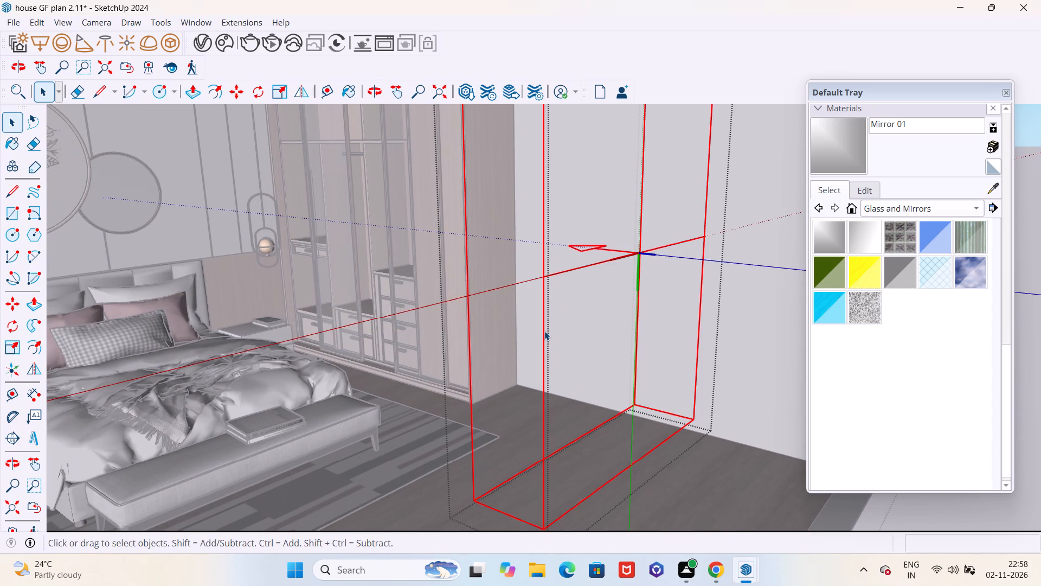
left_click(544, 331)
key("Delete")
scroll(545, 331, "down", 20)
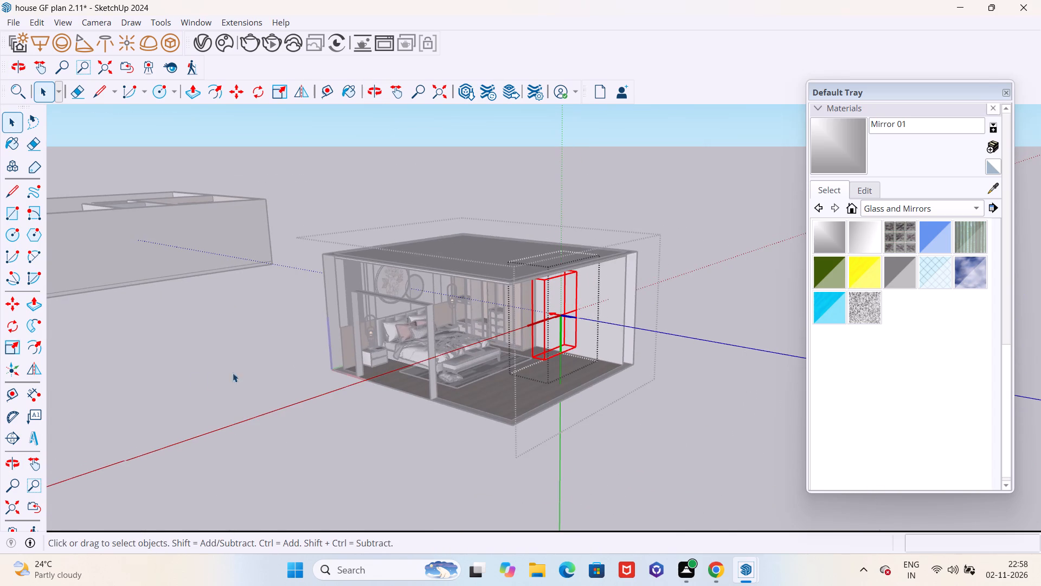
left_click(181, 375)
Delete the rectangular outline with the arrow standing inside the bedroom as one whole object.
scroll(536, 375, "up", 12)
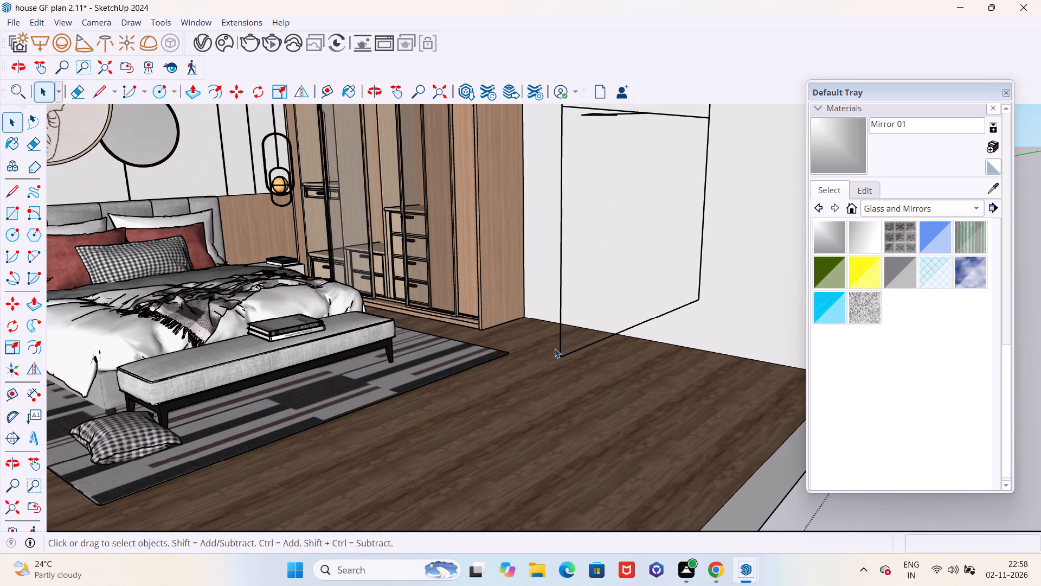
left_click(563, 356)
key("Delete")
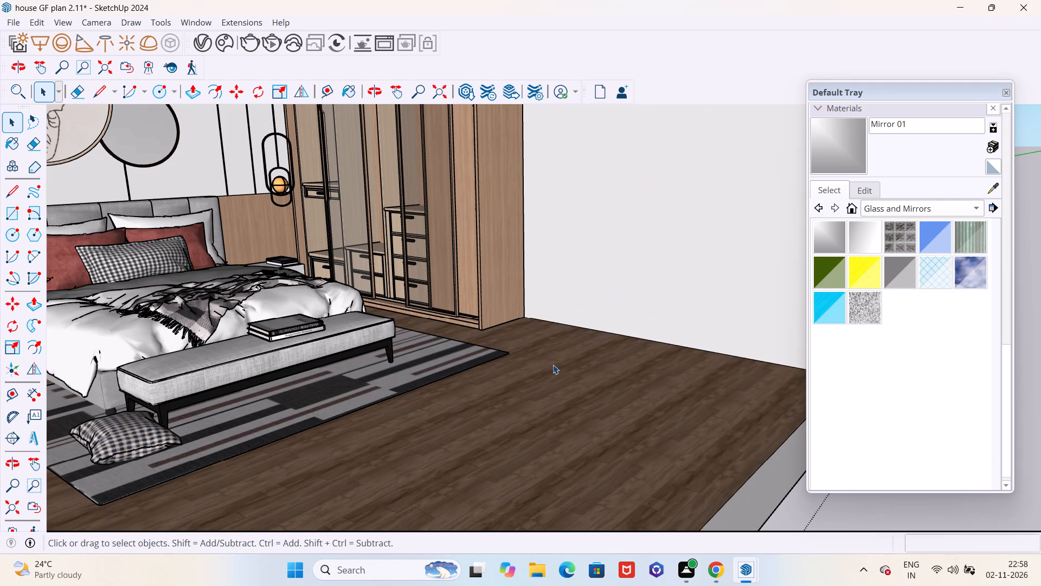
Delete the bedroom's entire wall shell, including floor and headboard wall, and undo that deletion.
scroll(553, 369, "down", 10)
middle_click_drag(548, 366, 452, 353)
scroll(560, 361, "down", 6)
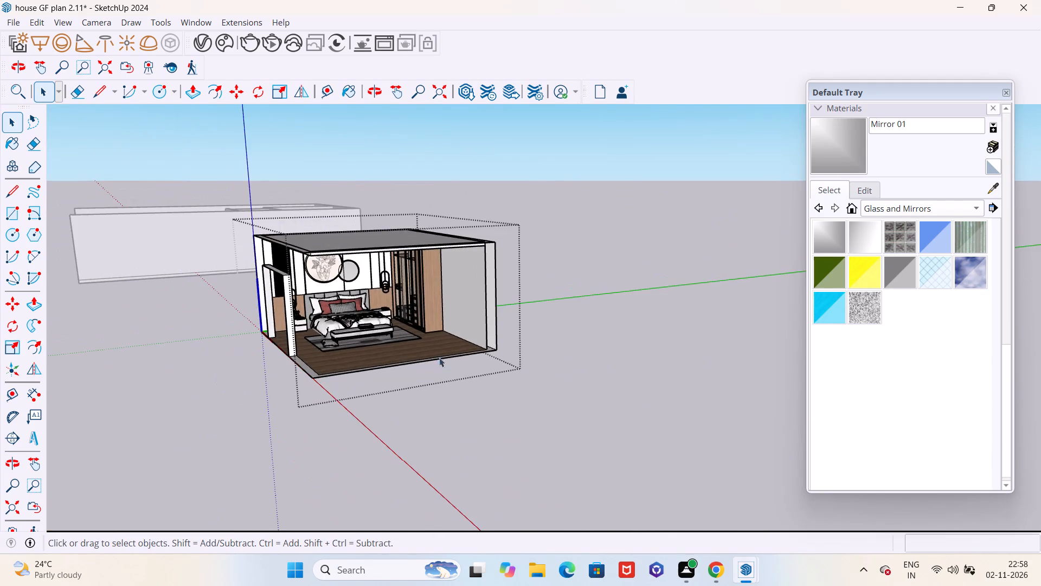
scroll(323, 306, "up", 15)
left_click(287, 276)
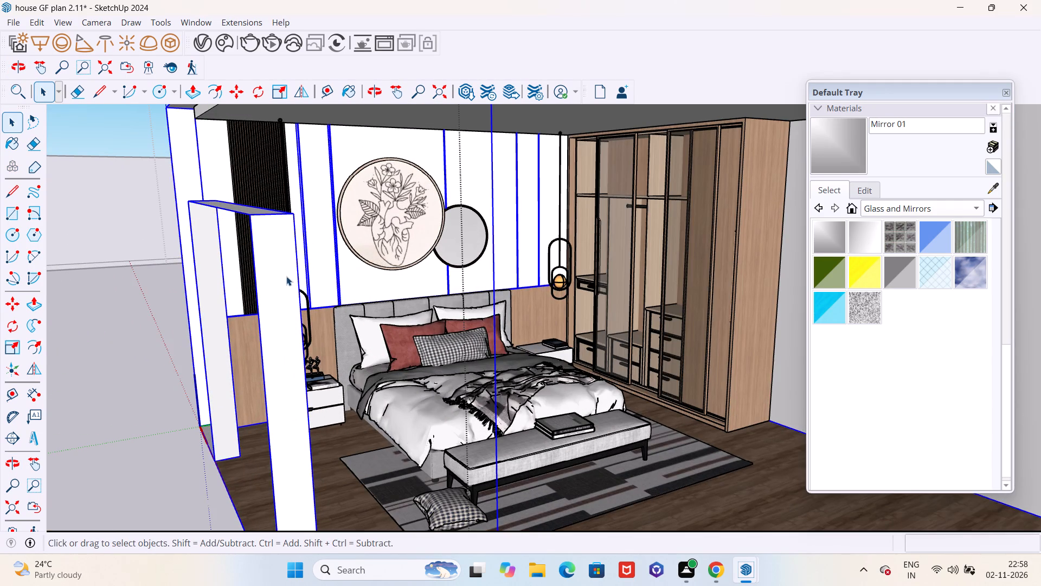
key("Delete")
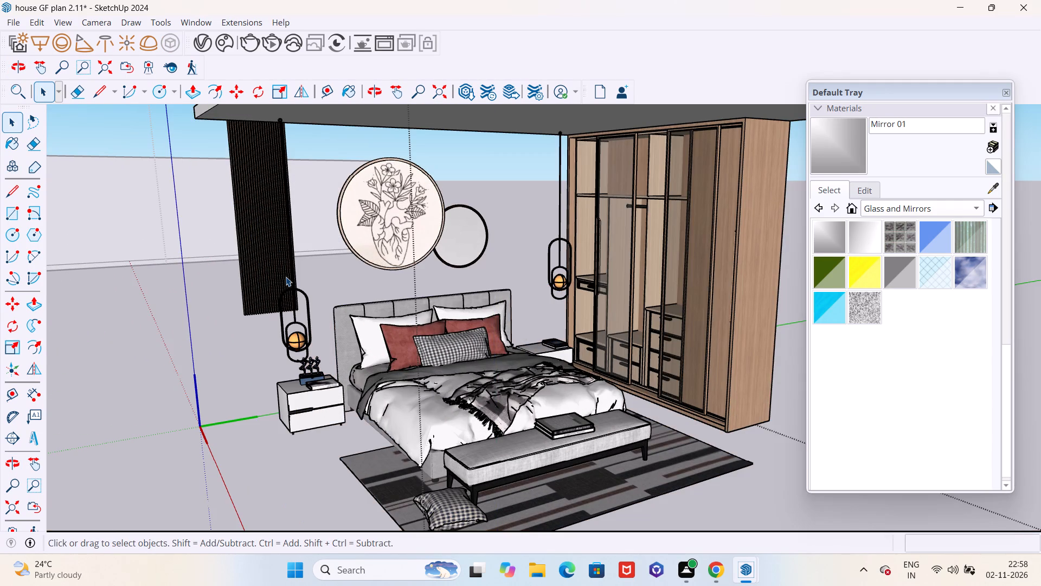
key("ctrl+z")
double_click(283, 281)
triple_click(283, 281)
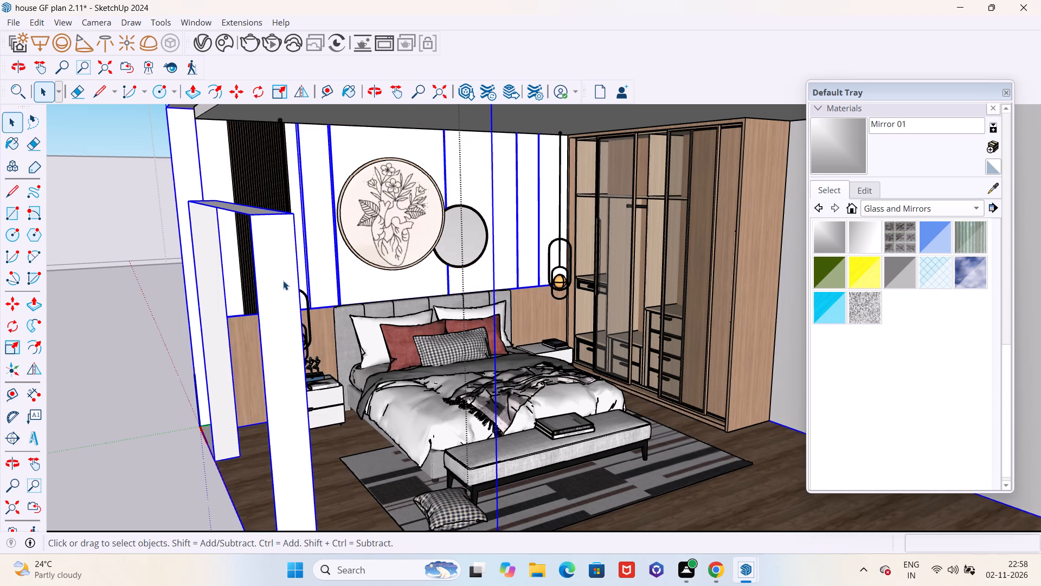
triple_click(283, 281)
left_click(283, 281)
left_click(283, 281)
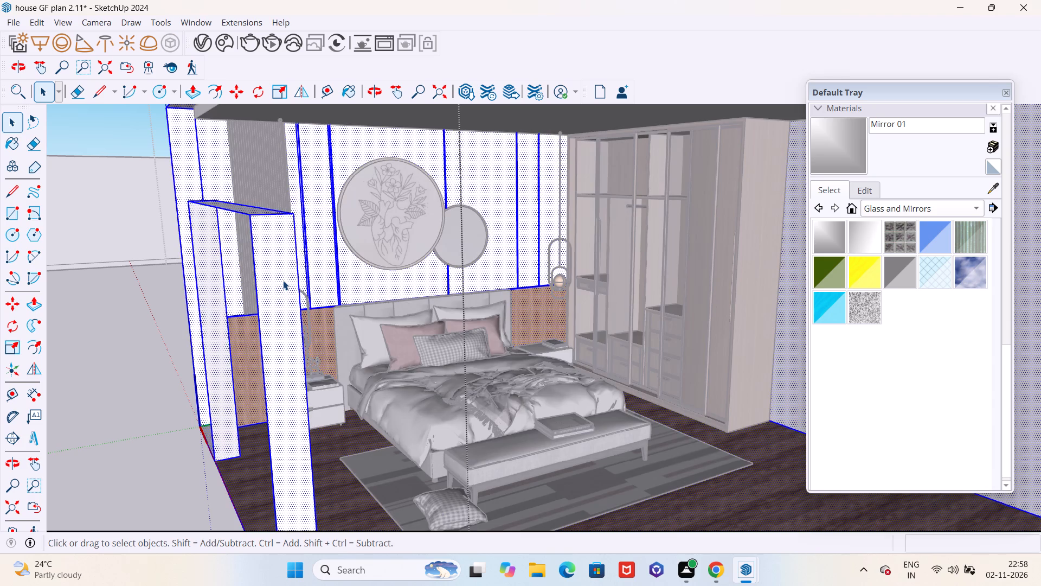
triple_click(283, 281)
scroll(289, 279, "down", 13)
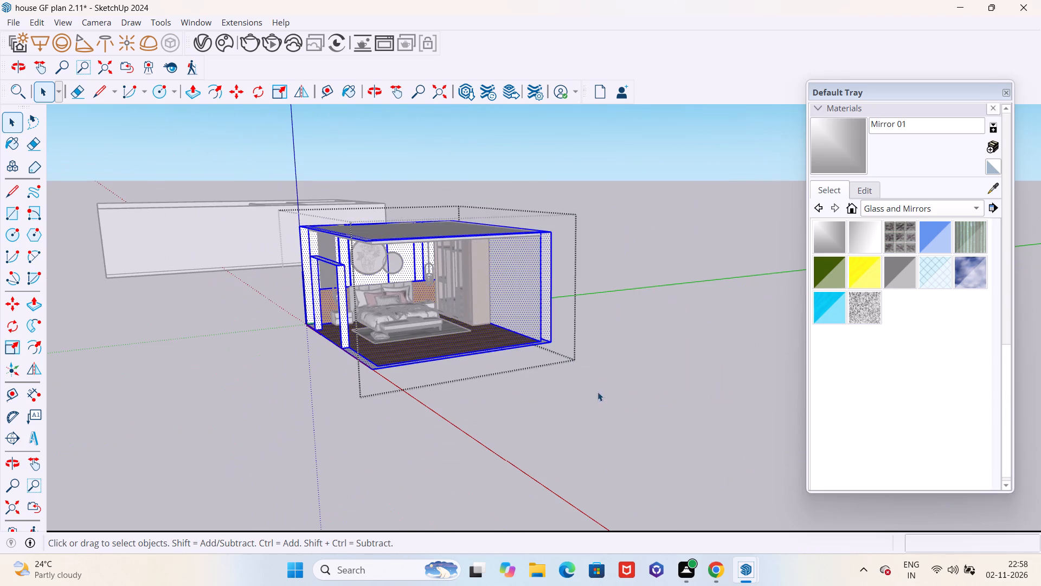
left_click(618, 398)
Delete the ceiling slab covering the bedroom.
scroll(357, 345, "up", 4)
middle_click_drag(314, 334, 337, 368)
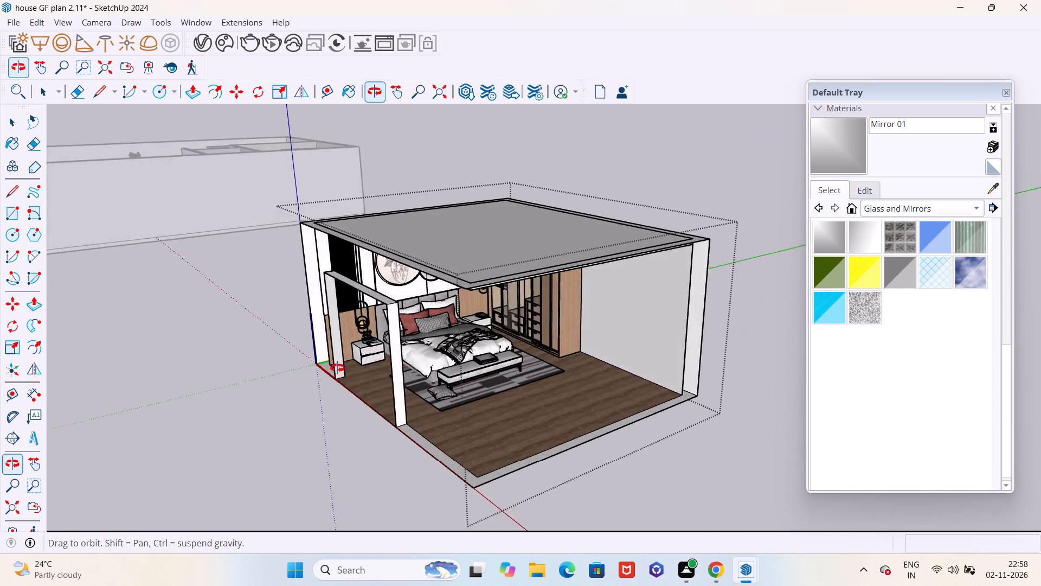
middle_click_drag(337, 368, 300, 314)
scroll(330, 262, "up", 8)
scroll(320, 252, "down", 1)
scroll(320, 252, "up", 9)
scroll(317, 285, "down", 2)
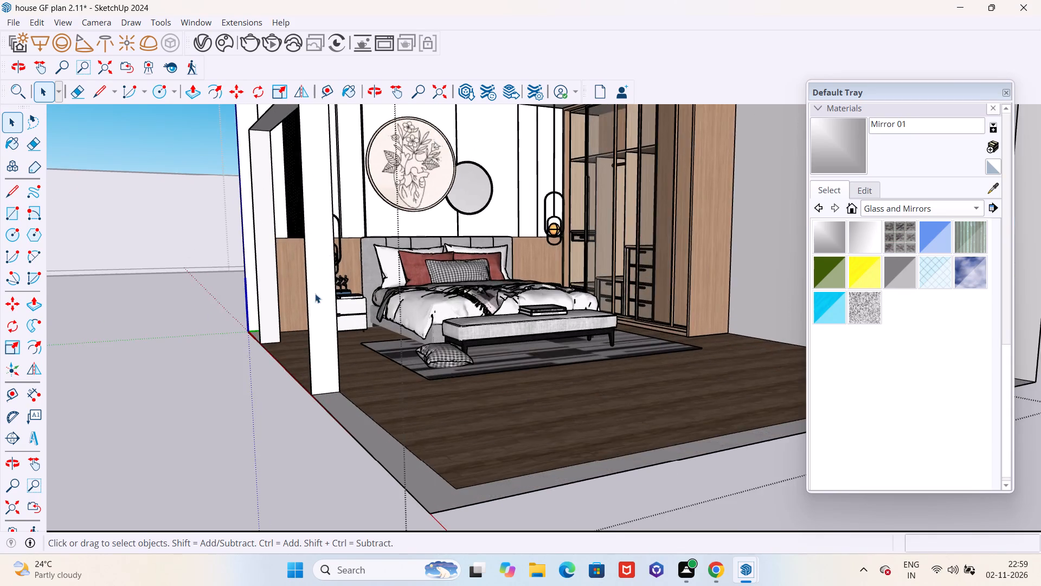
scroll(315, 294, "down", 4)
middle_click_drag(332, 272, 691, 341)
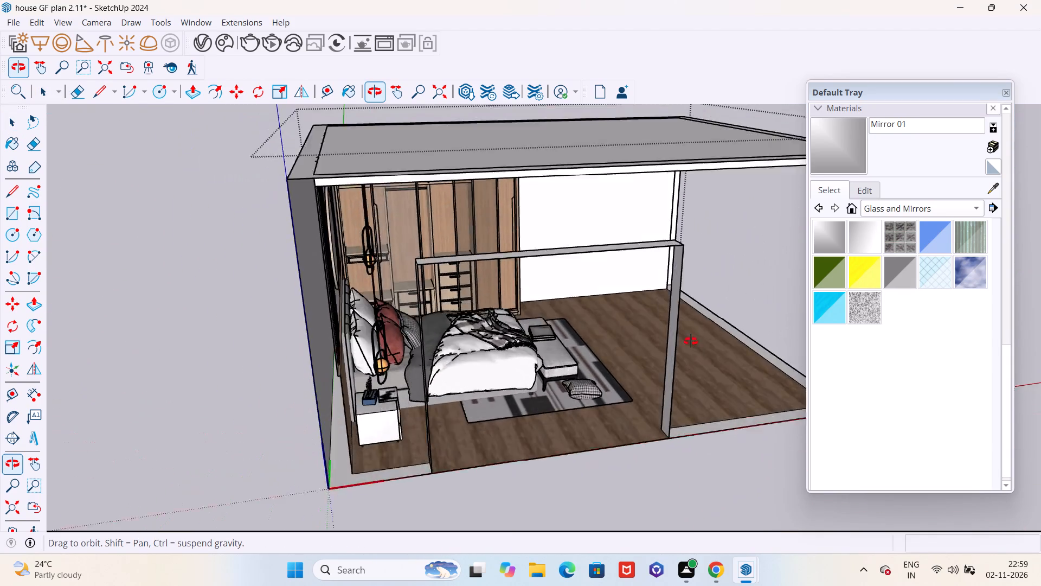
middle_click_drag(691, 341, 673, 341)
left_click(654, 176)
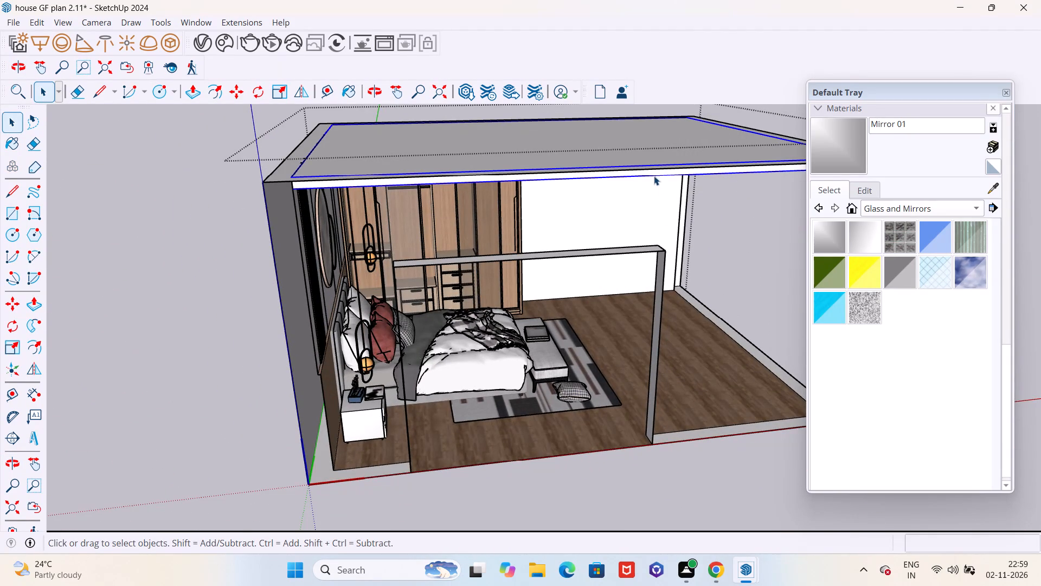
key("Delete")
Open the wall shell for editing and delete its top rim face and the front wall's leftover top edge.
left_click(651, 166)
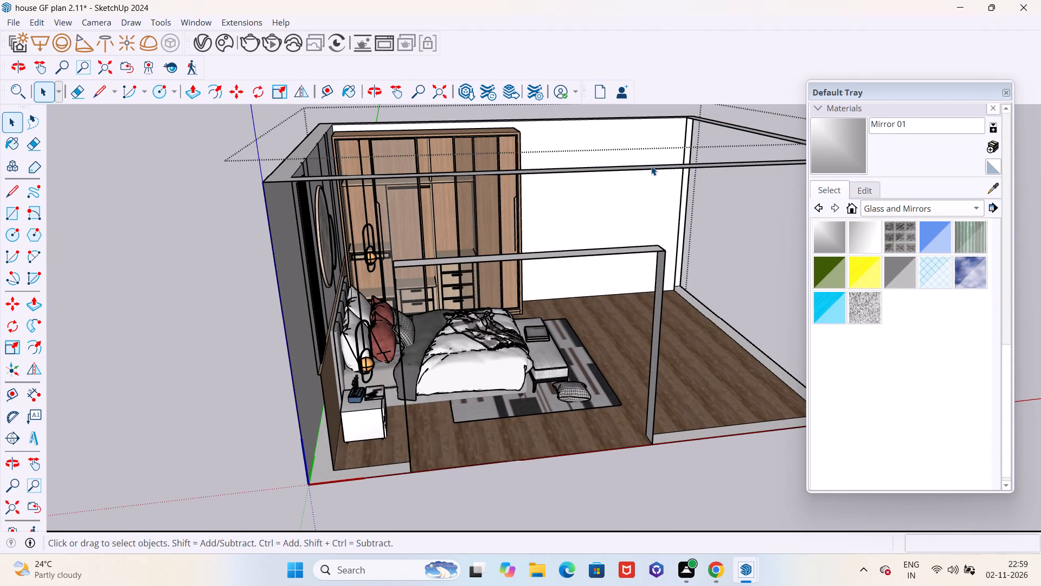
double_click(651, 169)
left_click(651, 169)
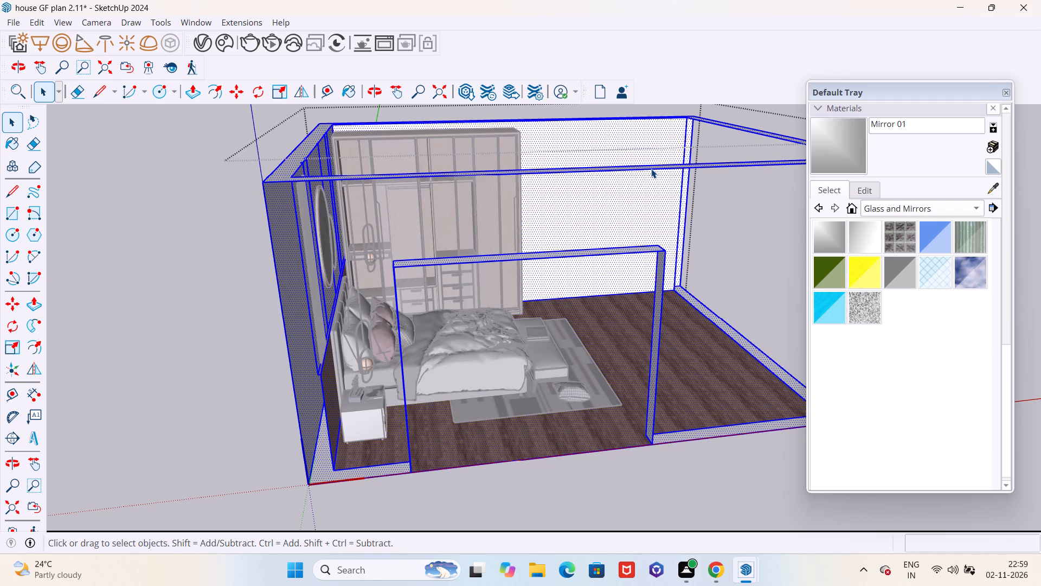
double_click(651, 169)
key("Delete")
left_click(651, 169)
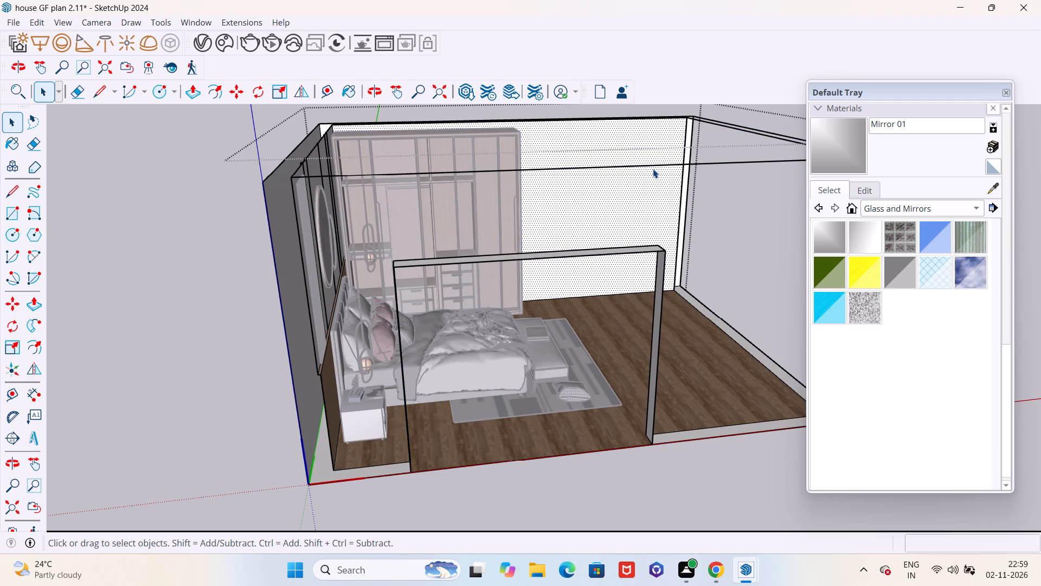
left_click(654, 166)
key("Delete")
Delete the two leftover top edges of the removed side wall opposite the headboard.
scroll(593, 195, "down", 4)
scroll(740, 174, "up", 4)
left_click(742, 168)
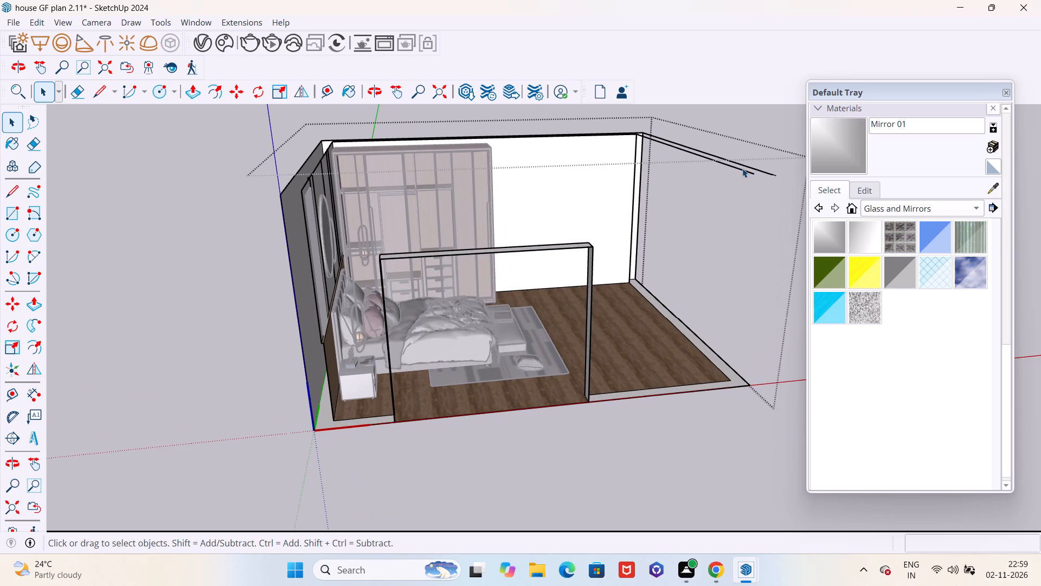
key("Delete")
left_click(745, 166)
key("Delete")
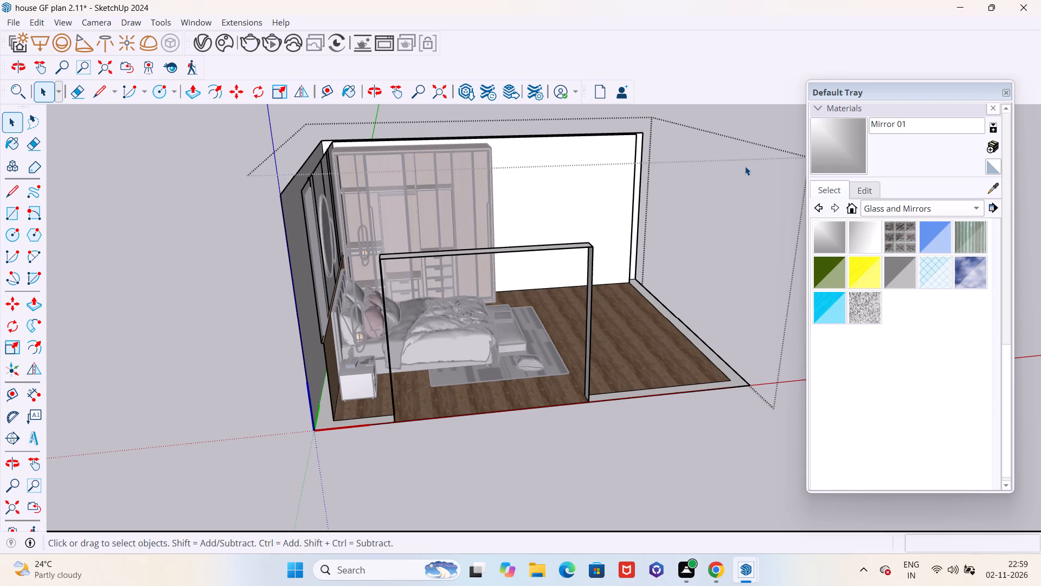
Delete the front opening's header and its post farther from the headboard wall, including their leftover edges.
scroll(743, 174, "down", 4)
middle_click_drag(742, 177, 457, 241)
scroll(438, 277, "up", 6)
scroll(512, 268, "up", 10)
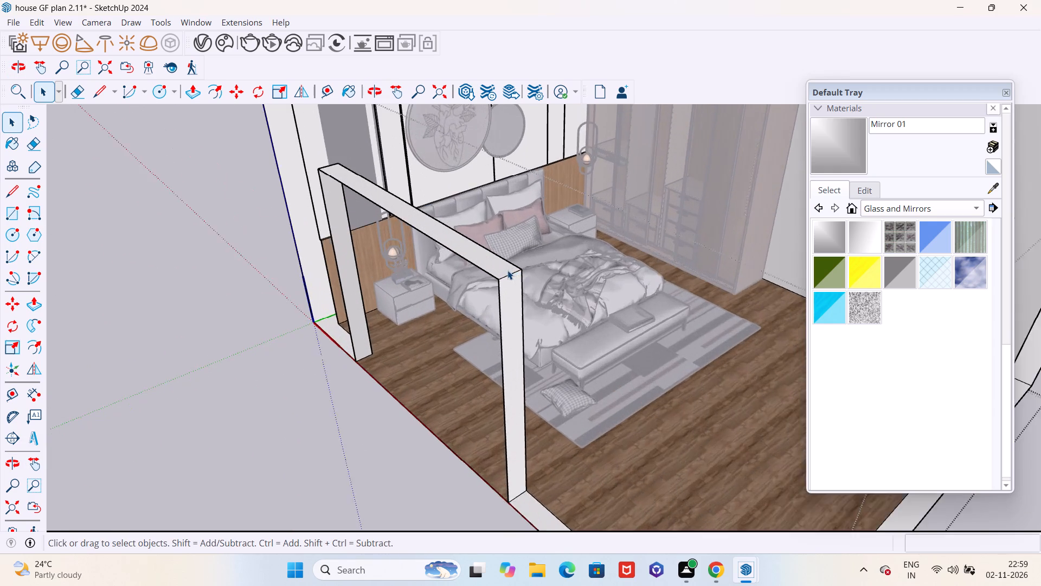
scroll(507, 270, "up", 5)
left_click(507, 282)
key("Delete")
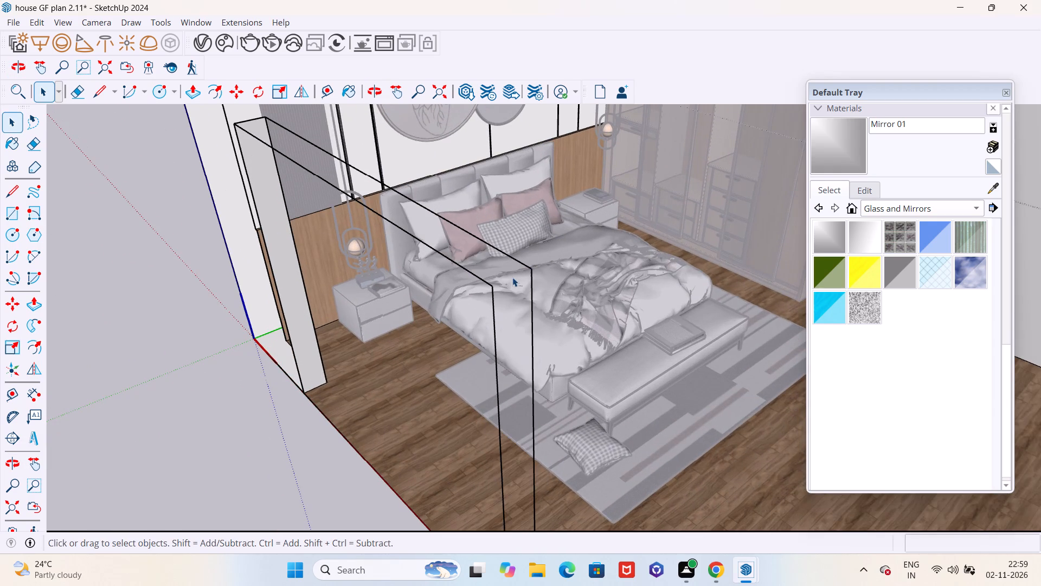
left_click(494, 311)
key("Delete")
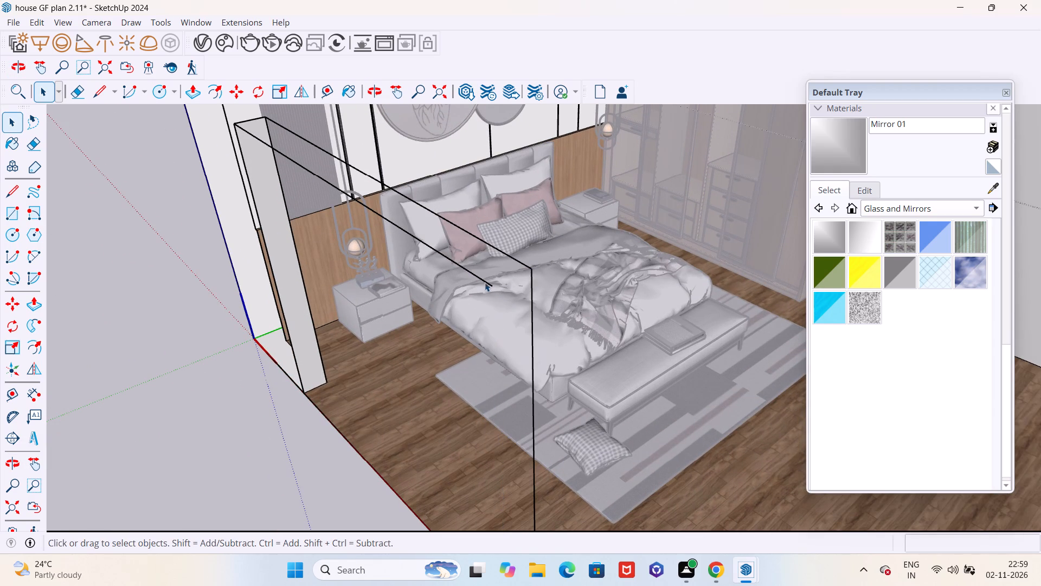
left_click(485, 281)
key("Delete")
left_click(516, 263)
key("Delete")
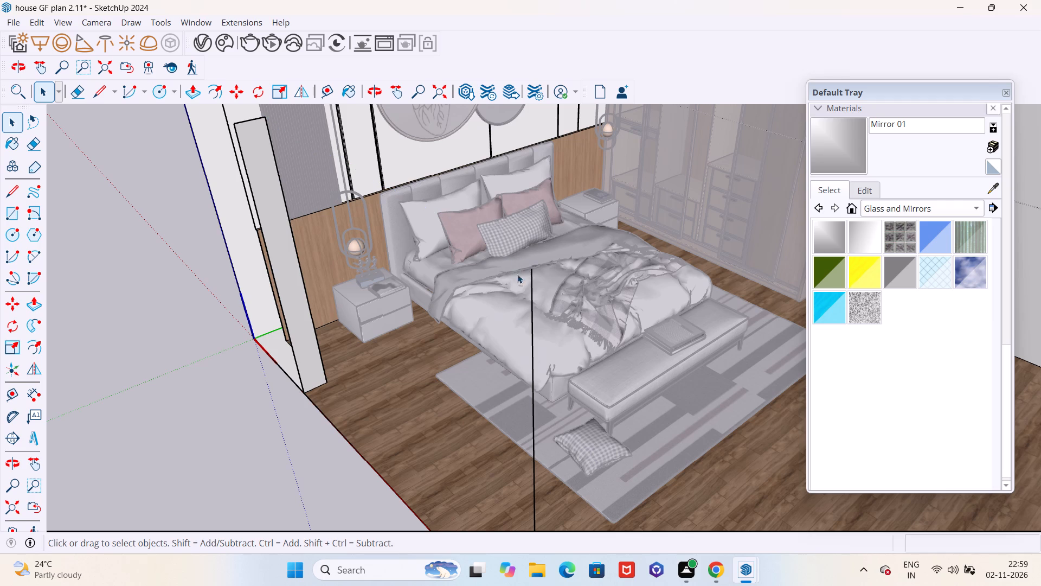
left_click(532, 303)
key("Delete")
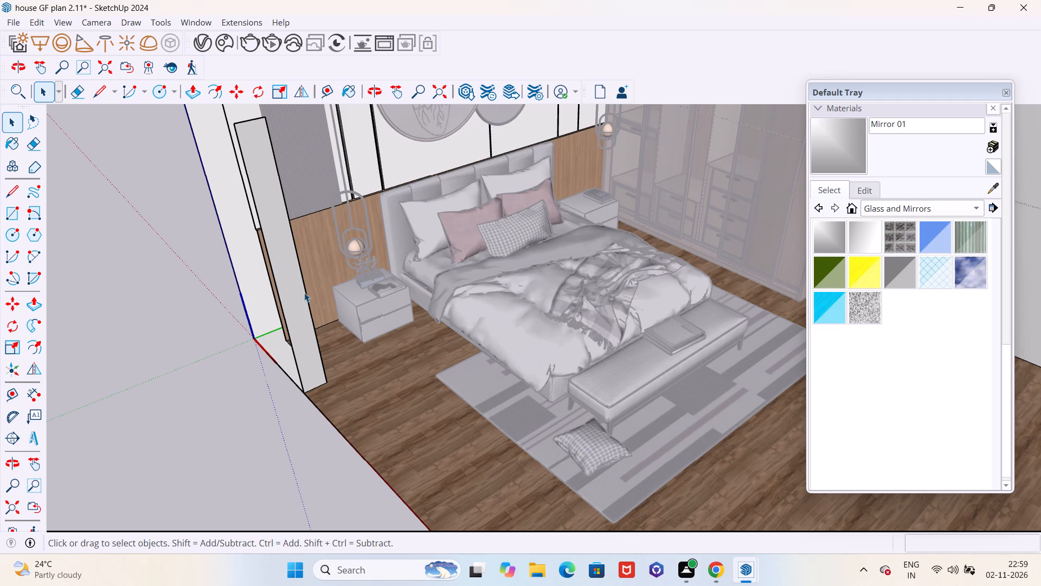
Delete the front opening's remaining post beside the headboard wall, including its leftover vertical and top edges.
left_click(304, 282)
key("Delete")
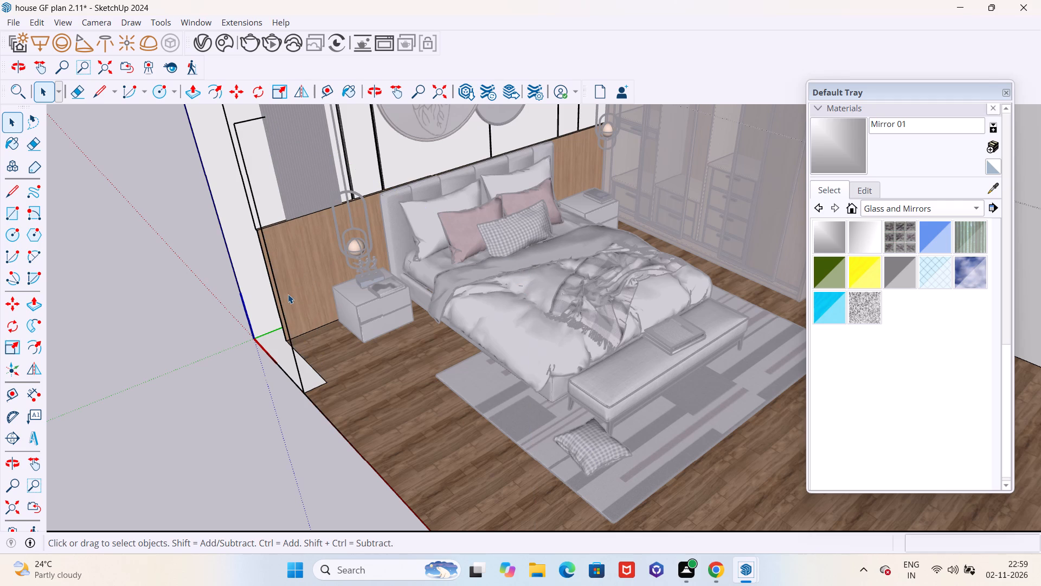
scroll(351, 292, "down", 9)
middle_click_drag(351, 312, 461, 296)
scroll(483, 265, "up", 10)
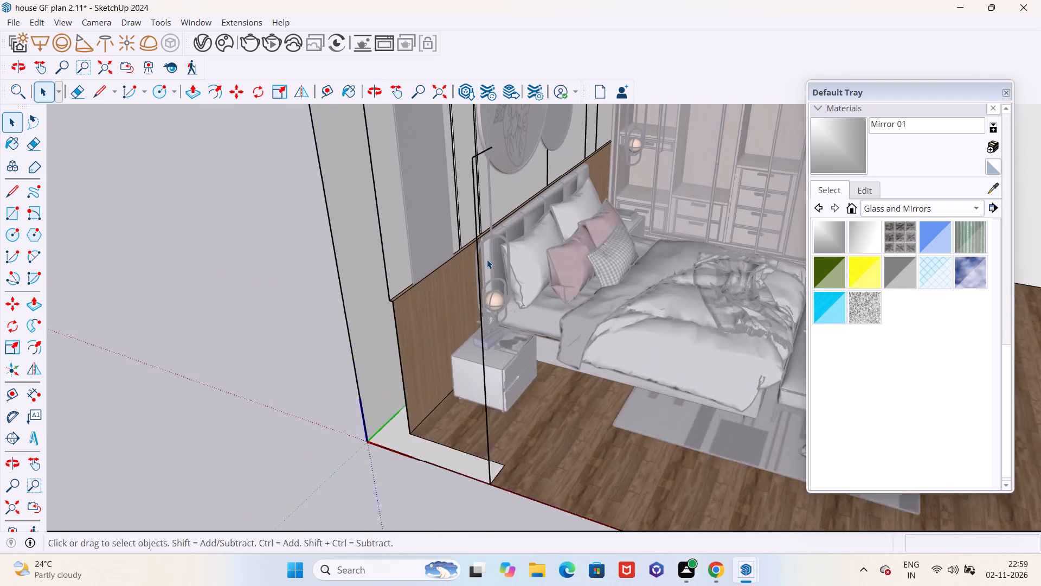
scroll(487, 259, "up", 1)
left_click(477, 289)
key("Delete")
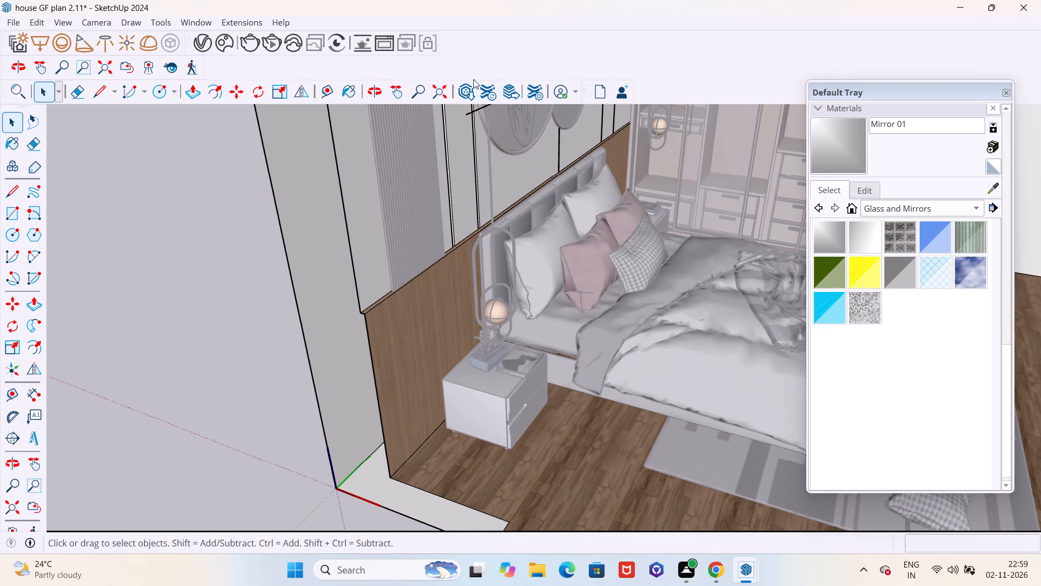
left_click(477, 110)
key("Delete")
Examine the bedroom's remaining walls and floor border from several angles, leaving the wall shell's editing context.
scroll(477, 124, "down", 4)
scroll(497, 305, "up", 5)
scroll(517, 342, "down", 1)
scroll(517, 342, "up", 9)
scroll(525, 343, "down", 5)
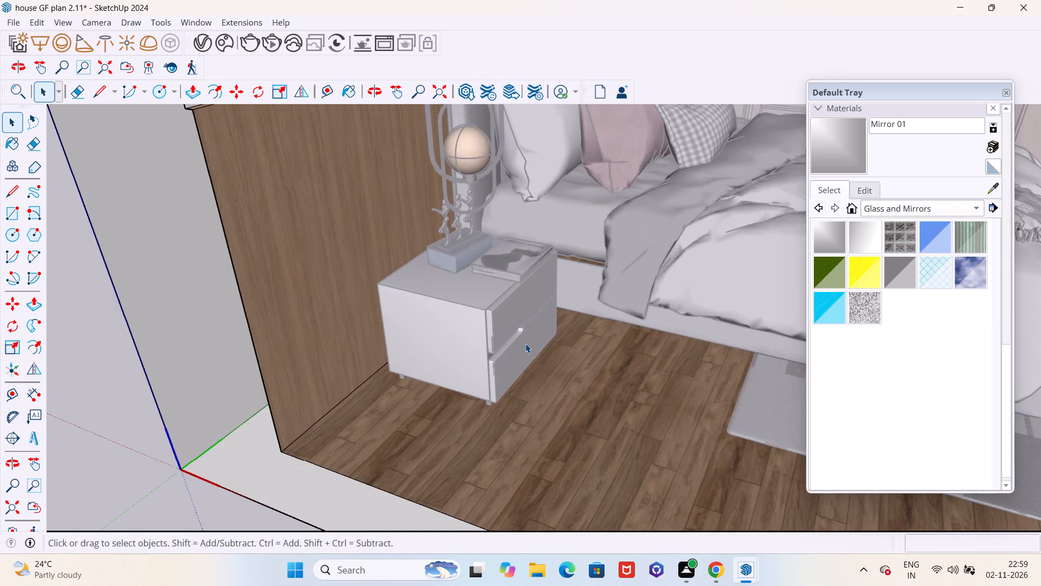
middle_click_drag(544, 347, 325, 417)
scroll(380, 412, "down", 10)
scroll(390, 394, "up", 1)
scroll(390, 394, "down", 3)
scroll(390, 380, "up", 3)
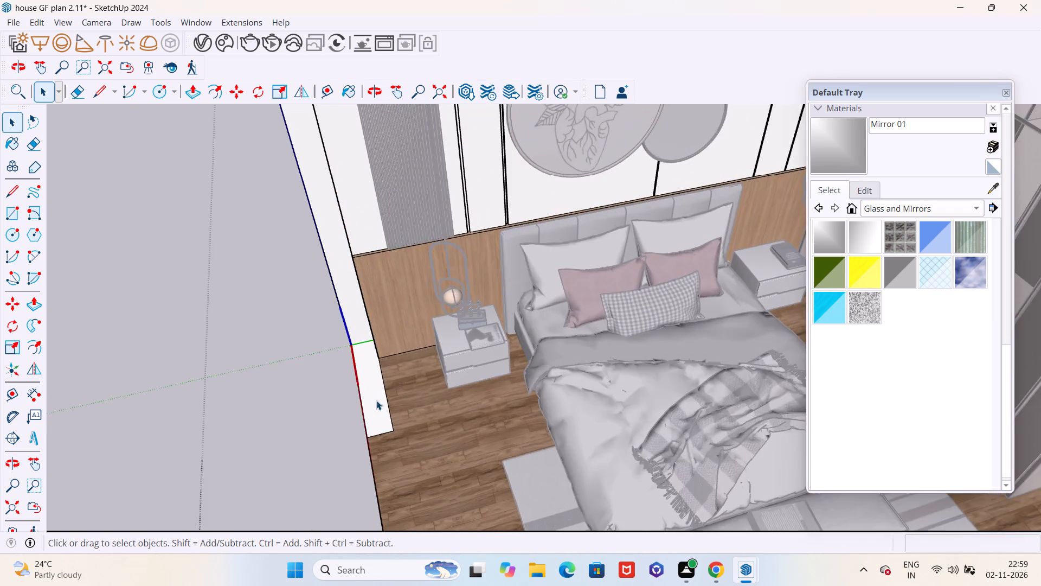
scroll(376, 400, "up", 6)
scroll(388, 415, "down", 15)
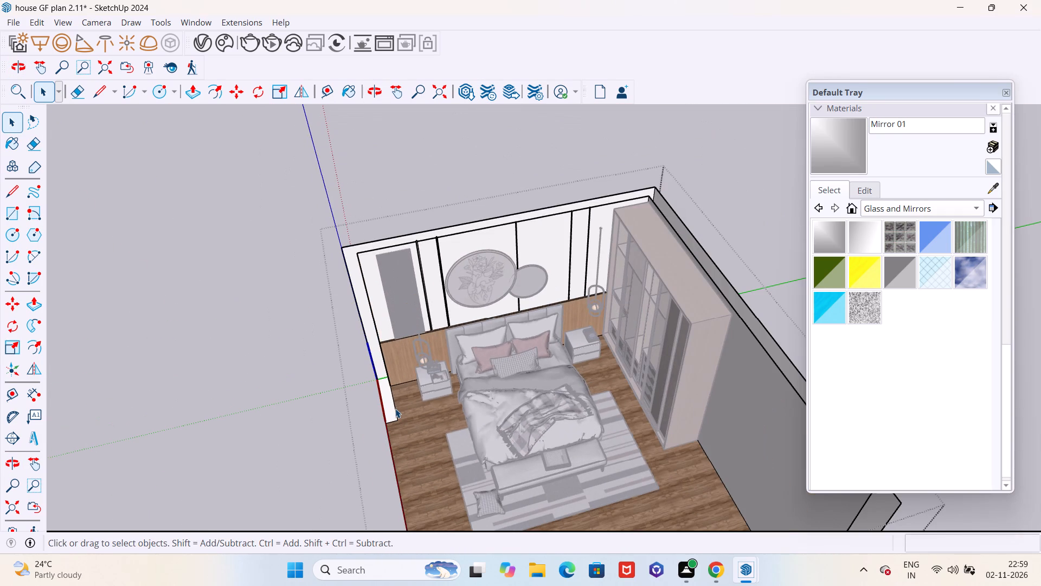
scroll(369, 412, "down", 5)
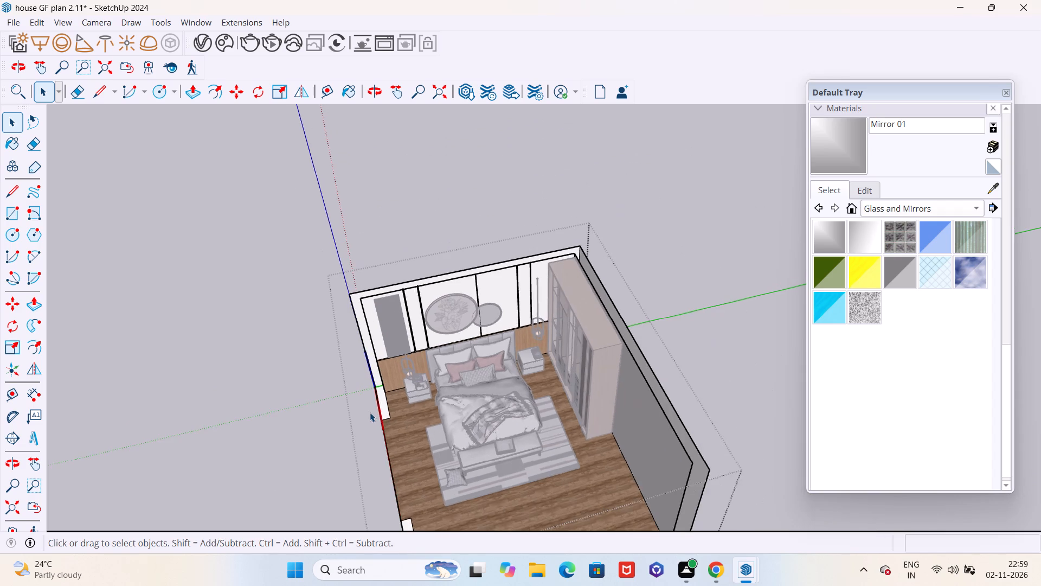
middle_click_drag(370, 412, 555, 303)
scroll(595, 397, "up", 6)
scroll(383, 332, "down", 11)
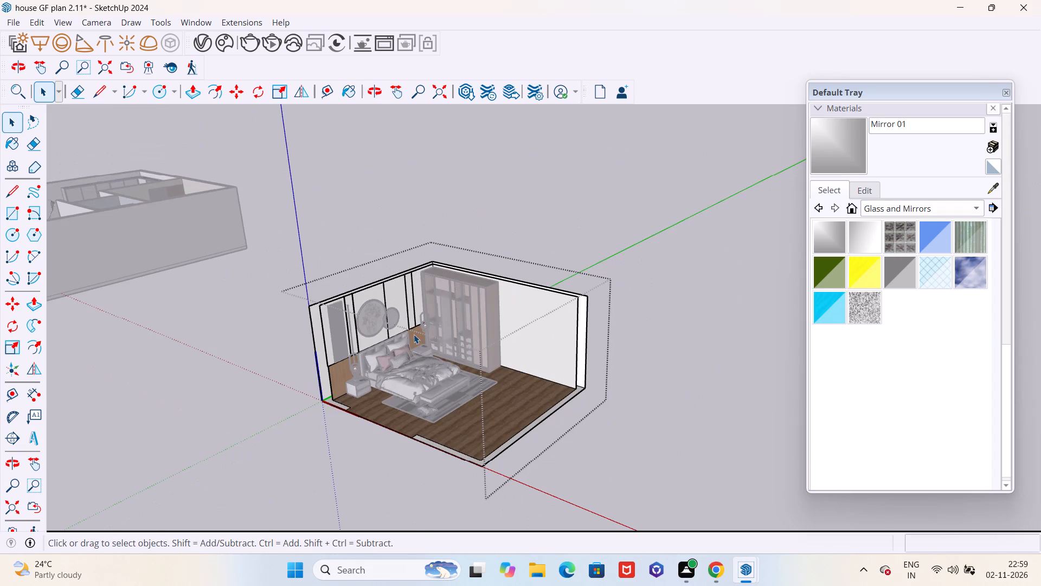
left_click(697, 473)
middle_click_drag(591, 486, 414, 486)
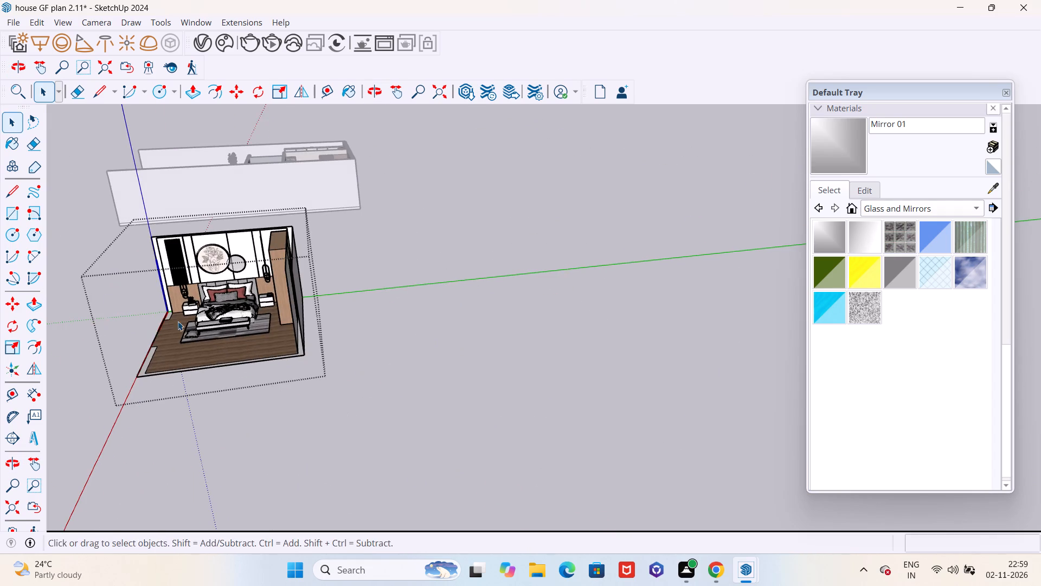
middle_click_drag(117, 296, 234, 314)
scroll(478, 377, "up", 6)
scroll(523, 384, "up", 4)
scroll(531, 359, "down", 6)
scroll(535, 363, "up", 2)
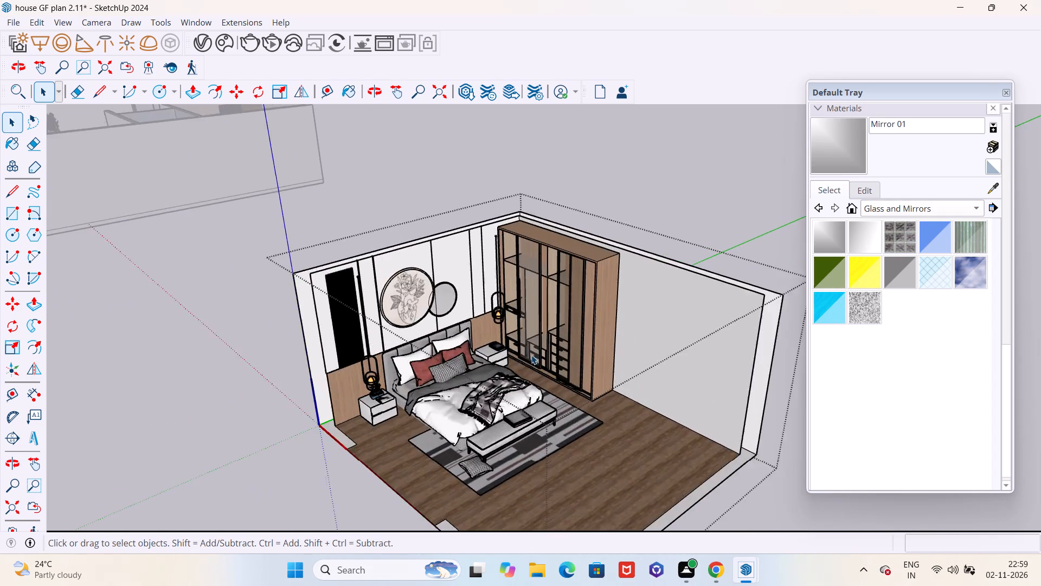
scroll(531, 354, "down", 9)
scroll(559, 431, "up", 18)
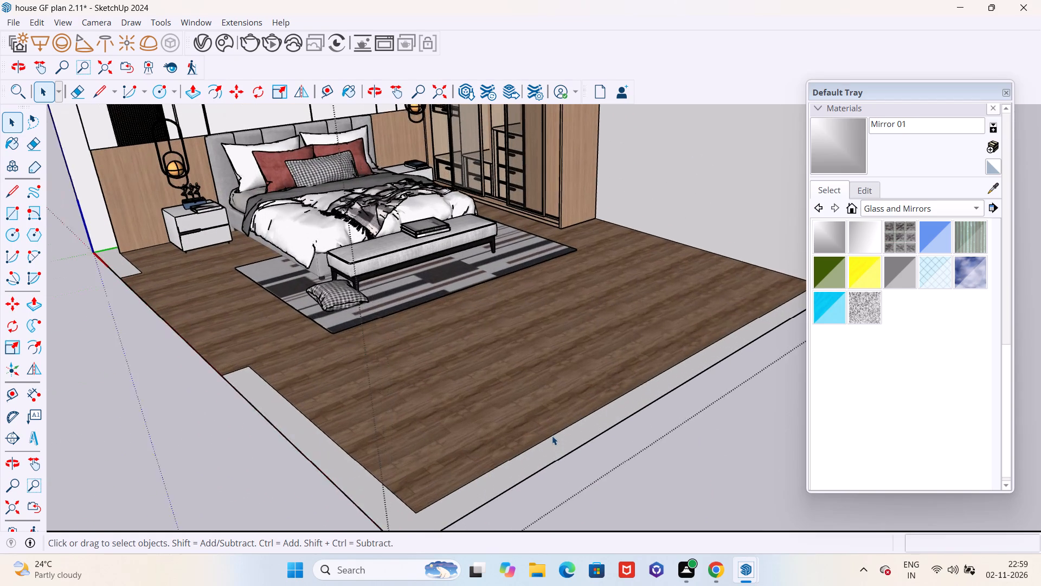
Reopen the wall shell and delete the wall footprint's inner edges opposite the headboard and along the open front.
left_click(552, 436)
double_click(552, 436)
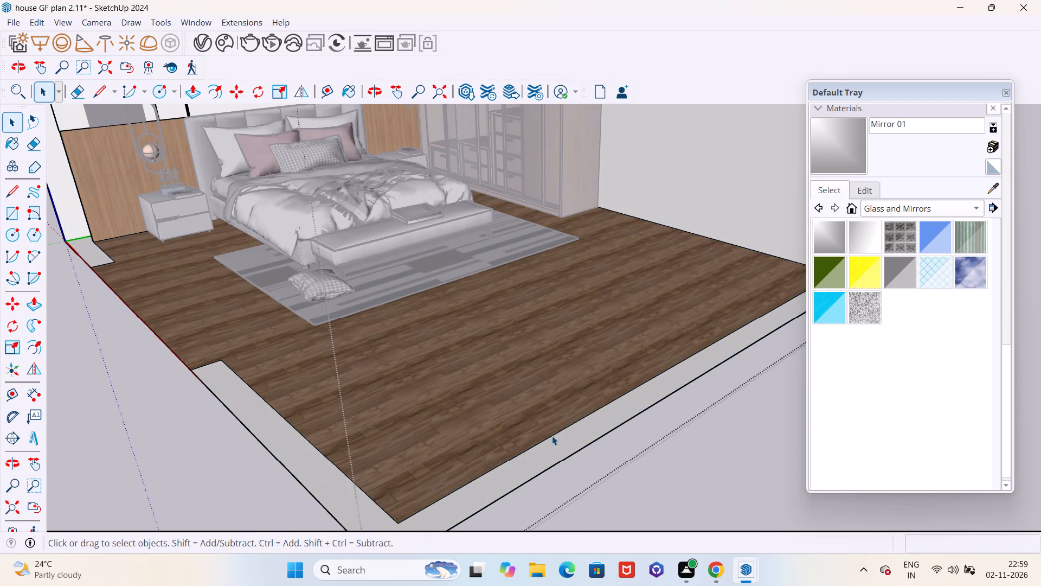
left_click(552, 436)
scroll(554, 442, "down", 11)
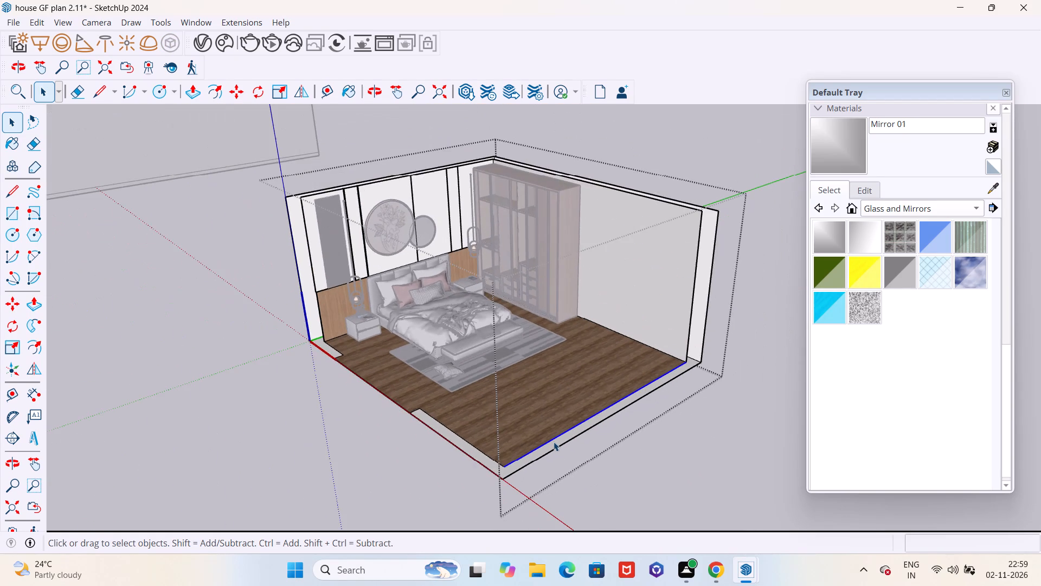
middle_click_drag(516, 449, 579, 422)
scroll(550, 444, "up", 12)
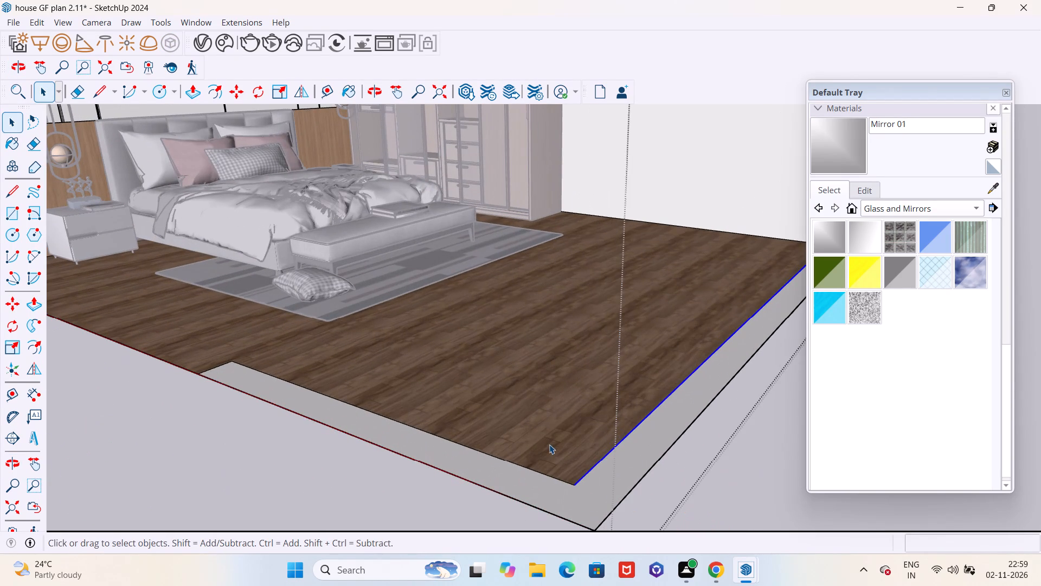
scroll(538, 443, "down", 5)
key("Delete")
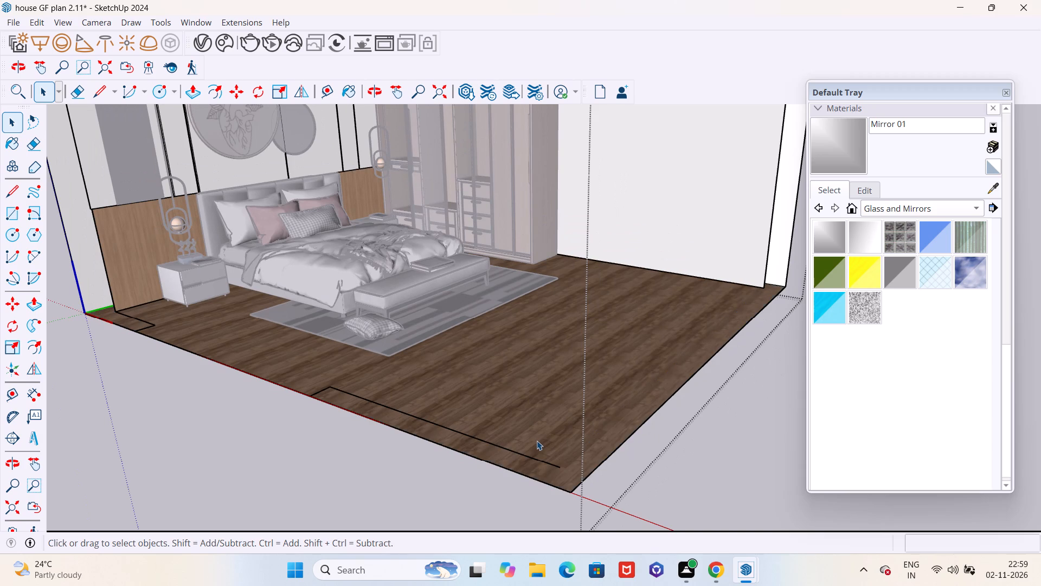
left_click(539, 460)
key("Delete")
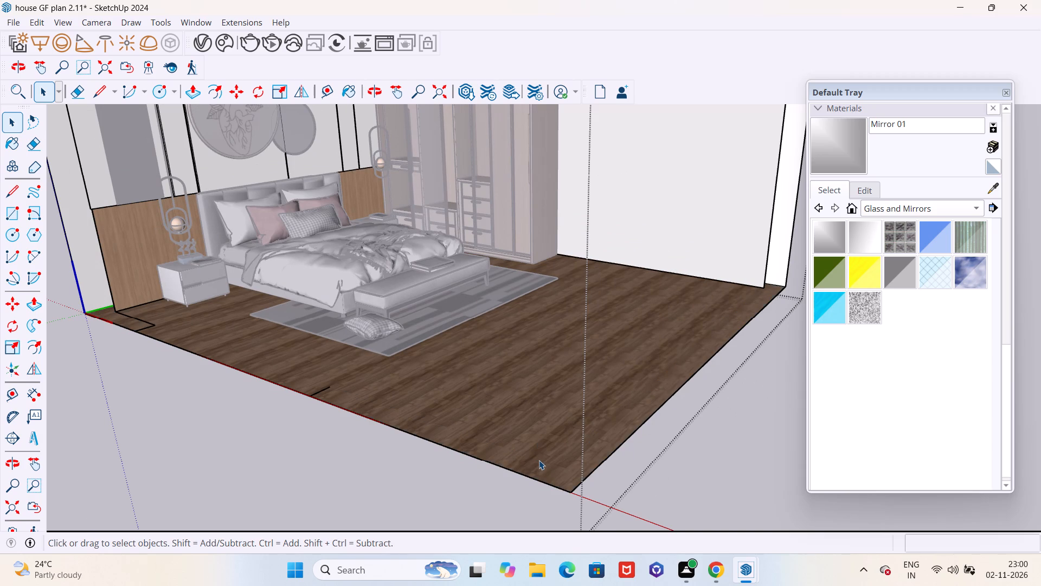
Delete the wood floor face with its boundary edges and the short leftover footprint edges along the front.
double_click(540, 453)
key("Delete")
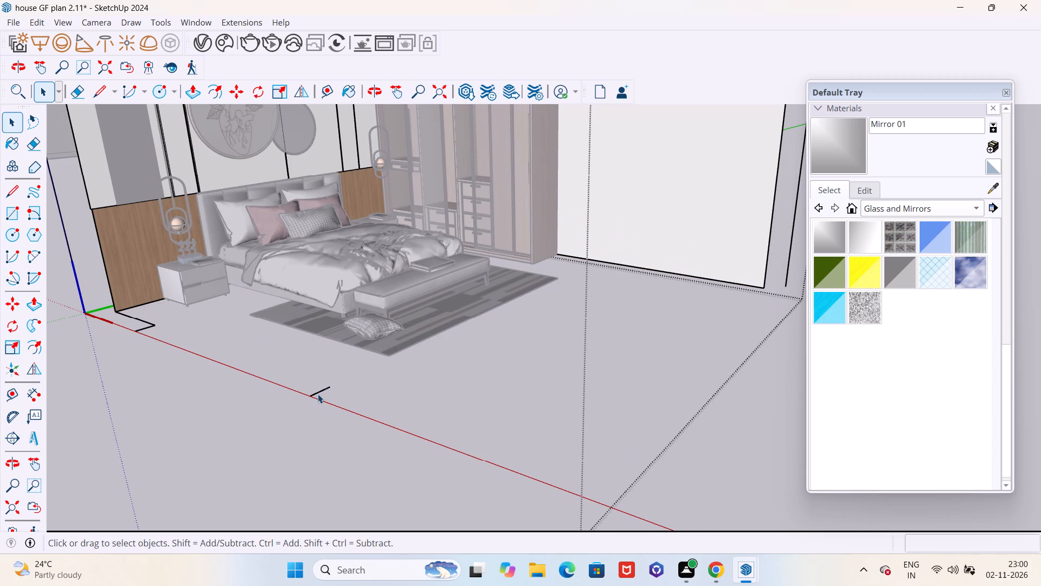
left_click(318, 394)
key("Delete")
left_click(142, 329)
key("Delete")
left_click(143, 322)
key("Delete")
Delete the outer vertical and outer top edges left over from the wall beside the wardrobe.
scroll(107, 405, "down", 12)
middle_click_drag(420, 436, 352, 443)
scroll(291, 296, "up", 5)
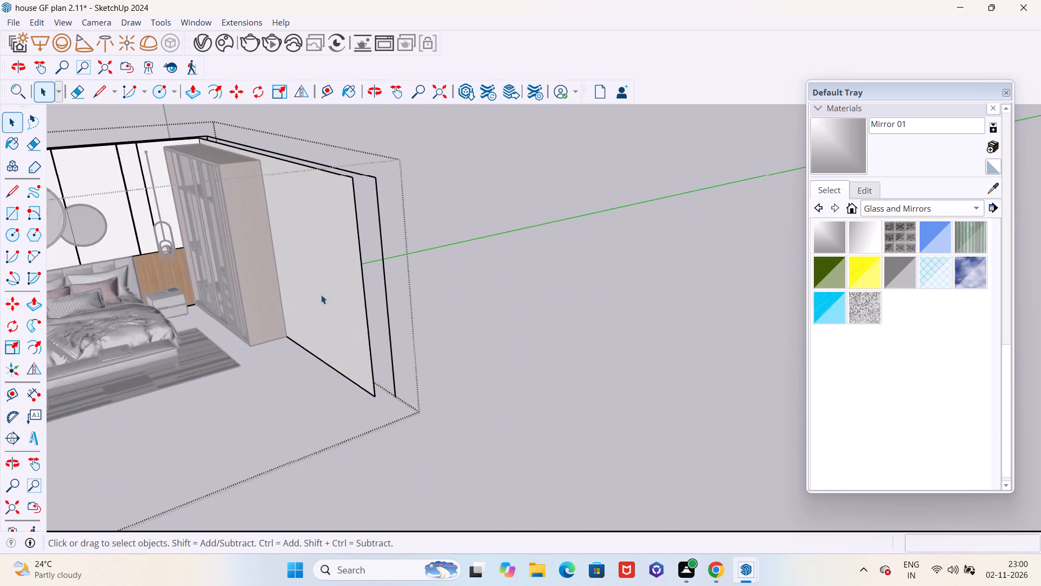
scroll(365, 312, "up", 5)
left_click(403, 339)
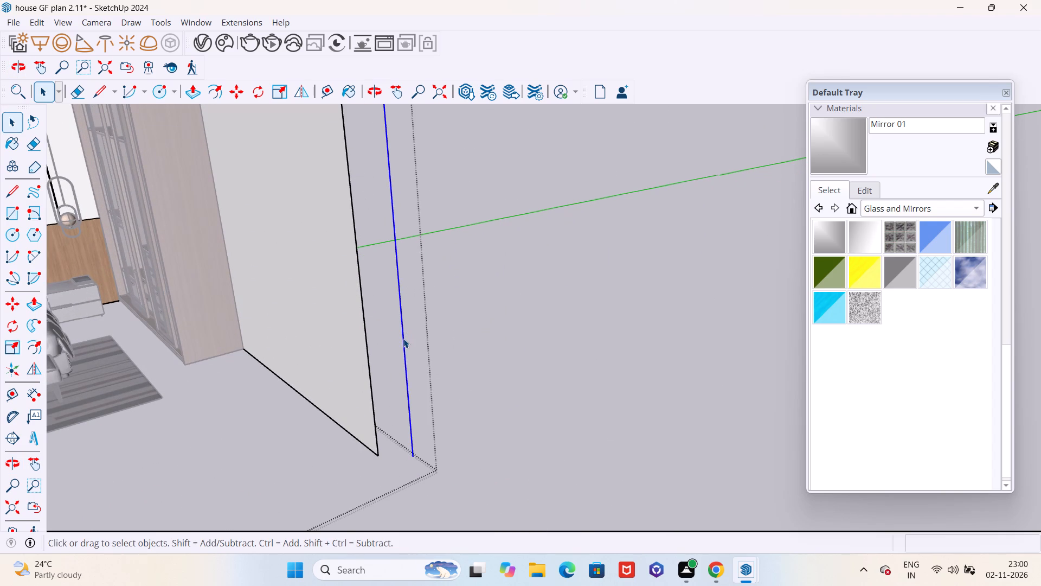
key("Delete")
scroll(413, 359, "down", 6)
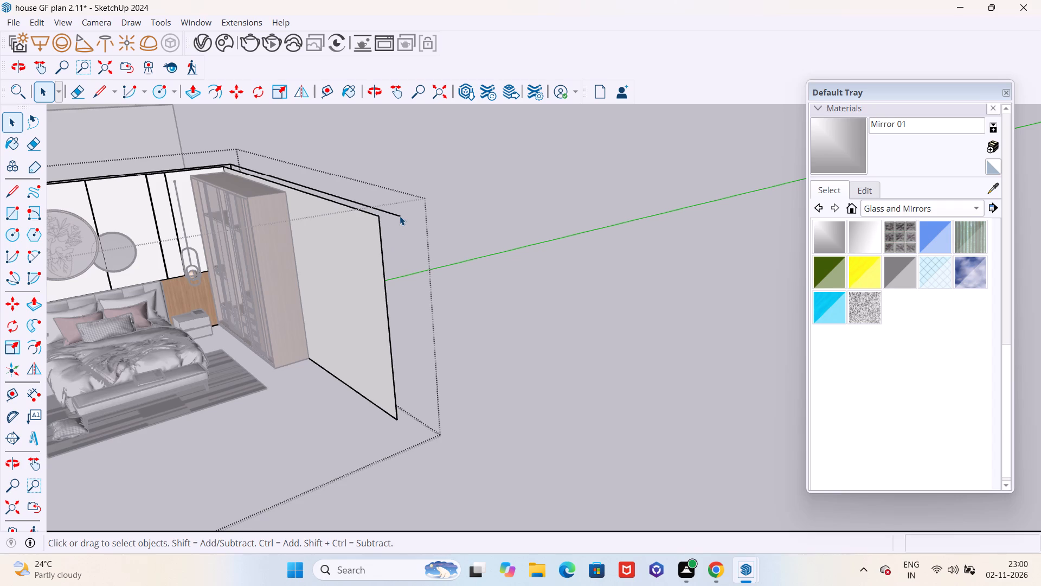
left_click(400, 216)
key("Delete")
Delete the inner face of the wall beside the wardrobe, including its leftover top and bottom edges.
scroll(600, 308, "down", 6)
scroll(500, 309, "up", 5)
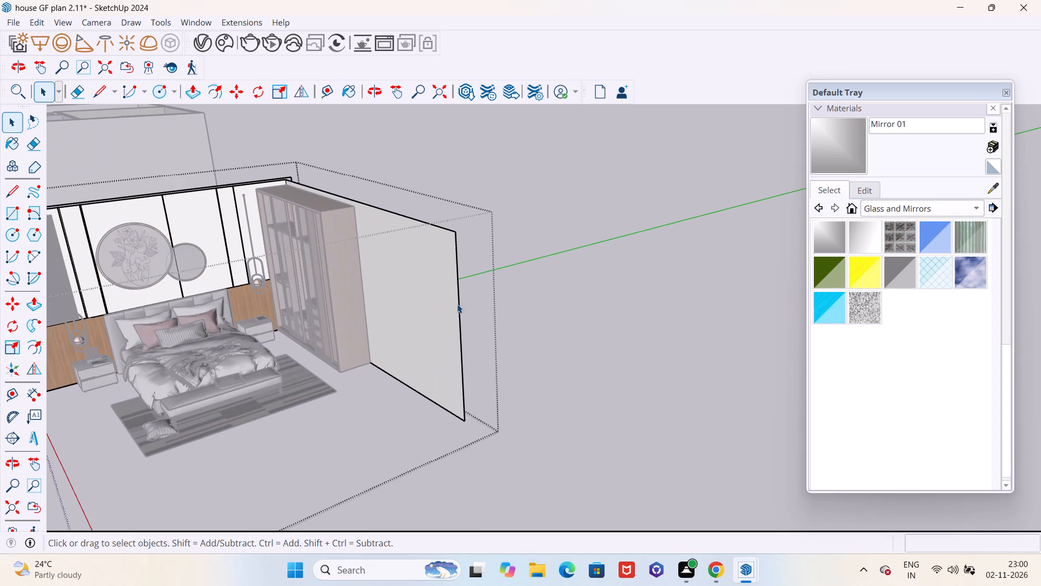
left_click(457, 304)
key("Delete")
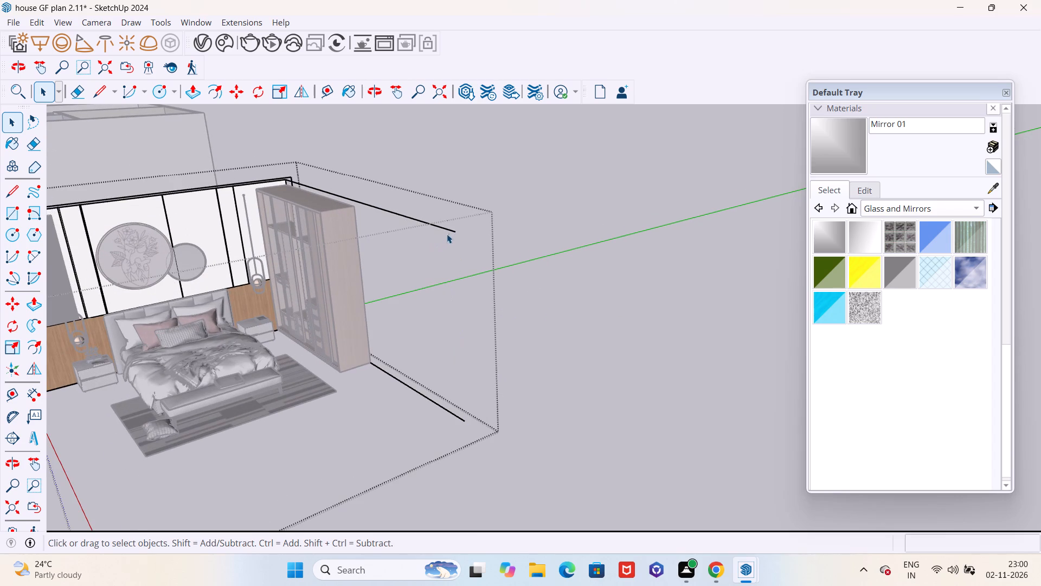
left_click(448, 232)
key("Delete")
left_click(430, 402)
key("Delete")
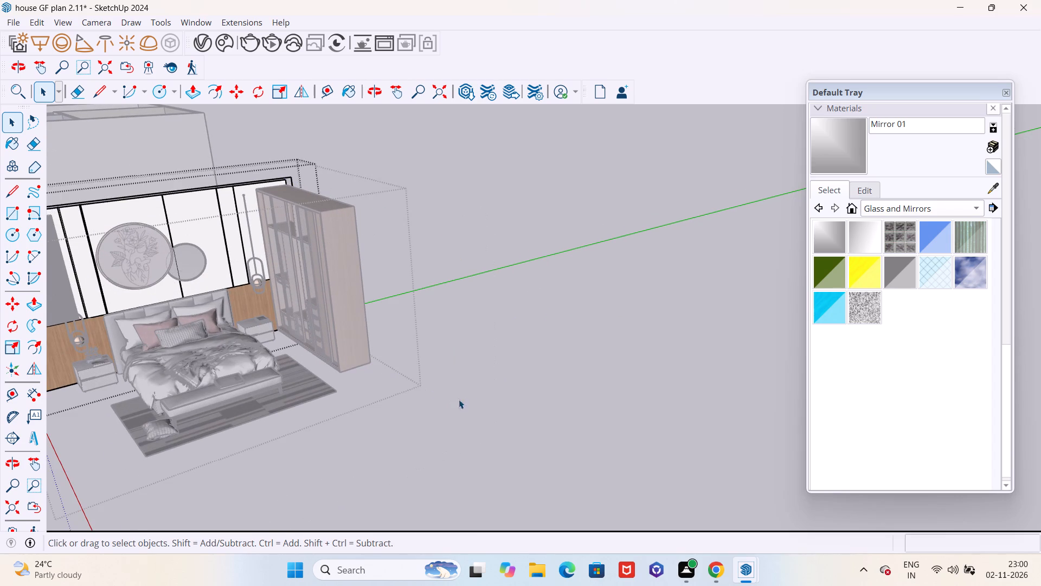
Delete the two leftover vertical edges and the top edge of the outer wall behind the headboard paneling.
scroll(559, 416, "down", 5)
scroll(118, 314, "up", 6)
scroll(341, 361, "up", 5)
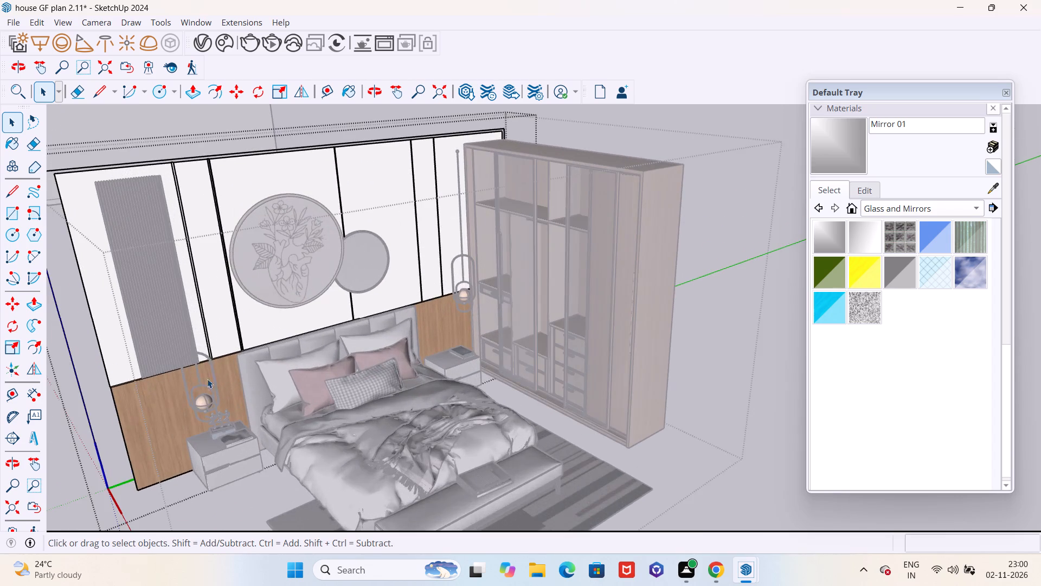
middle_click_drag(308, 379, 595, 379)
scroll(588, 373, "up", 1)
scroll(563, 363, "down", 6)
scroll(391, 378, "up", 5)
scroll(467, 362, "up", 7)
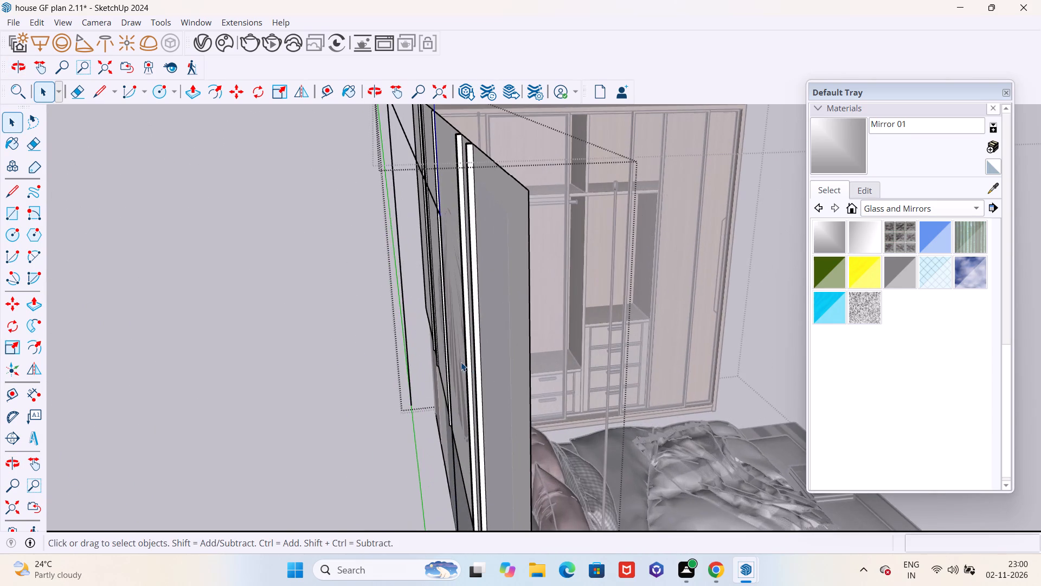
middle_click_drag(461, 362, 345, 387)
left_click(476, 379)
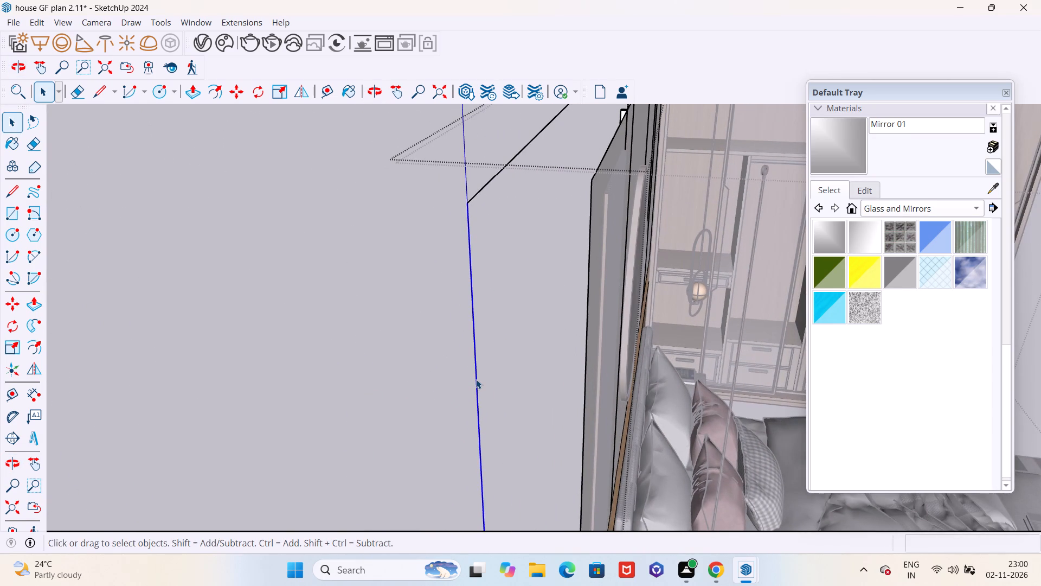
key("Delete")
scroll(476, 379, "down", 6)
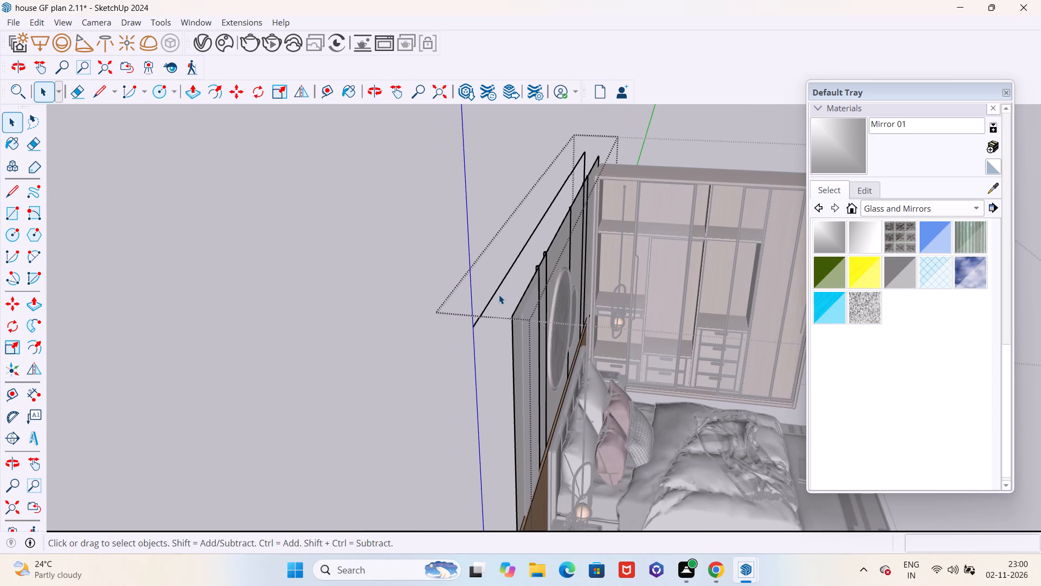
left_click(497, 294)
key("Delete")
scroll(710, 94, "up", 4)
scroll(615, 159, "up", 16)
left_click(571, 164)
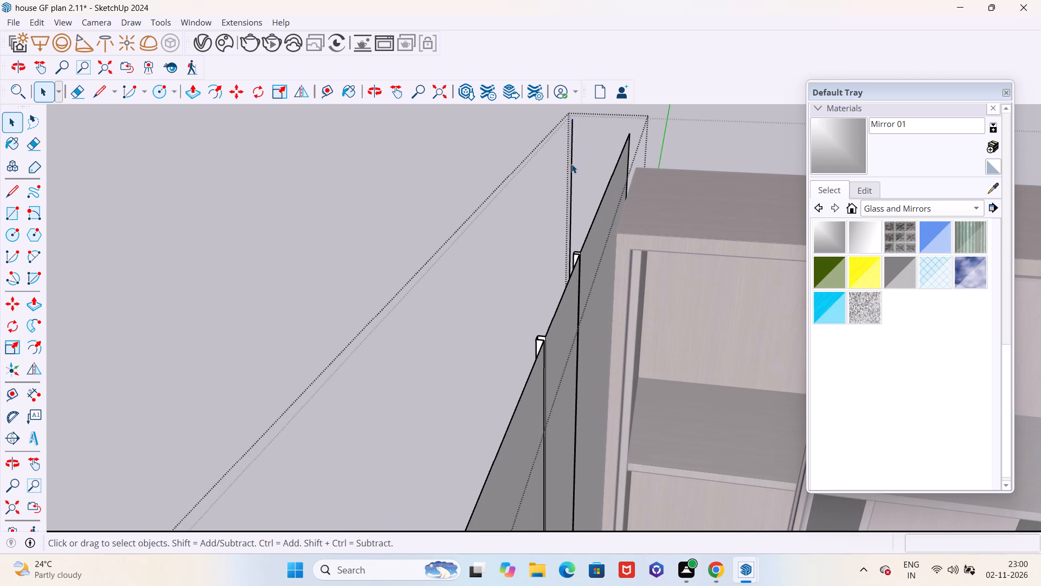
key("Delete")
Exit the wall shell and the bedroom model's editing contexts, returning to the whole house model.
scroll(547, 167, "down", 6)
scroll(545, 168, "down", 19)
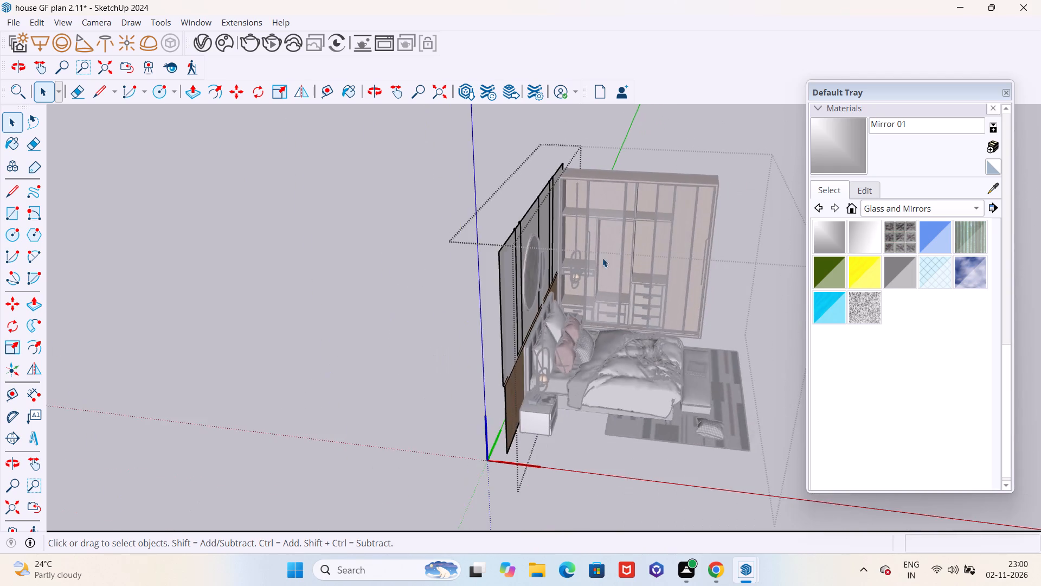
middle_click_drag(602, 258, 287, 229)
scroll(414, 230, "up", 6)
scroll(337, 219, "down", 12)
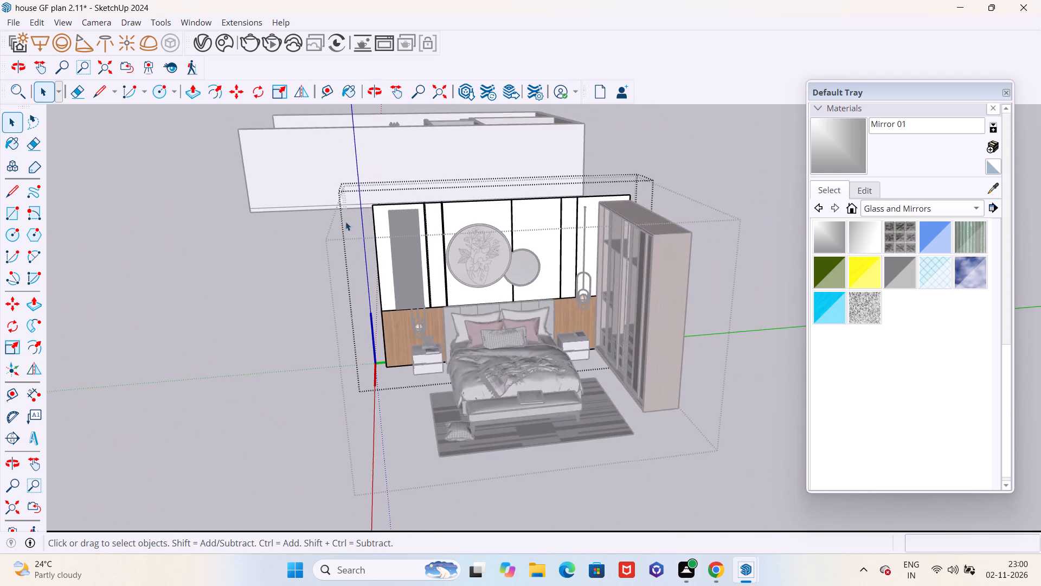
scroll(371, 226, "down", 7)
middle_click_drag(240, 263, 345, 278)
left_click(318, 339)
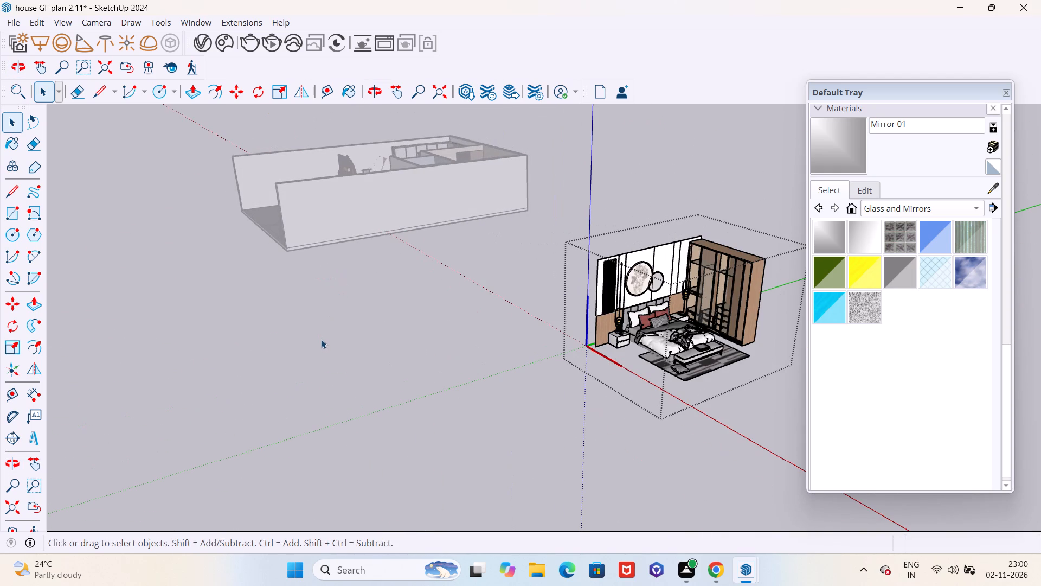
left_click(314, 351)
scroll(320, 355, "down", 5)
middle_click_drag(300, 353, 539, 396)
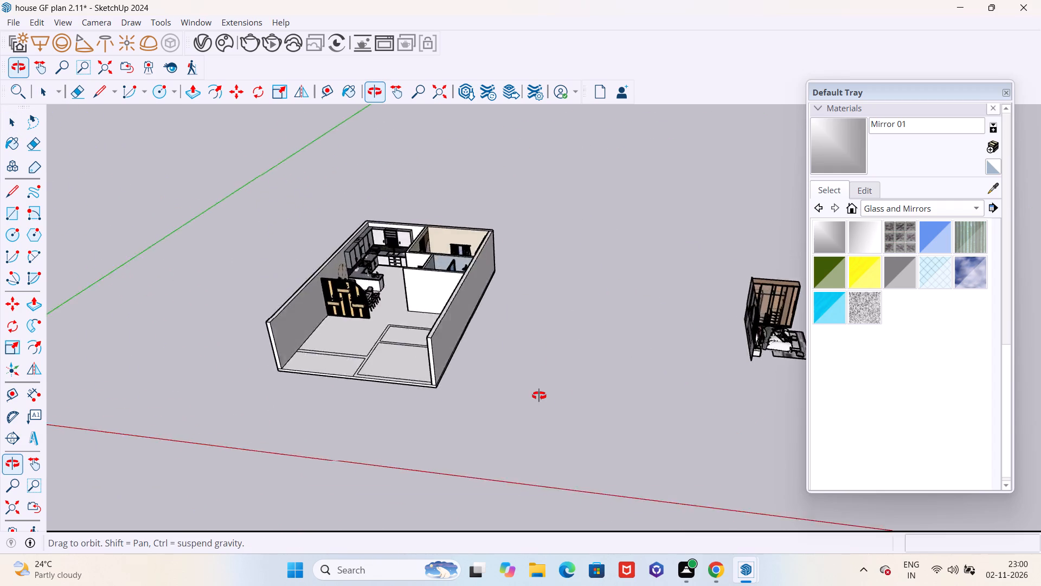
middle_click_drag(539, 396, 428, 412)
scroll(750, 425, "up", 6)
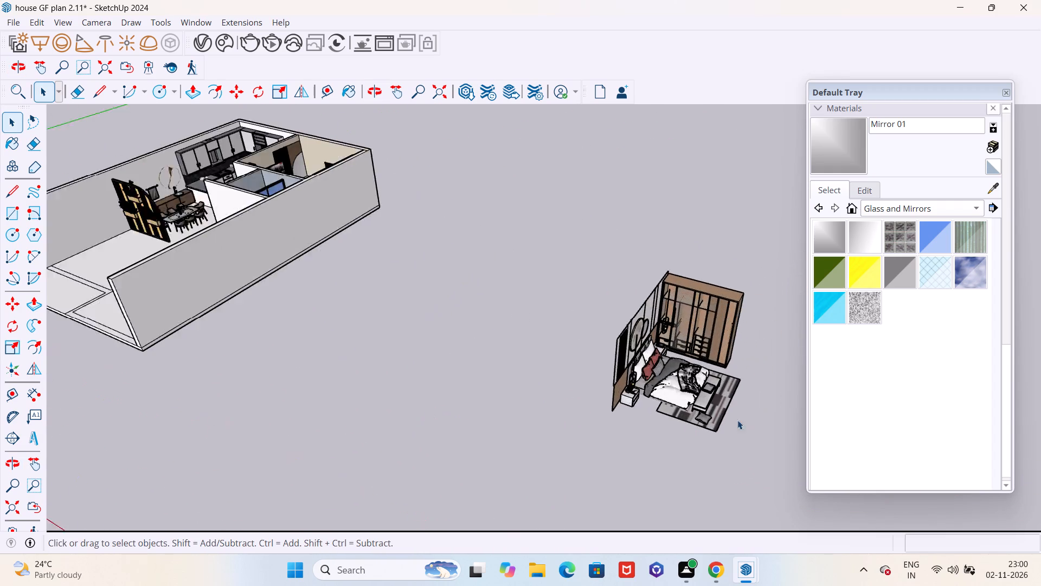
Rotate the stripped bedroom model 180 degrees about the vertical axis on the ground beside the house.
scroll(519, 404, "down", 11)
middle_click_drag(474, 406, 573, 416)
scroll(635, 415, "up", 6)
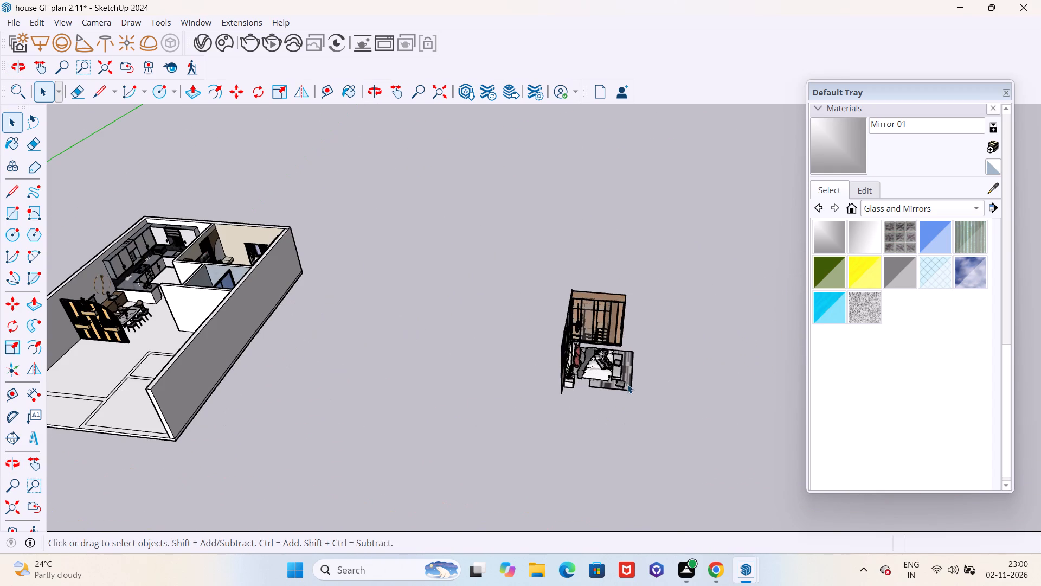
left_click(627, 384)
scroll(593, 396, "down", 4)
key("q")
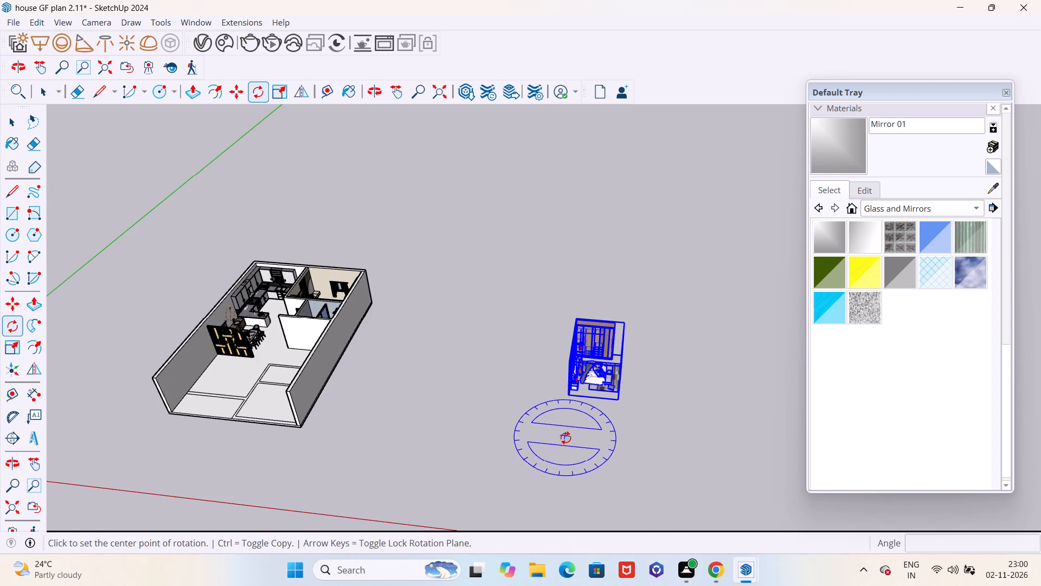
left_click(566, 438)
left_click(593, 437)
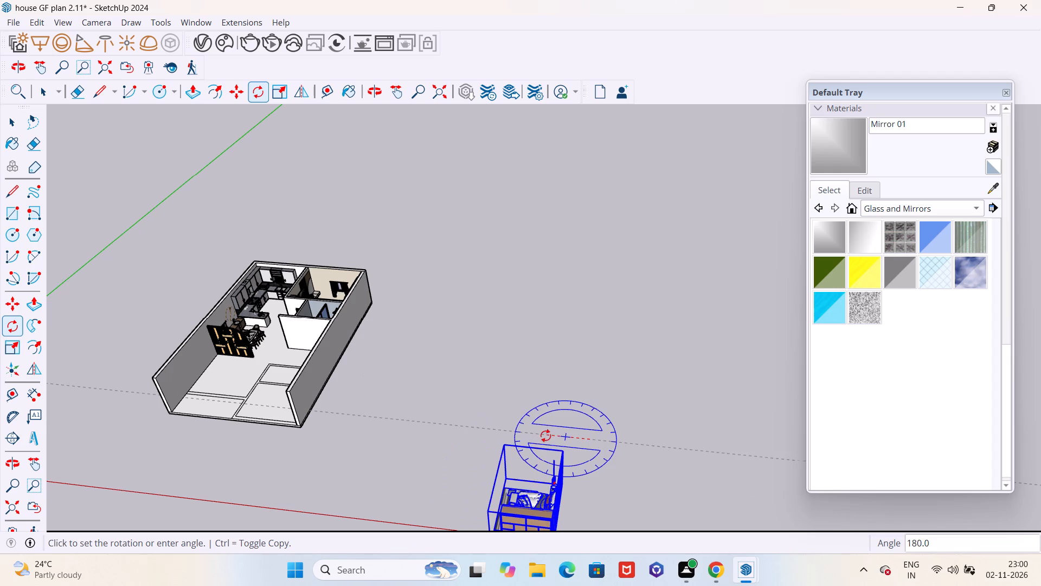
scroll(555, 405, "down", 11)
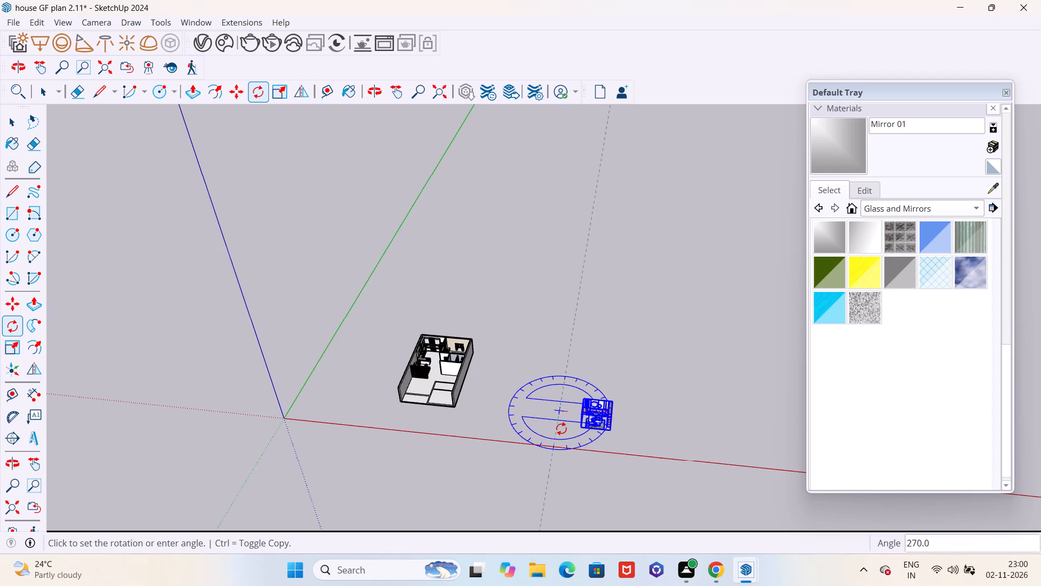
scroll(561, 429, "up", 12)
scroll(561, 429, "down", 1)
scroll(561, 429, "up", 5)
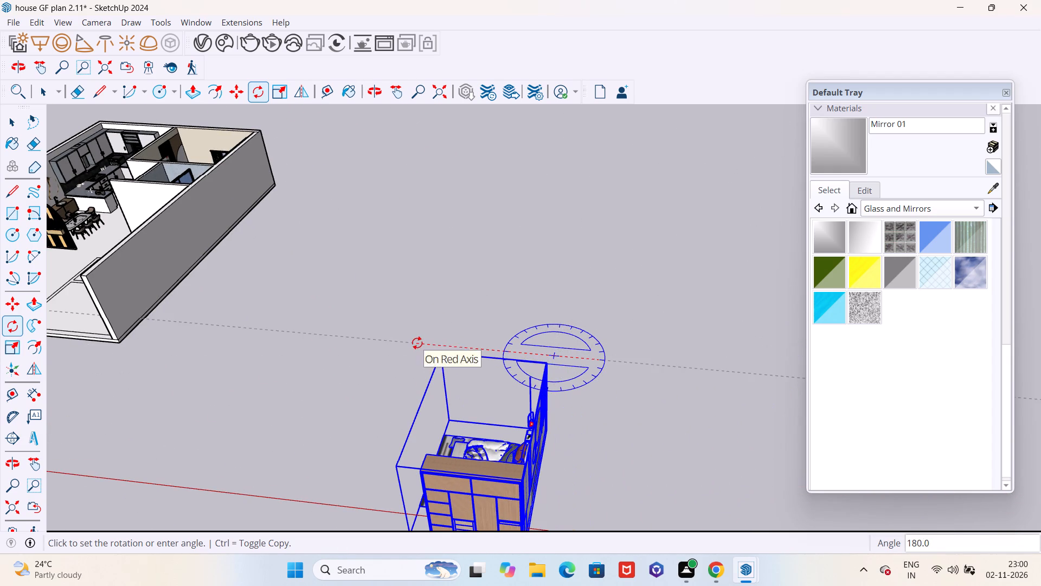
left_click(417, 343)
Move the rotated bedroom model closer to the open end of the house.
scroll(422, 336, "down", 12)
middle_click_drag(358, 388, 790, 397)
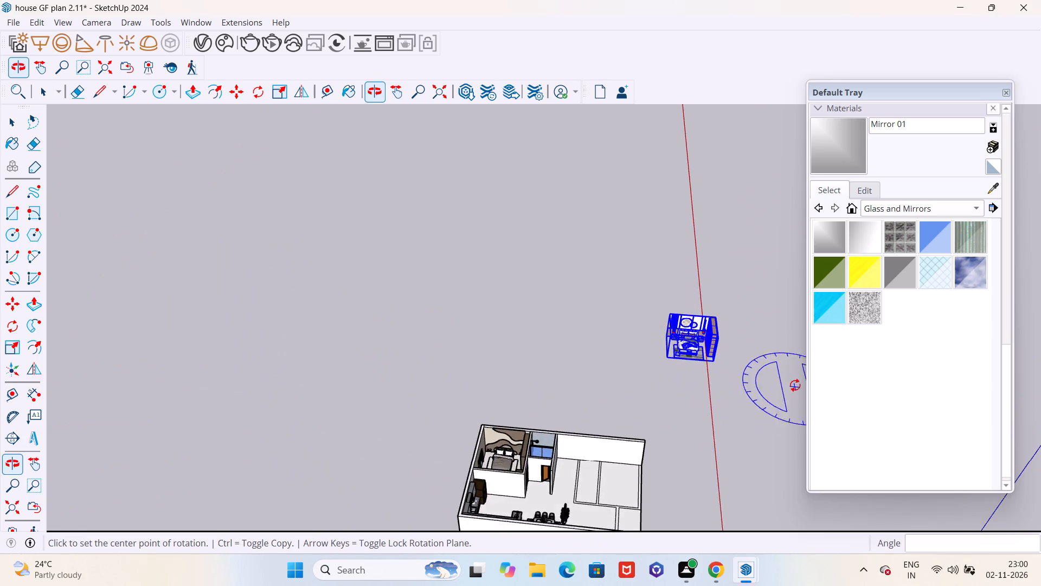
scroll(757, 374, "up", 7)
scroll(696, 360, "down", 4)
middle_click_drag(674, 383, 742, 368)
scroll(642, 365, "down", 1)
scroll(642, 365, "up", 2)
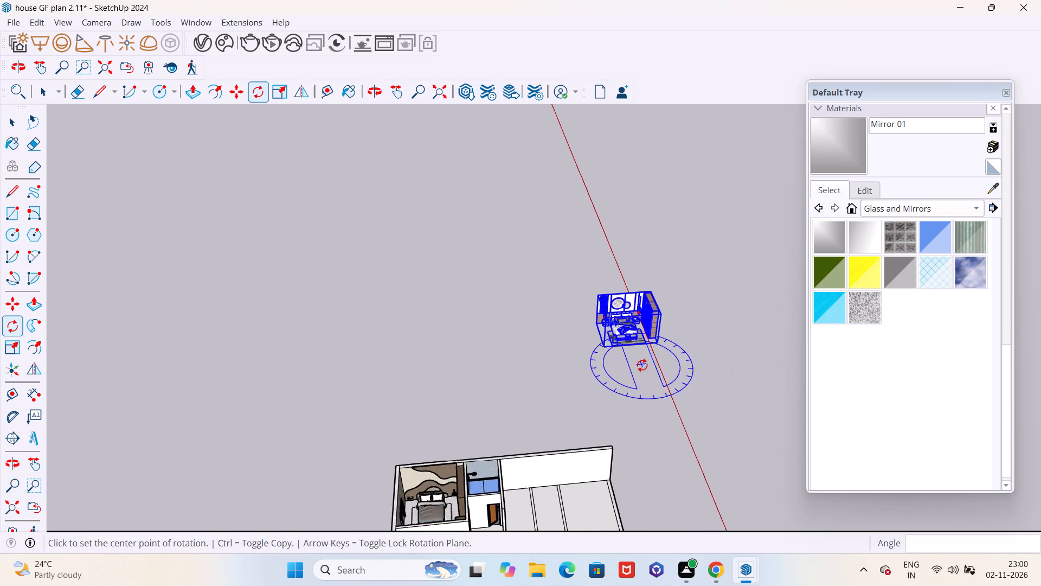
scroll(642, 365, "up", 9)
key("m")
scroll(602, 327, "up", 6)
scroll(520, 259, "up", 5)
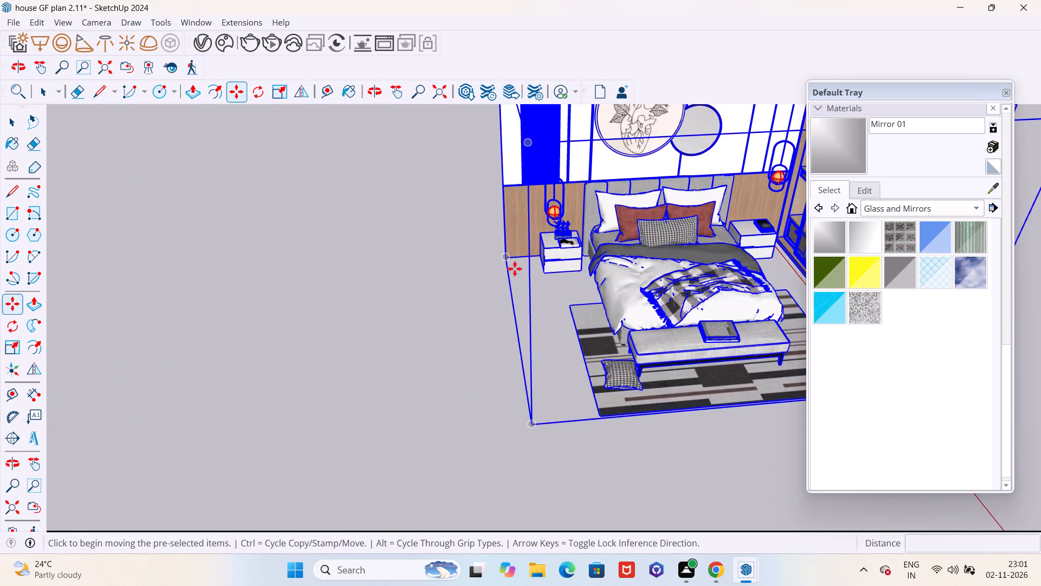
scroll(497, 305, "down", 11)
scroll(480, 332, "up", 4)
scroll(473, 347, "down", 9)
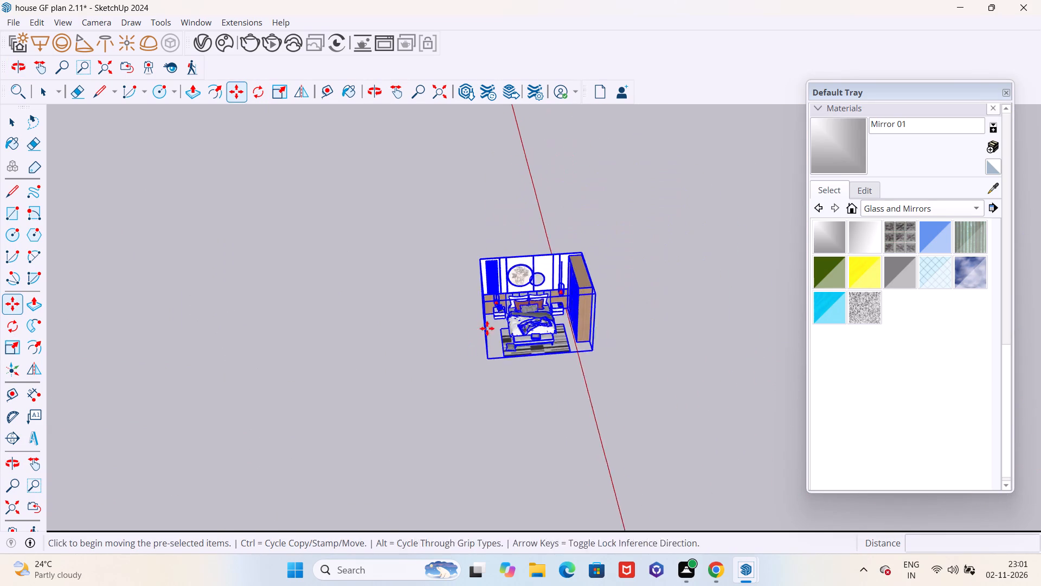
scroll(487, 328, "down", 2)
scroll(394, 345, "down", 3)
scroll(527, 346, "up", 2)
scroll(580, 345, "down", 3)
left_click(561, 368)
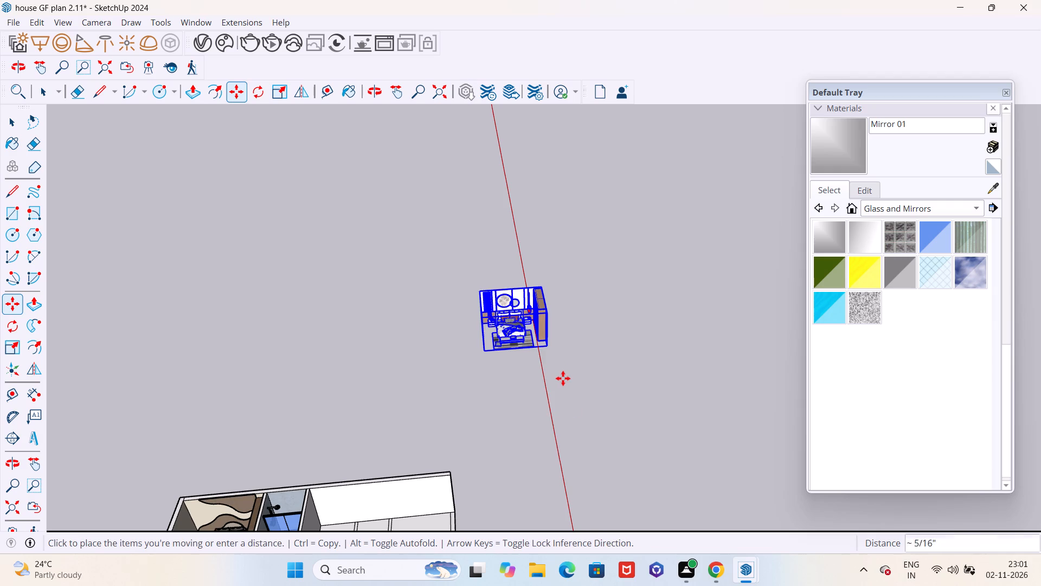
left_click(587, 501)
Move the bedroom model into the house by the headboard panel's bottom corner, placing it where the room's floor outline meets the long outer wall.
scroll(600, 290, "down", 6)
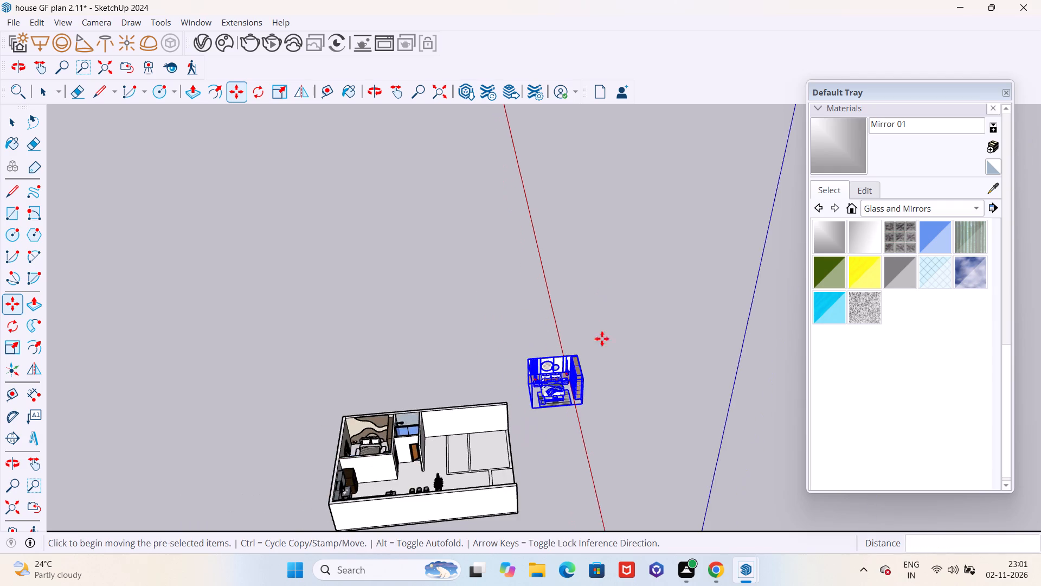
scroll(595, 498, "up", 6)
scroll(548, 398, "up", 7)
scroll(551, 373, "down", 6)
scroll(537, 397, "up", 1)
scroll(537, 397, "down", 1)
scroll(537, 397, "up", 3)
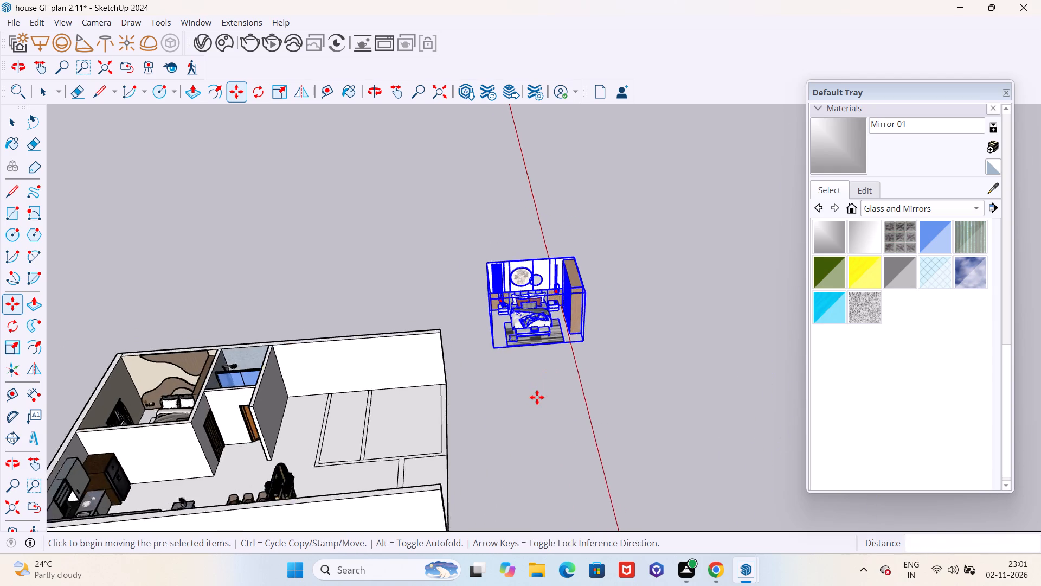
scroll(537, 397, "up", 2)
scroll(556, 375, "down", 6)
scroll(544, 380, "up", 6)
scroll(490, 335, "up", 5)
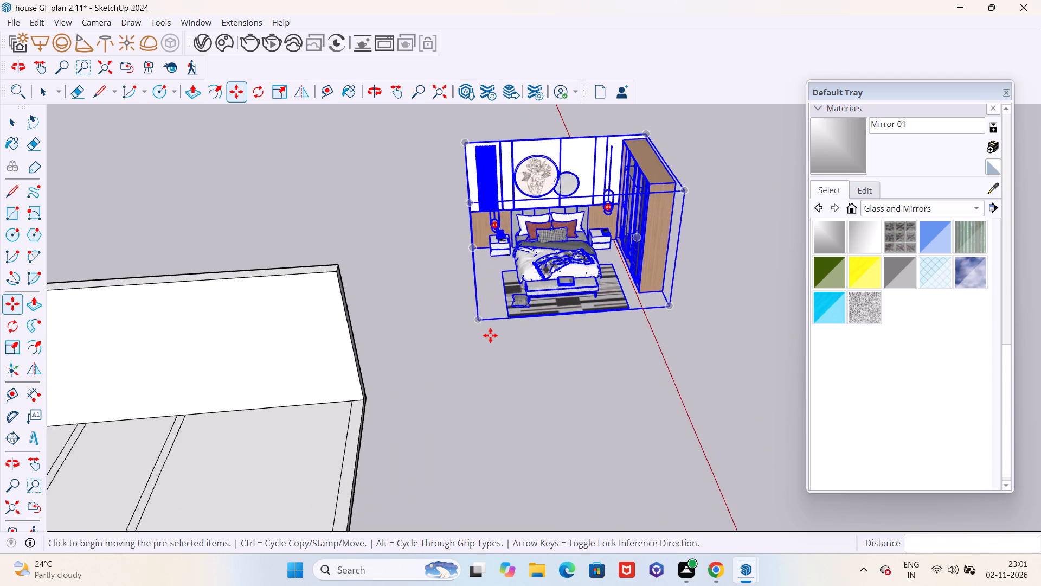
scroll(511, 356, "down", 7)
scroll(519, 323, "up", 6)
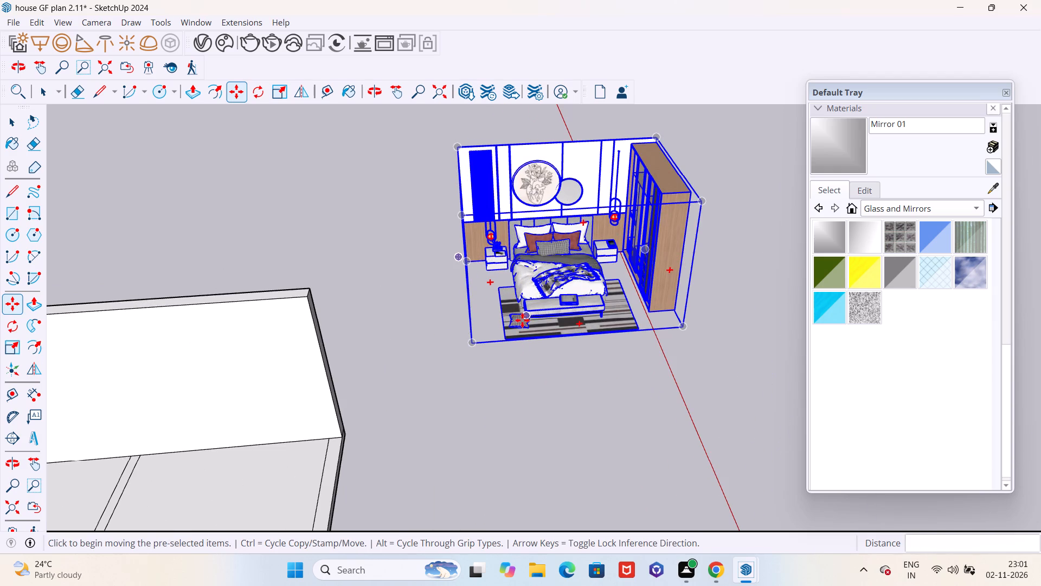
scroll(492, 291, "down", 4)
scroll(486, 267, "up", 18)
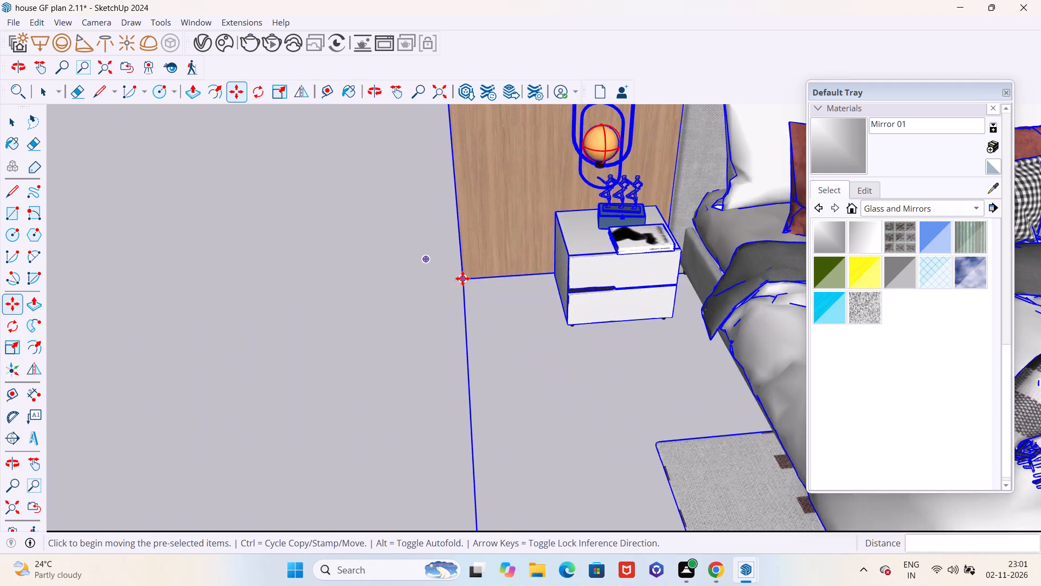
left_click(461, 281)
scroll(522, 283, "down", 20)
scroll(522, 283, "down", 4)
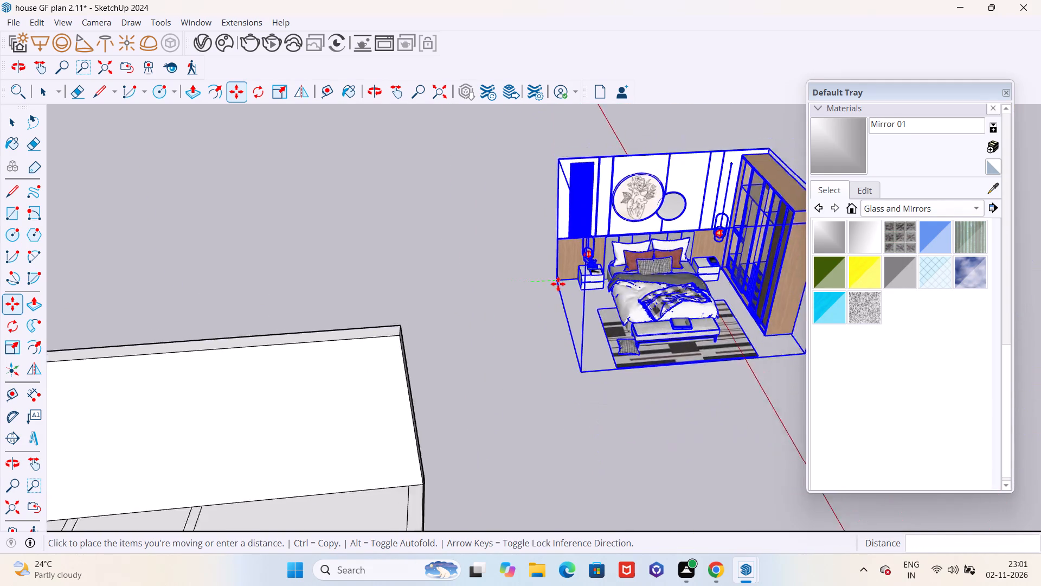
scroll(558, 284, "down", 10)
scroll(442, 371, "up", 15)
scroll(455, 346, "down", 2)
scroll(455, 345, "up", 2)
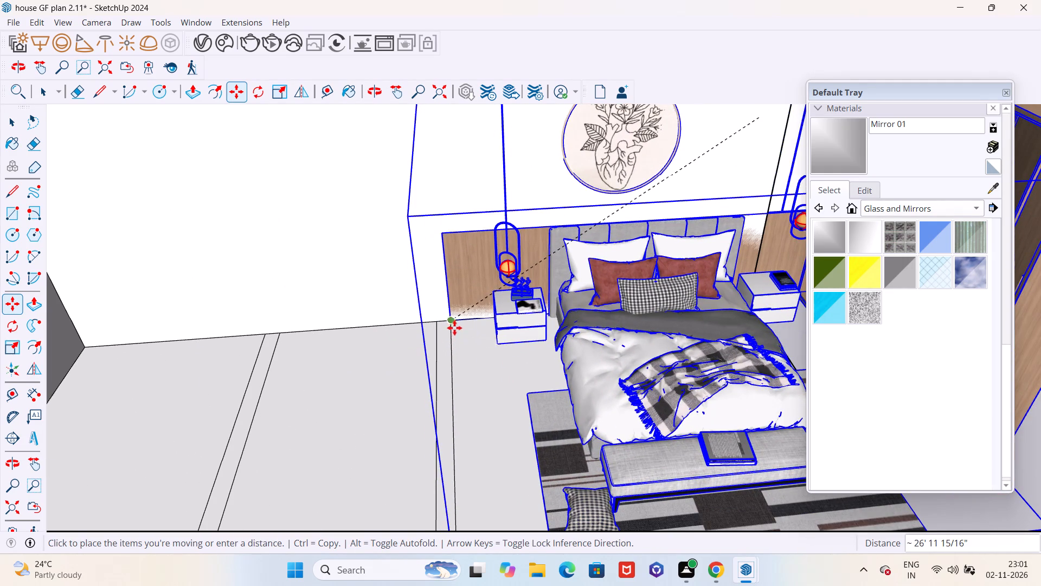
left_click(455, 340)
Shift the bedroom model by its bottom back corner so the headboard panel sits flush against the long outer wall.
scroll(454, 348, "down", 7)
middle_click_drag(438, 356, 503, 370)
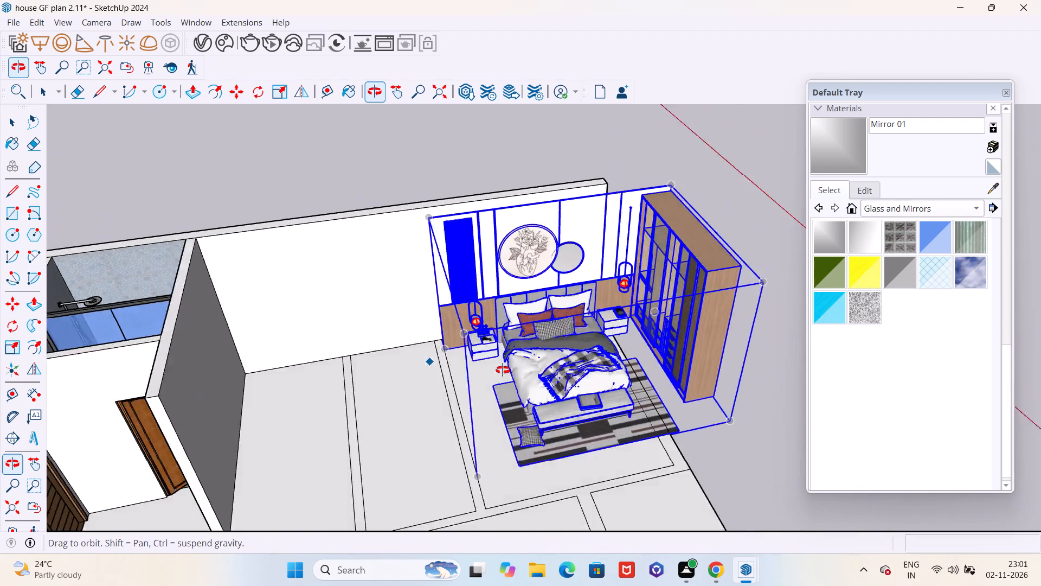
middle_click_drag(503, 370, 861, 367)
scroll(486, 499, "up", 12)
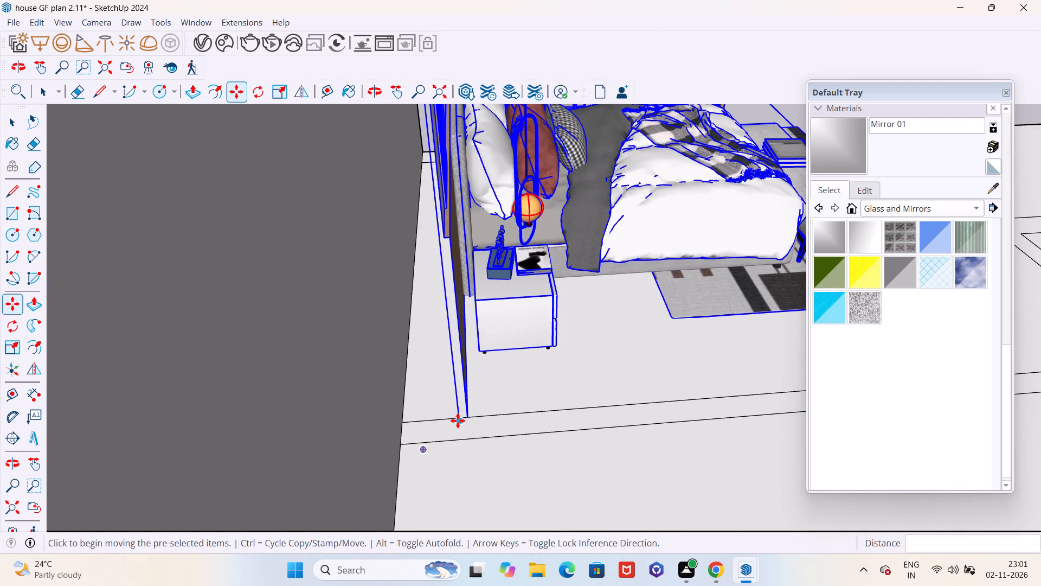
left_click(458, 421)
left_click(404, 425)
Scale the bedroom model's width along the green axis to about 0.75 so the wardrobe side fits within the house footprint.
scroll(433, 452, "down", 8)
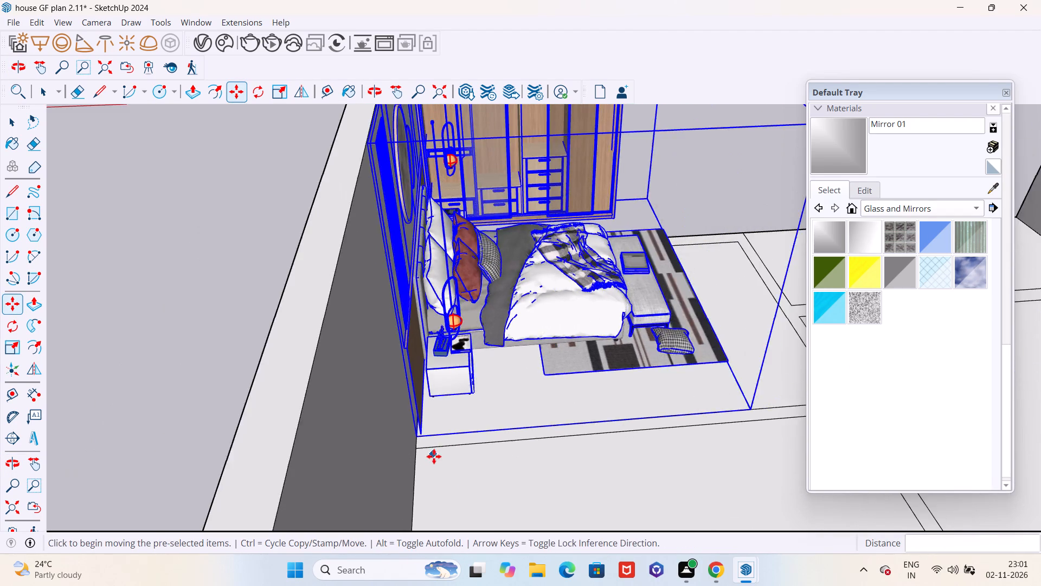
scroll(434, 456, "down", 4)
middle_click_drag(454, 466, 233, 472)
scroll(240, 466, "down", 6)
middle_click_drag(475, 470, 273, 443)
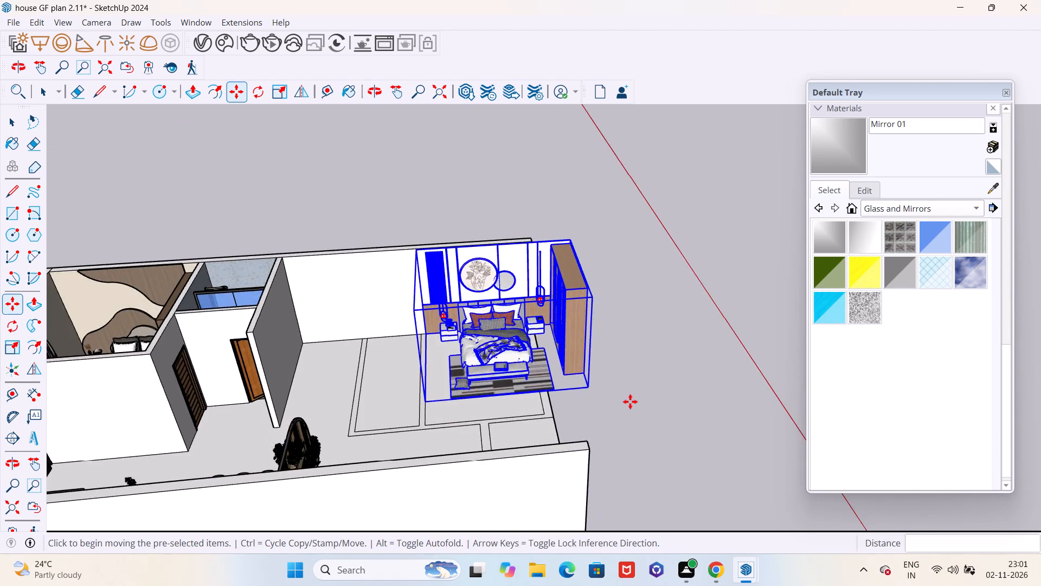
scroll(631, 400, "up", 6)
key("s")
scroll(600, 326, "up", 4)
middle_click_drag(526, 319, 429, 325)
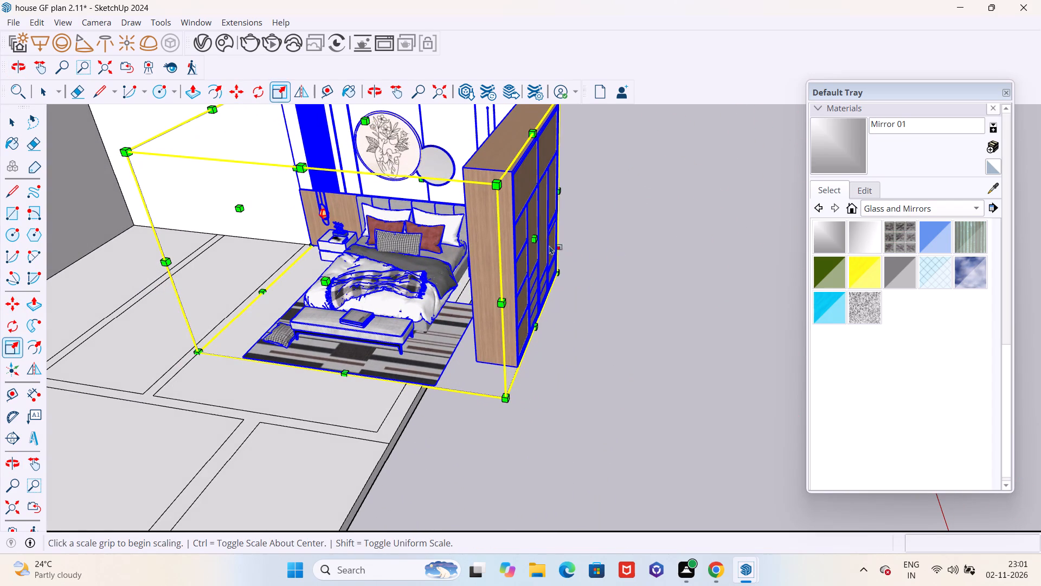
left_click_drag(539, 240, 453, 237)
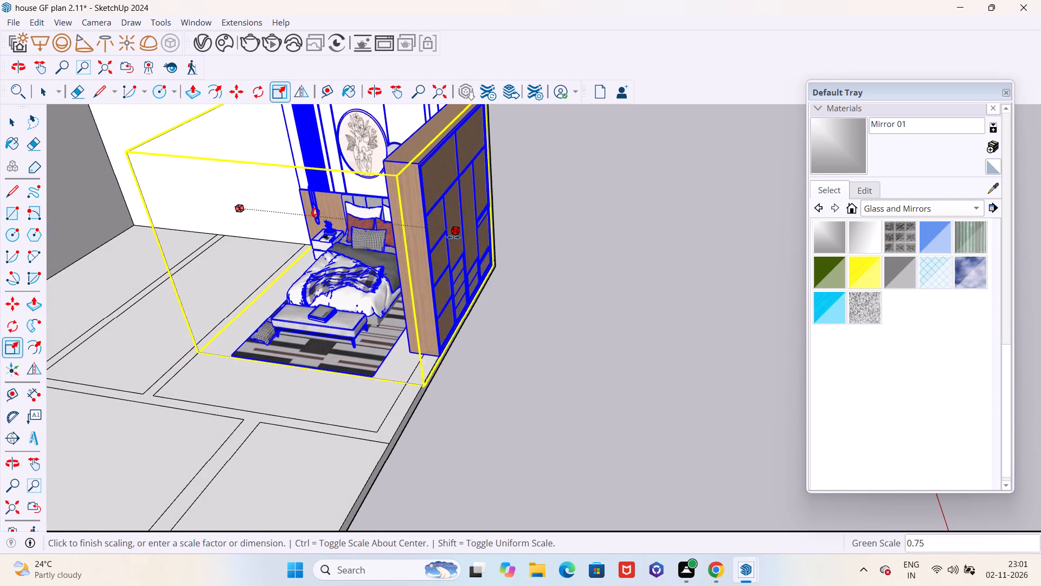
left_click_drag(453, 237, 451, 237)
Narrow the bedroom model slightly further from the wardrobe side to match the room's floor outline.
scroll(557, 305, "down", 5)
middle_click_drag(551, 318, 859, 313)
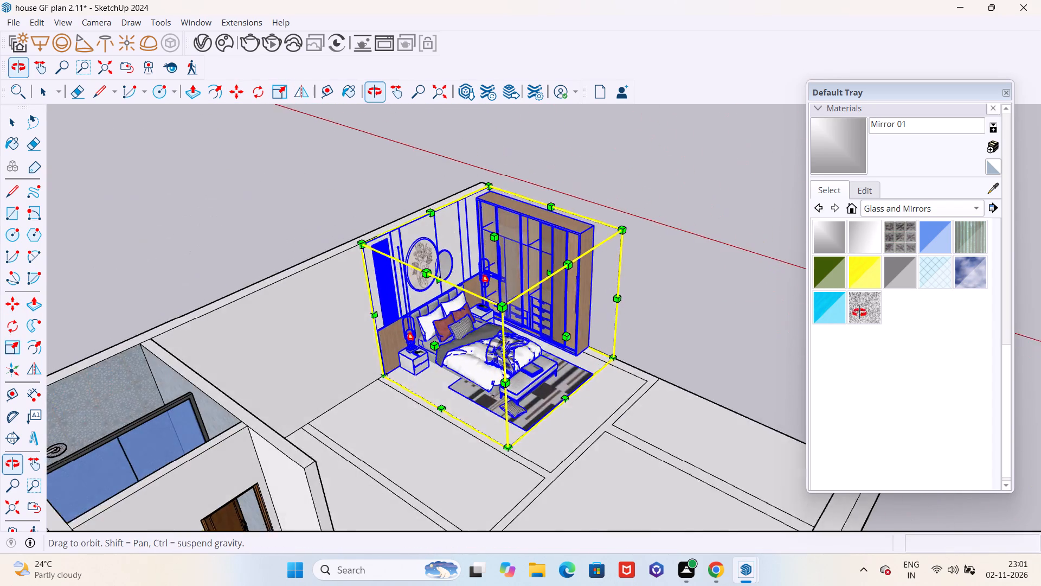
middle_click_drag(859, 313, 566, 348)
scroll(499, 296, "up", 5)
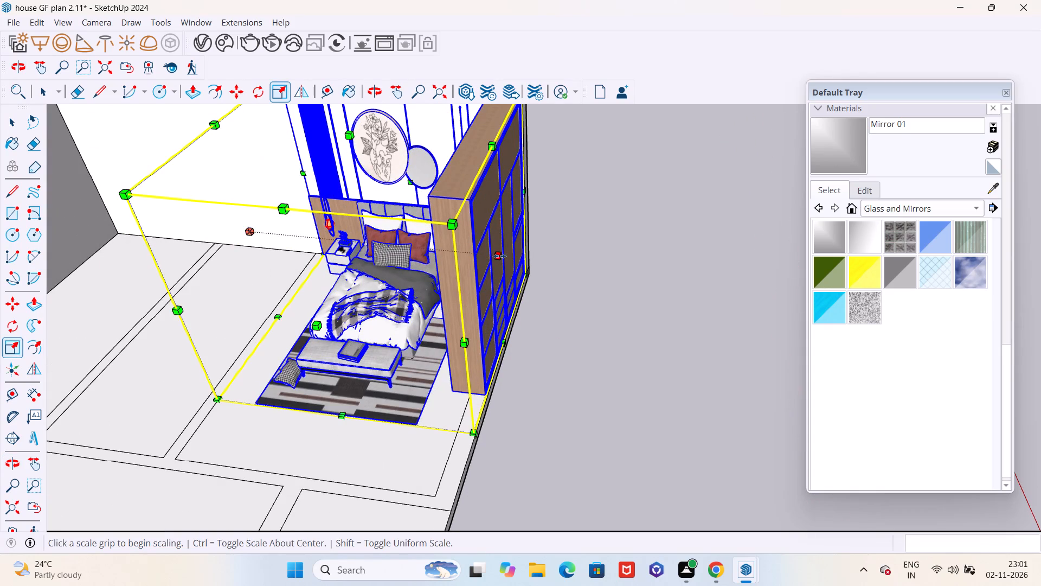
left_click_drag(499, 256, 458, 428)
Stretch the bedroom model's depth along the red axis to about 1.10, away from the headboard wall, and deselect it.
scroll(601, 419, "down", 5)
middle_click_drag(627, 421, 770, 351)
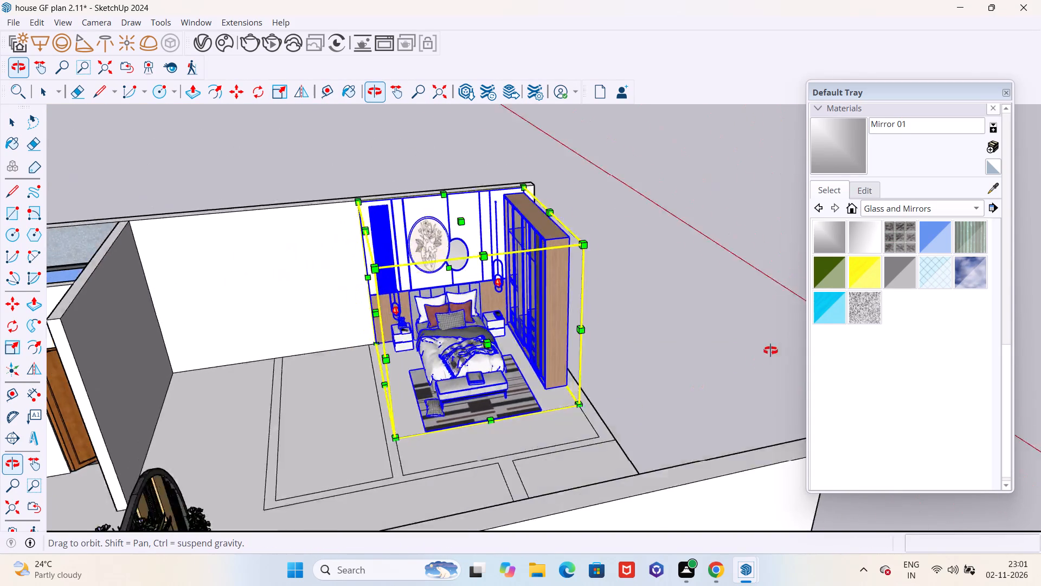
middle_click_drag(770, 351, 704, 390)
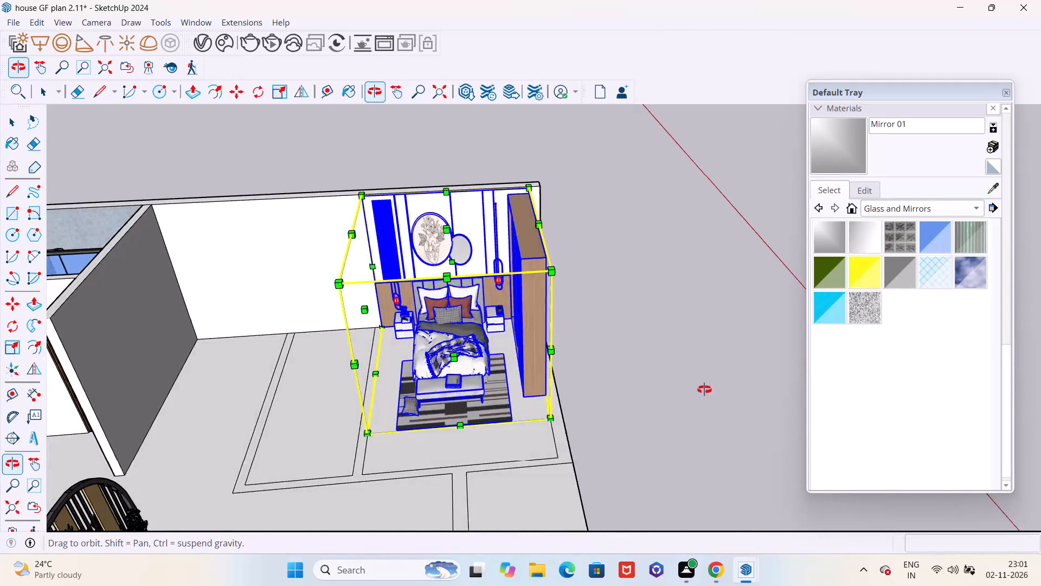
middle_click_drag(704, 390, 740, 387)
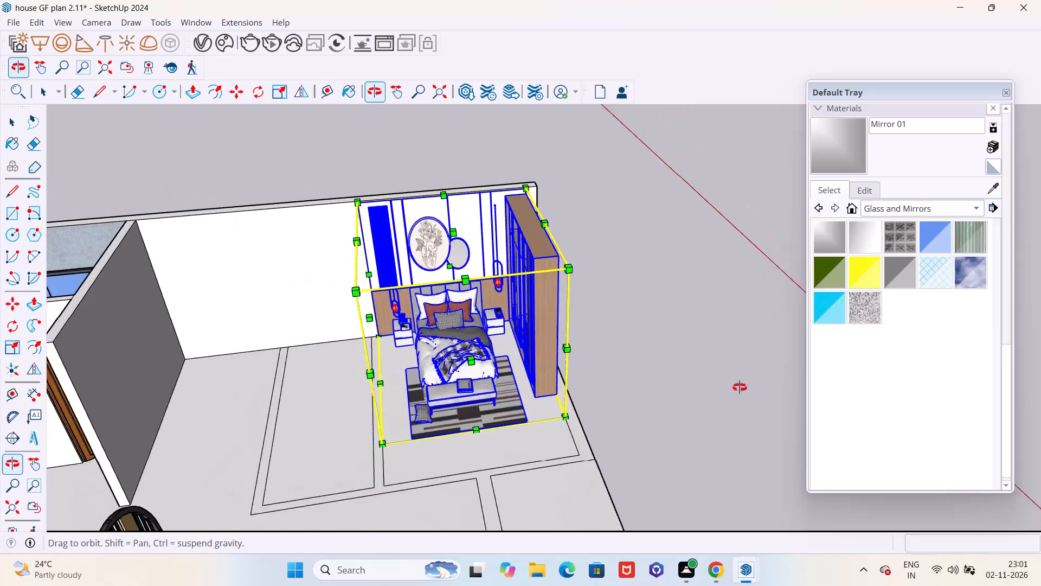
middle_click_drag(740, 387, 840, 402)
scroll(548, 384, "down", 4)
middle_click_drag(538, 395, 759, 408)
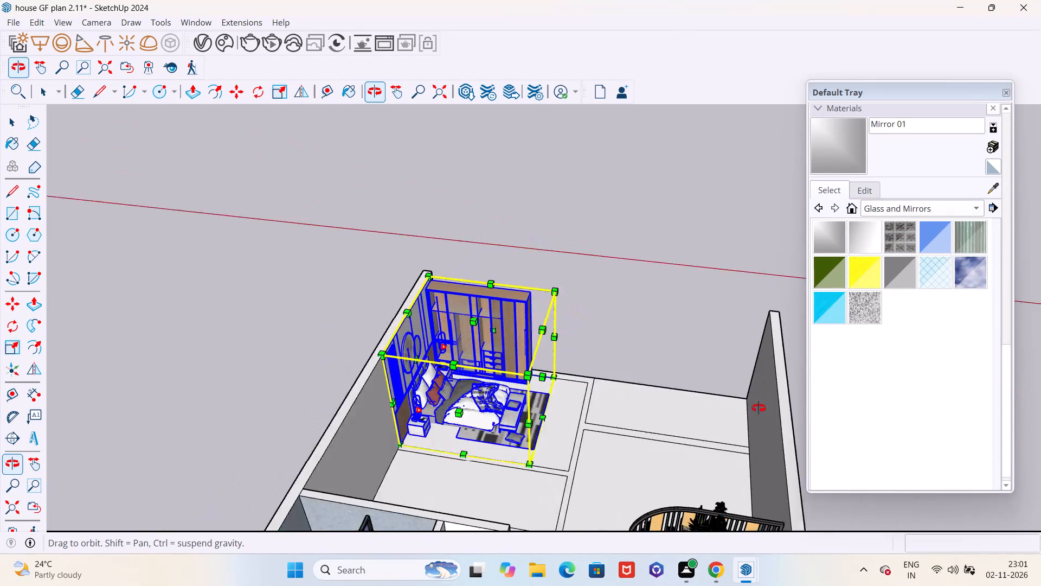
middle_click_drag(759, 408, 571, 431)
scroll(552, 385, "up", 5)
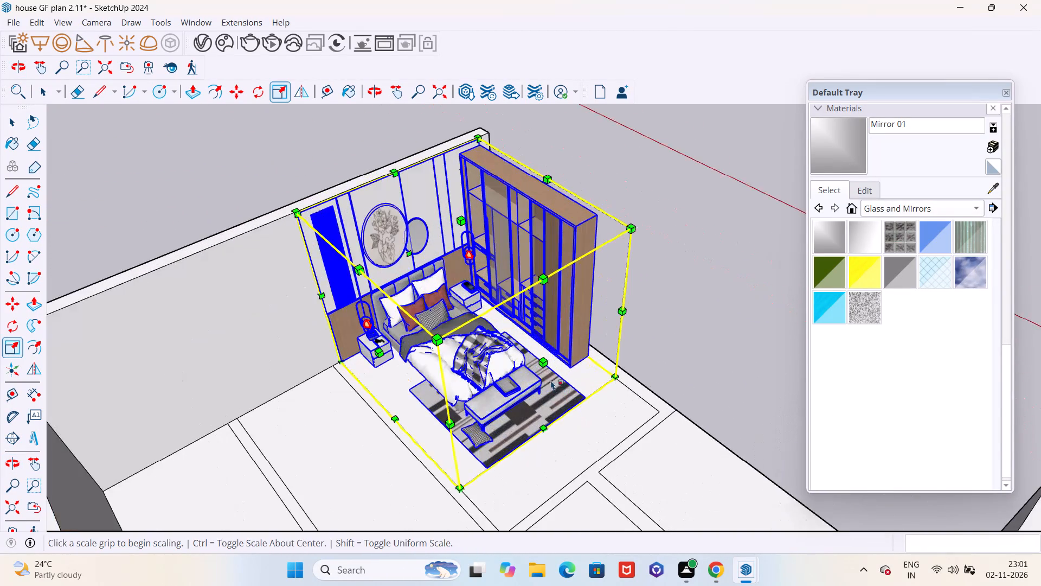
left_click_drag(546, 364, 560, 374)
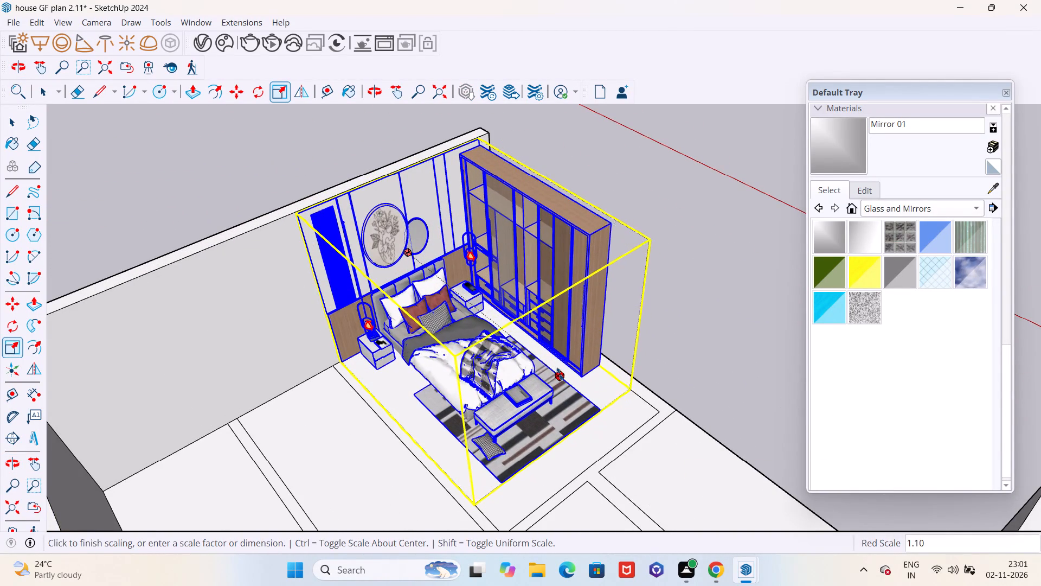
left_click_drag(560, 374, 557, 371)
scroll(566, 394, "down", 4)
middle_click_drag(579, 401, 450, 393)
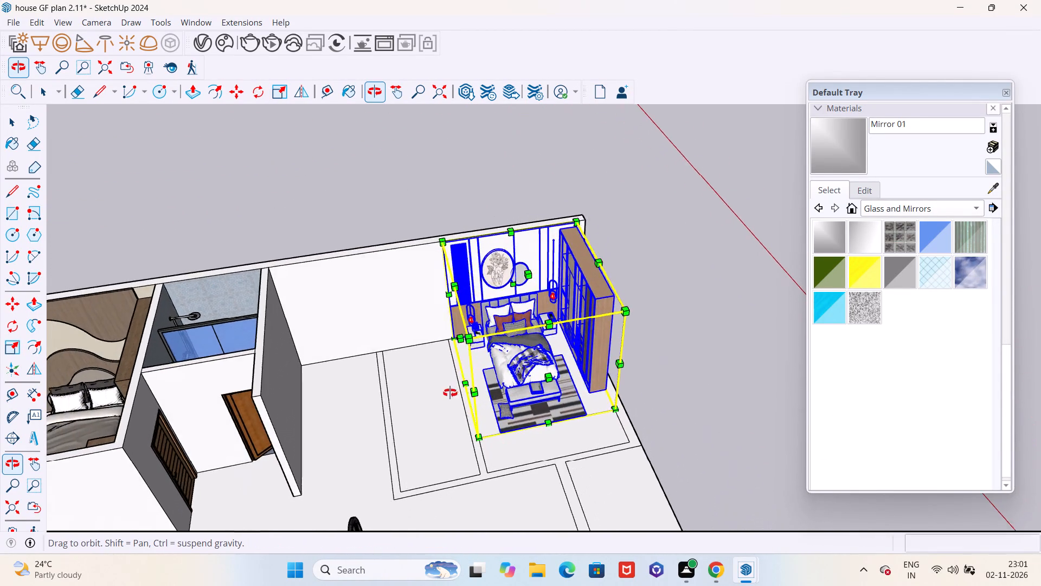
middle_click_drag(450, 393, 449, 393)
scroll(477, 393, "up", 5)
scroll(474, 394, "down", 5)
key("space")
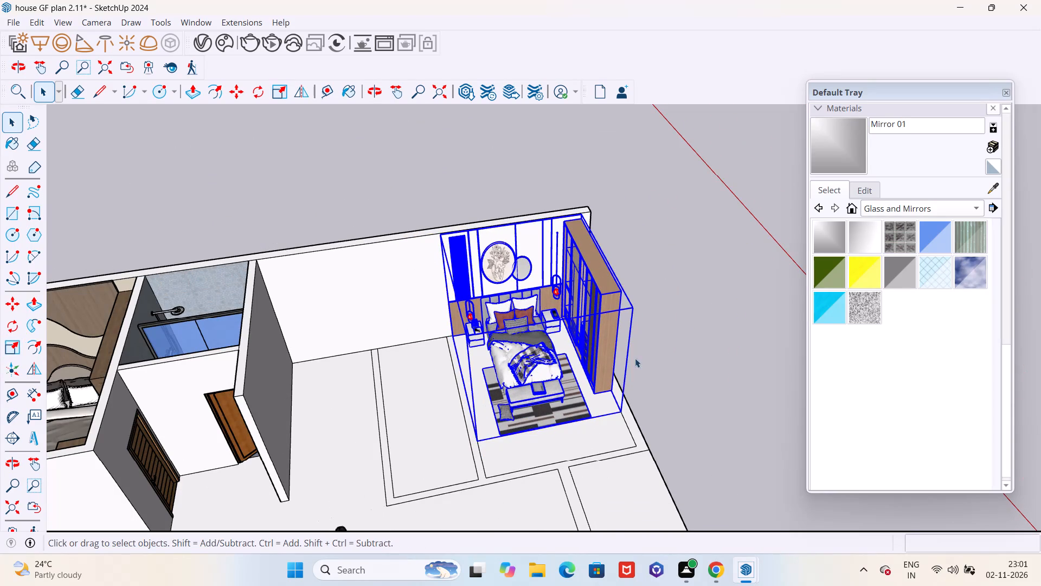
left_click(695, 345)
Examine how the placed bedroom furniture fits in the room, from eye level and from above.
scroll(576, 301, "up", 7)
scroll(545, 280, "down", 1)
scroll(545, 280, "up", 4)
scroll(545, 319, "down", 5)
middle_click_drag(531, 326, 728, 167)
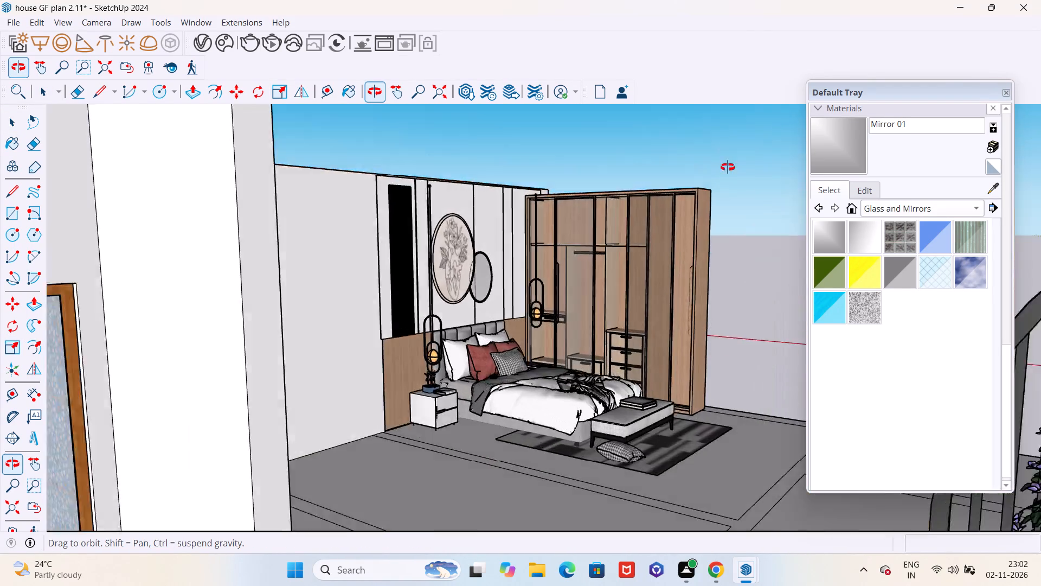
middle_click_drag(728, 167, 446, 345)
scroll(418, 332, "down", 4)
middle_click_drag(500, 348, 478, 349)
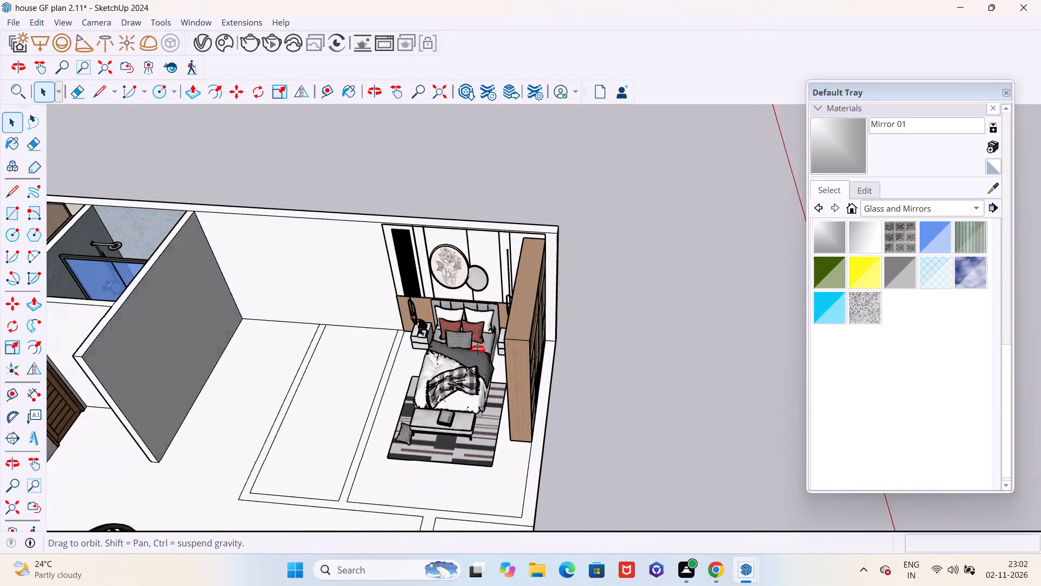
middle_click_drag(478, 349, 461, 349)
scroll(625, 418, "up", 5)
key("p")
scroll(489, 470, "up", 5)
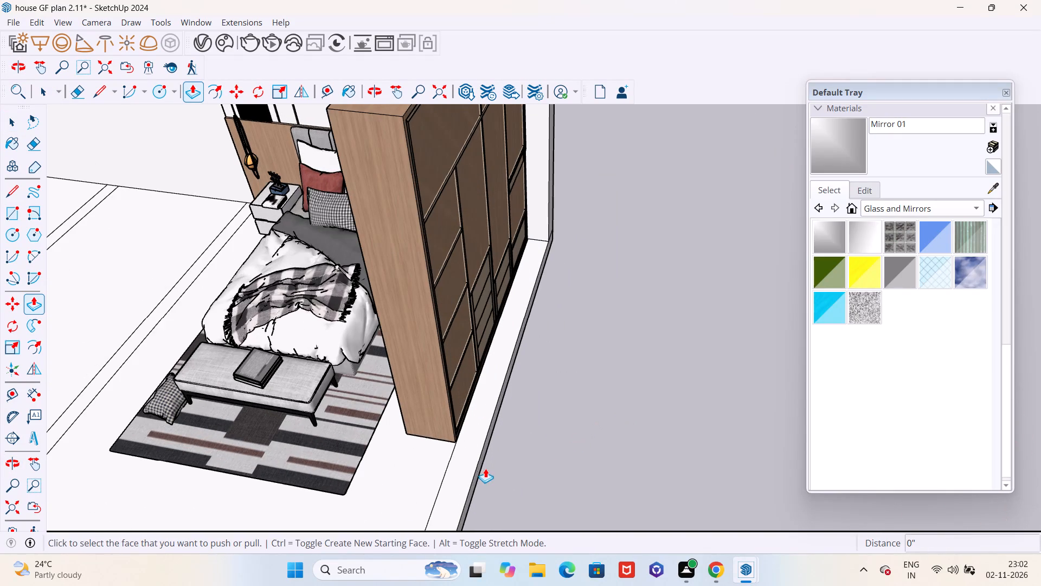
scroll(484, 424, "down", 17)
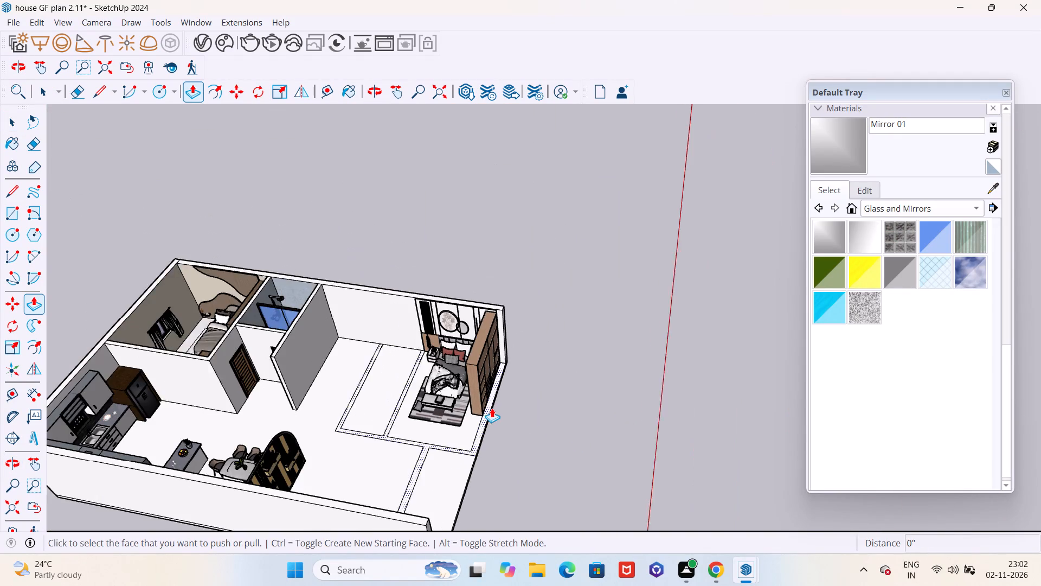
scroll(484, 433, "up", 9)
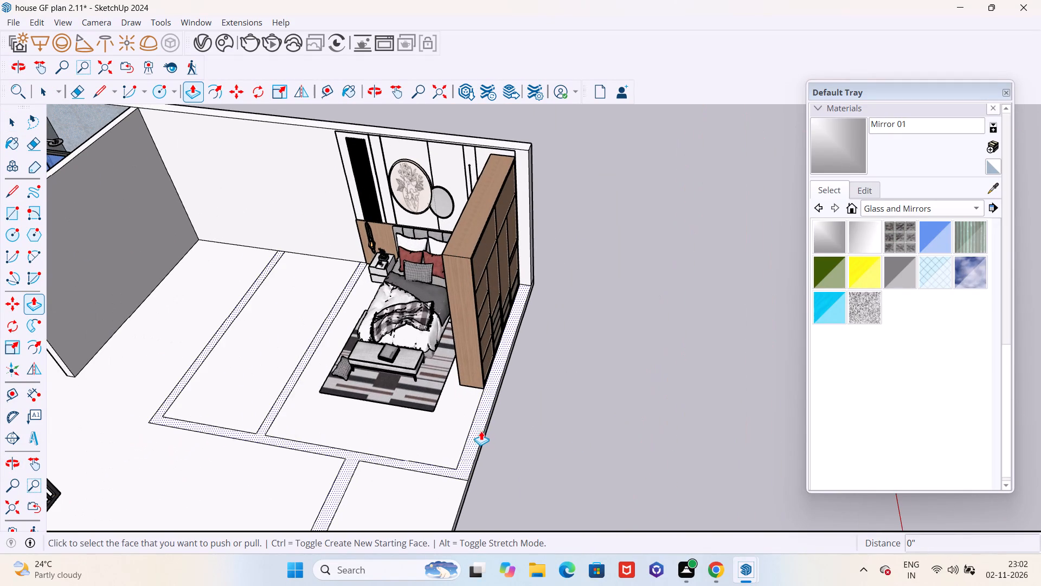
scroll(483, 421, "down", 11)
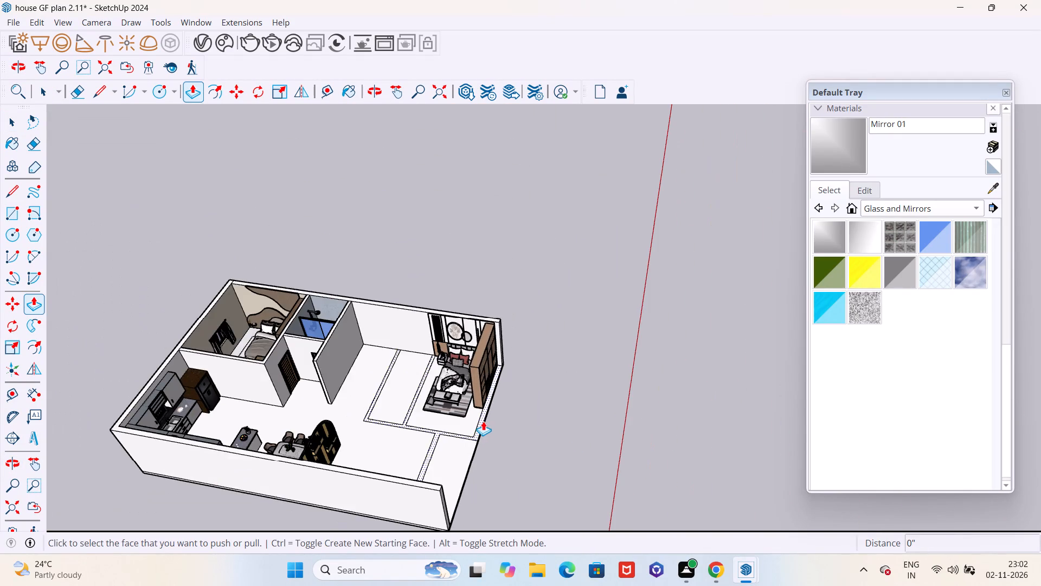
Draw two short lines across the floor plan's wall-strip junctions to separate the corner bedroom's wall outline from the adjoining strips.
middle_click_drag(483, 421, 387, 457)
scroll(452, 418, "up", 6)
scroll(451, 416, "down", 3)
scroll(417, 383, "up", 4)
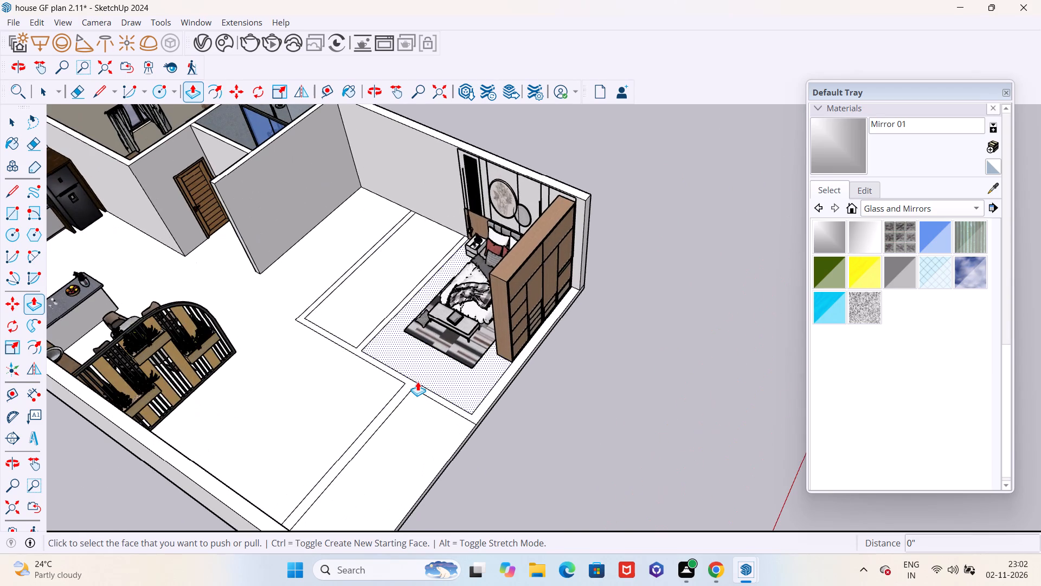
key("l")
scroll(425, 375, "up", 6)
left_click(406, 400)
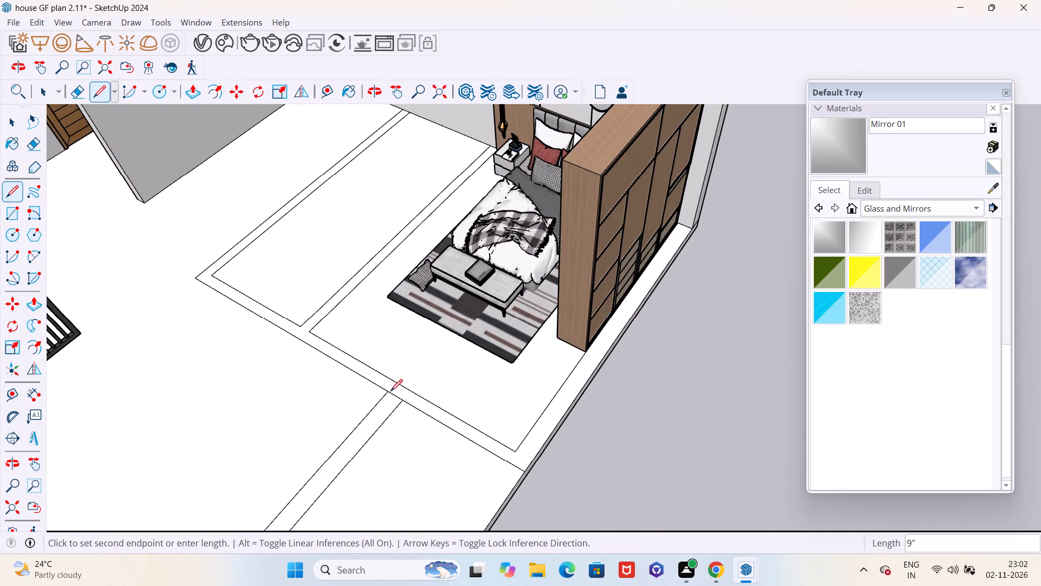
left_click(390, 391)
scroll(505, 442, "down", 5)
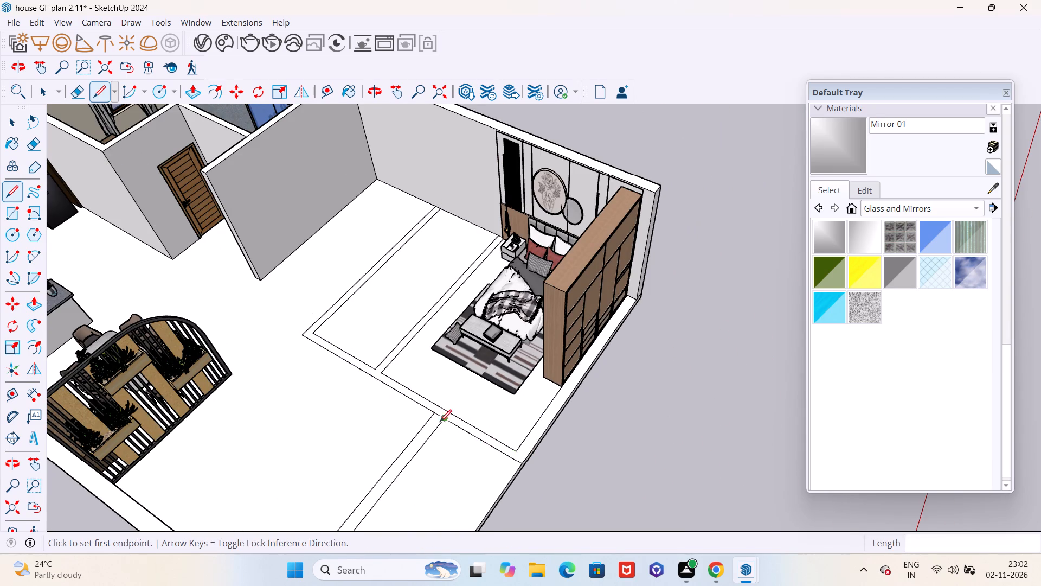
middle_click_drag(440, 421, 522, 423)
scroll(419, 419, "up", 5)
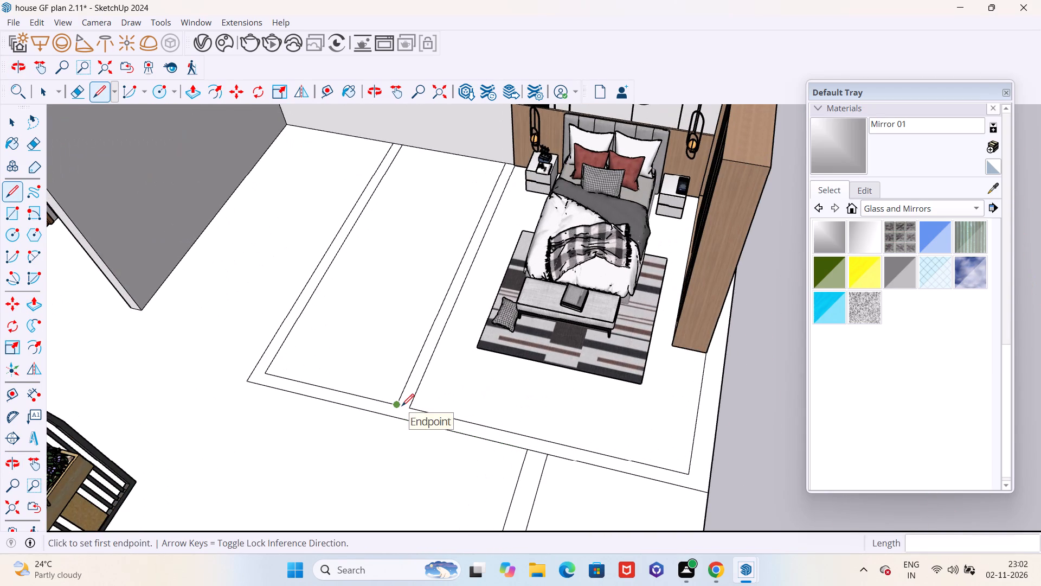
left_click(402, 406)
left_click(395, 417)
scroll(395, 418, "down", 4)
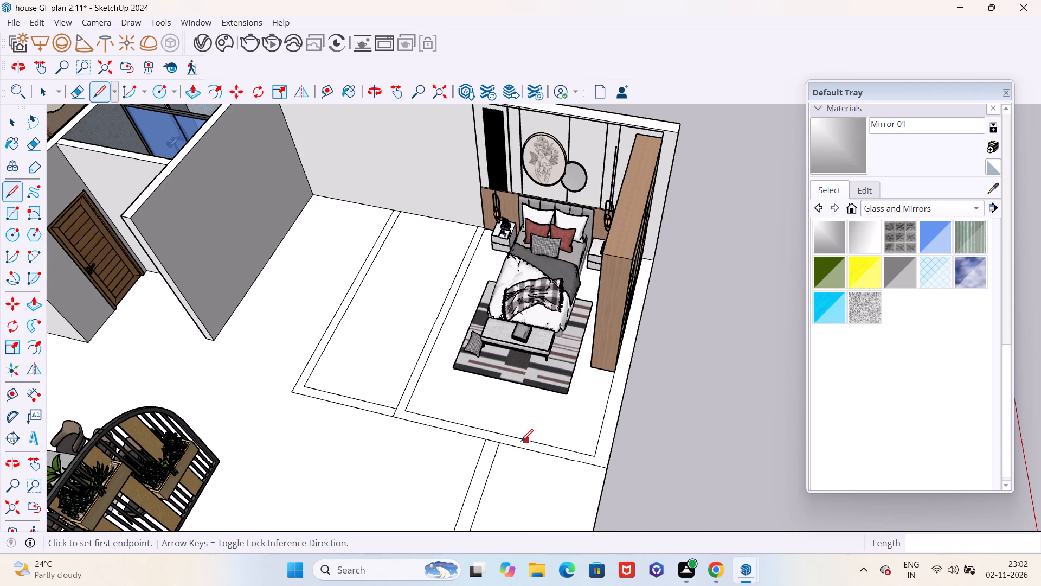
Push/Pull the corner bedroom's wall outline up 10' to the height of the existing house walls.
middle_click_drag(504, 444, 459, 453)
key("p")
scroll(568, 439, "up", 5)
left_click(577, 457)
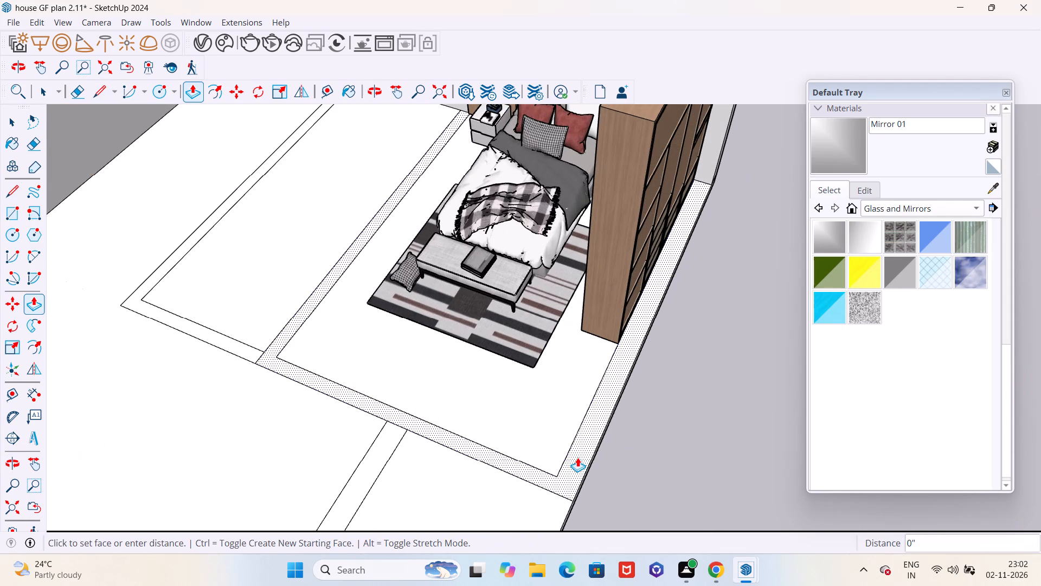
scroll(577, 457, "down", 6)
scroll(587, 407, "down", 3)
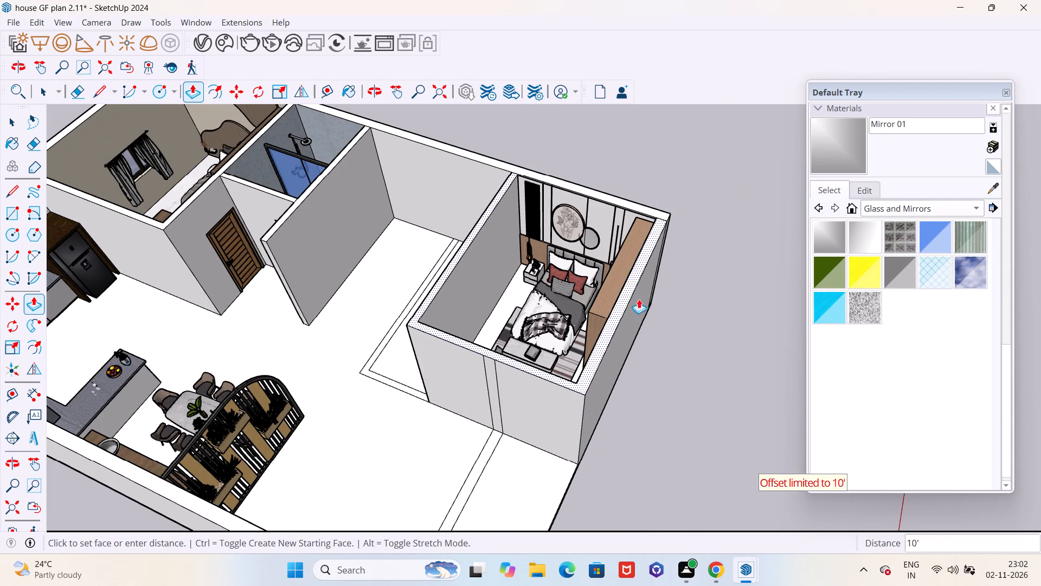
scroll(595, 199, "up", 13)
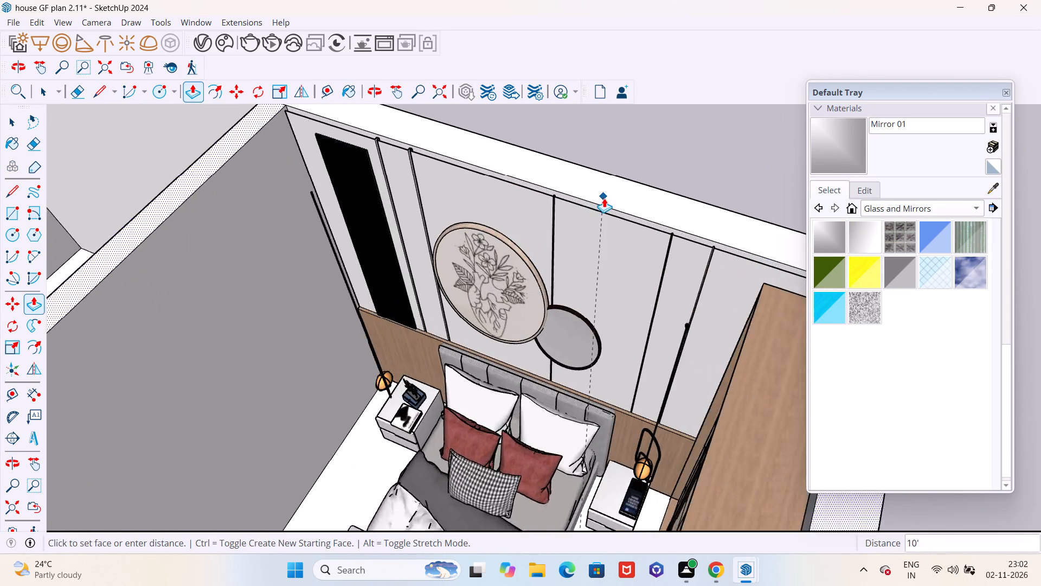
scroll(604, 198, "up", 6)
left_click(607, 210)
Erase the two vertical lines on the outer face of the new bedroom's front wall.
scroll(607, 210, "down", 12)
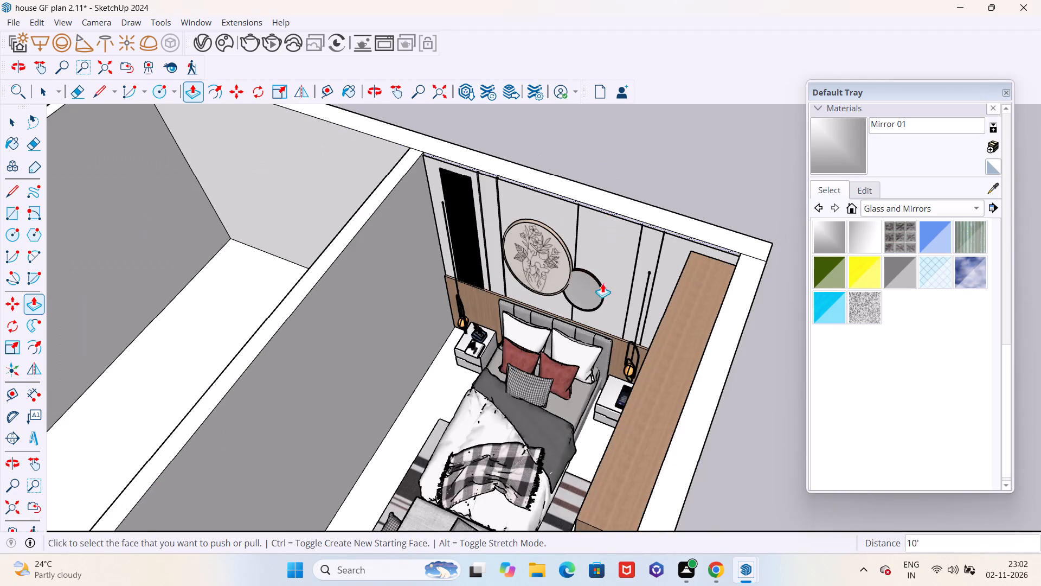
middle_click_drag(596, 303, 763, 242)
scroll(577, 279, "down", 4)
middle_click_drag(619, 299, 548, 352)
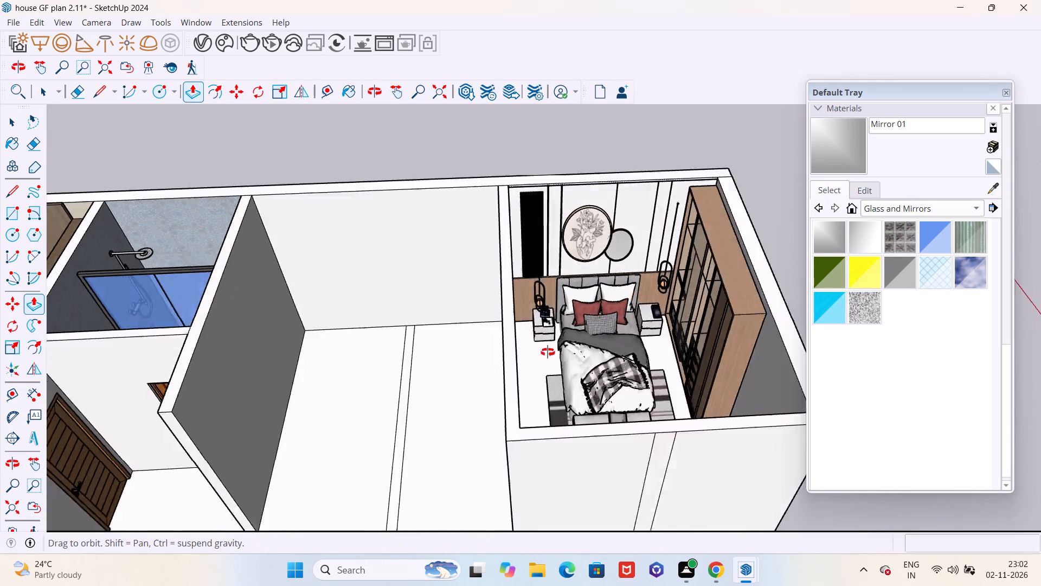
middle_click_drag(548, 352, 303, 373)
scroll(518, 333, "down", 5)
middle_click_drag(555, 363, 459, 361)
key("space")
middle_click_drag(434, 388, 528, 341)
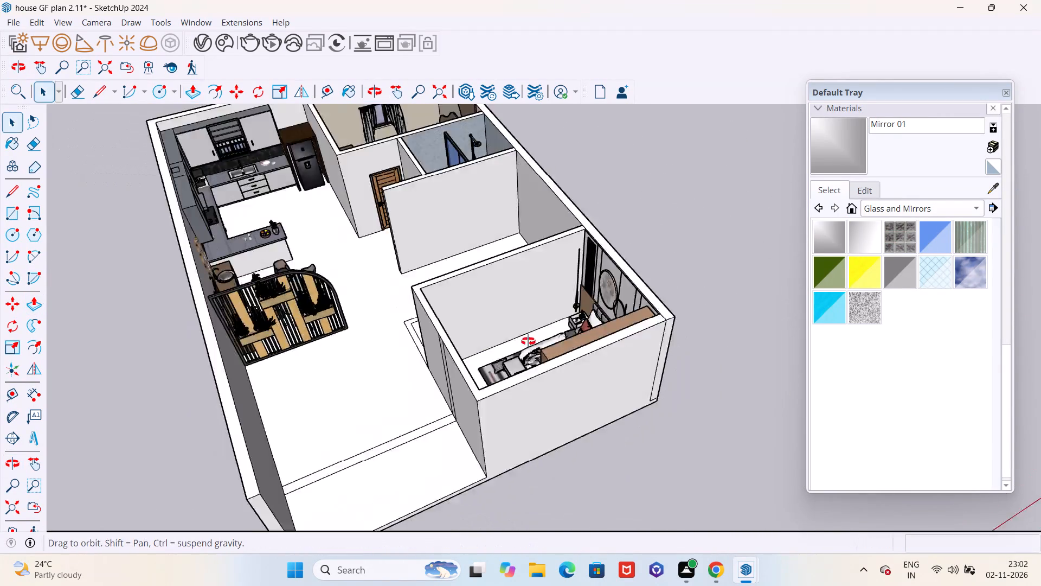
middle_click_drag(528, 341, 672, 307)
scroll(659, 332, "up", 5)
key("e")
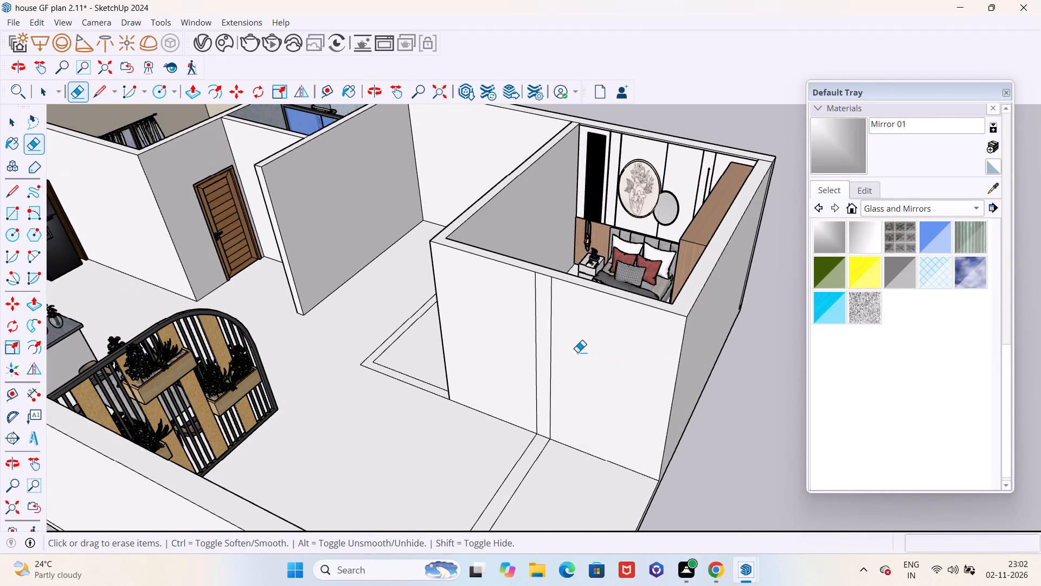
left_click_drag(569, 348, 525, 347)
Examine the newly walled bedroom and its furniture within the whole house layout from above.
scroll(549, 375, "down", 4)
middle_click_drag(567, 396, 359, 482)
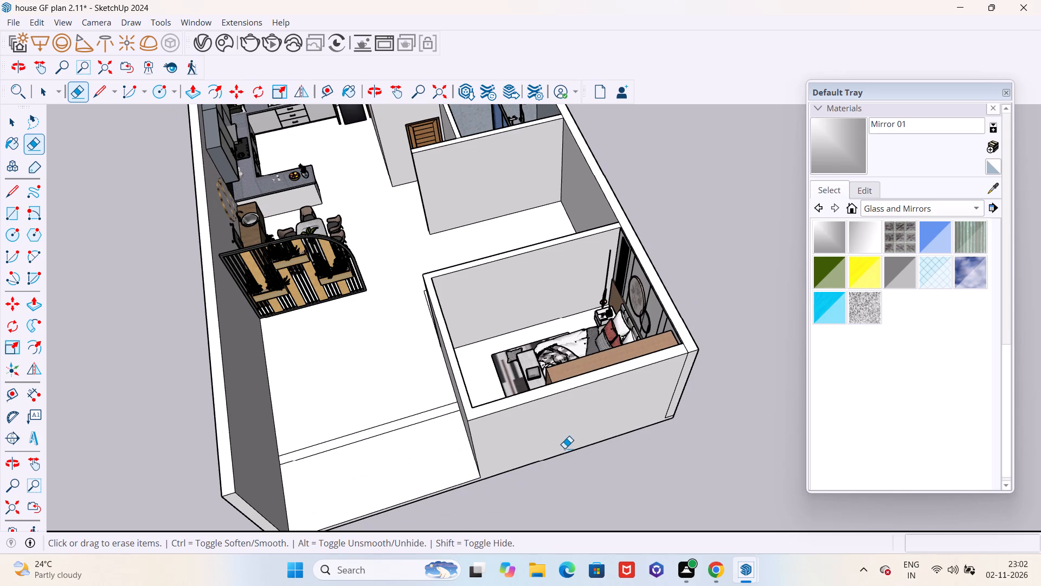
middle_click_drag(577, 388, 464, 426)
scroll(452, 343, "up", 4)
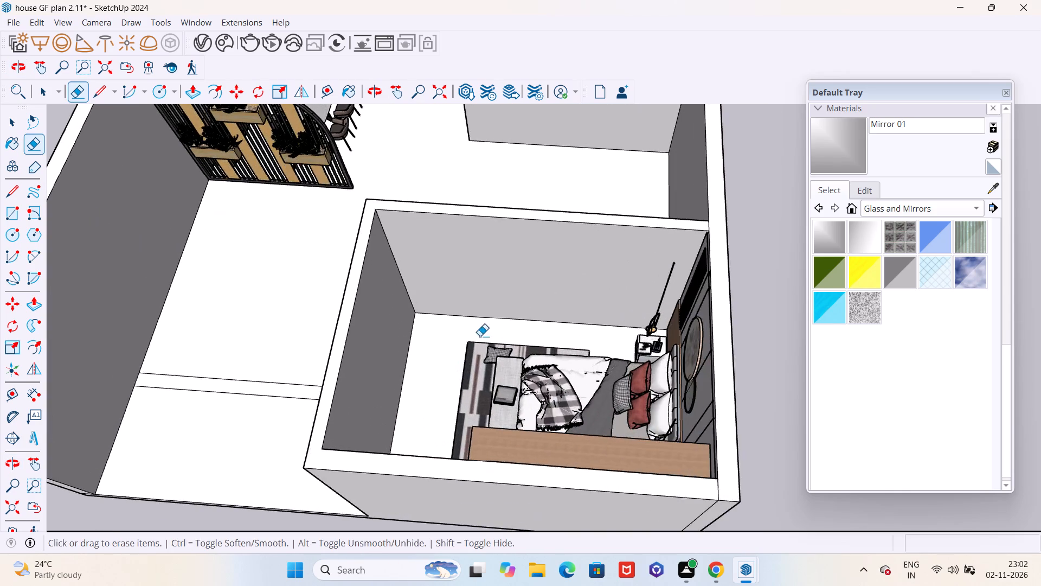
scroll(513, 348, "down", 6)
middle_click_drag(480, 354, 427, 419)
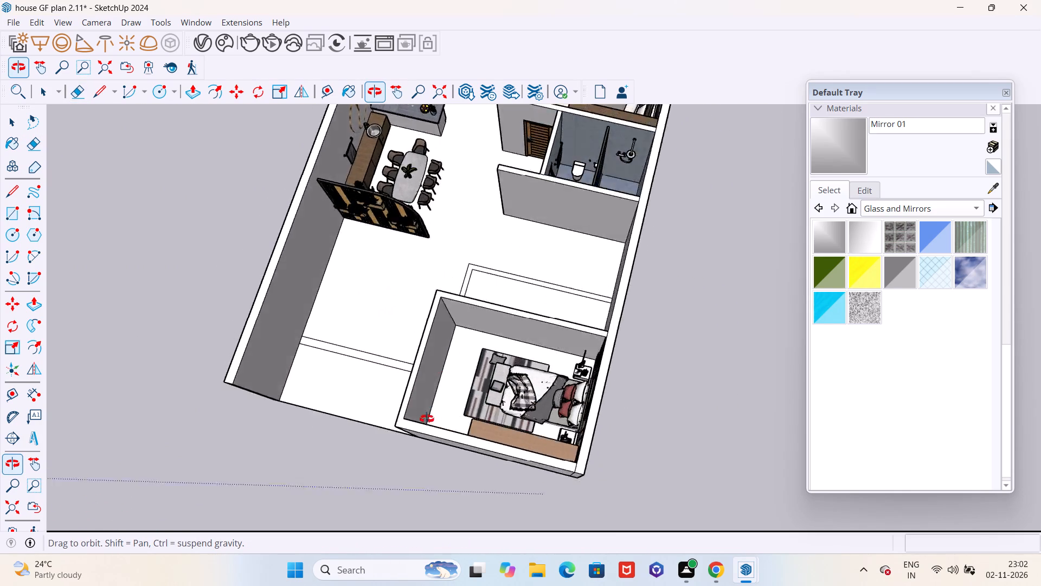
middle_click_drag(427, 419, 332, 467)
scroll(488, 440, "down", 6)
scroll(382, 466, "down", 1)
middle_click_drag(383, 467, 1040, 377)
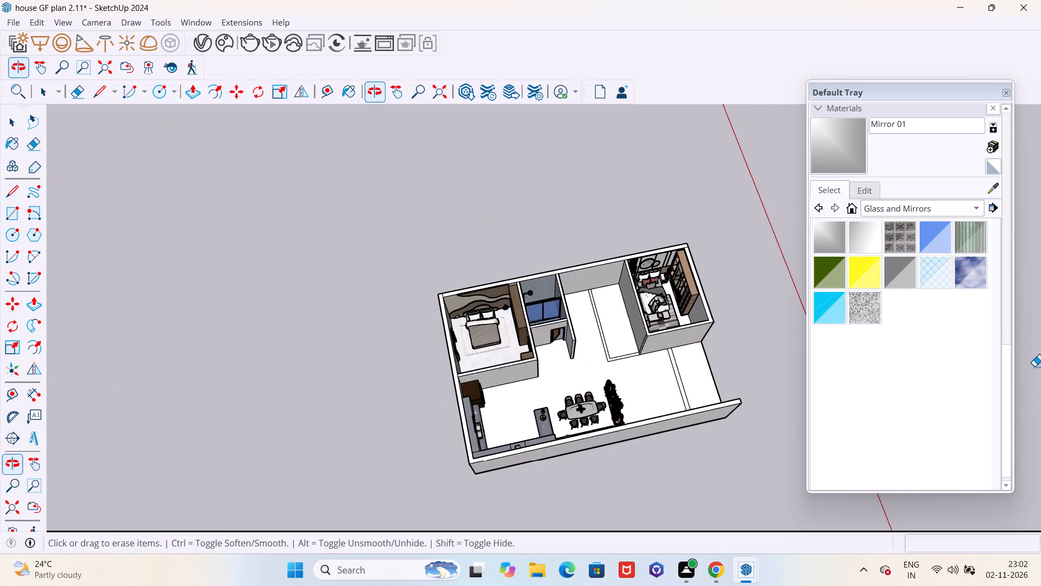
Place horizontal guides on the bedroom's exterior wall beside the wardrobe, one 3' above the floor and another 3' above it.
scroll(741, 347, "up", 6)
middle_click_drag(574, 359, 910, 301)
scroll(556, 221, "up", 6)
scroll(583, 289, "up", 3)
middle_click_drag(569, 309, 577, 295)
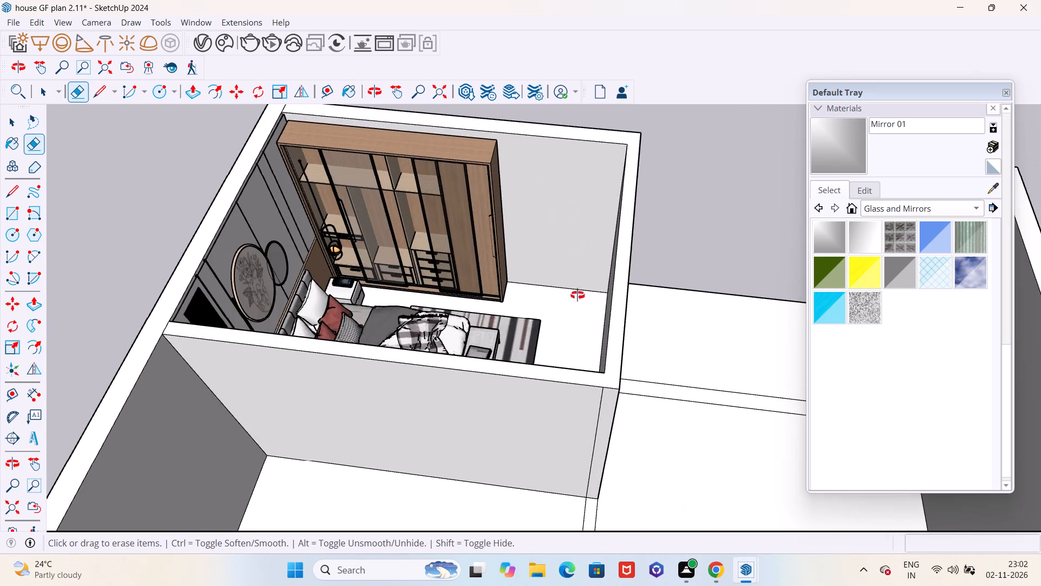
middle_click_drag(577, 295, 588, 276)
key("t")
scroll(576, 269, "up", 5)
left_click(567, 320)
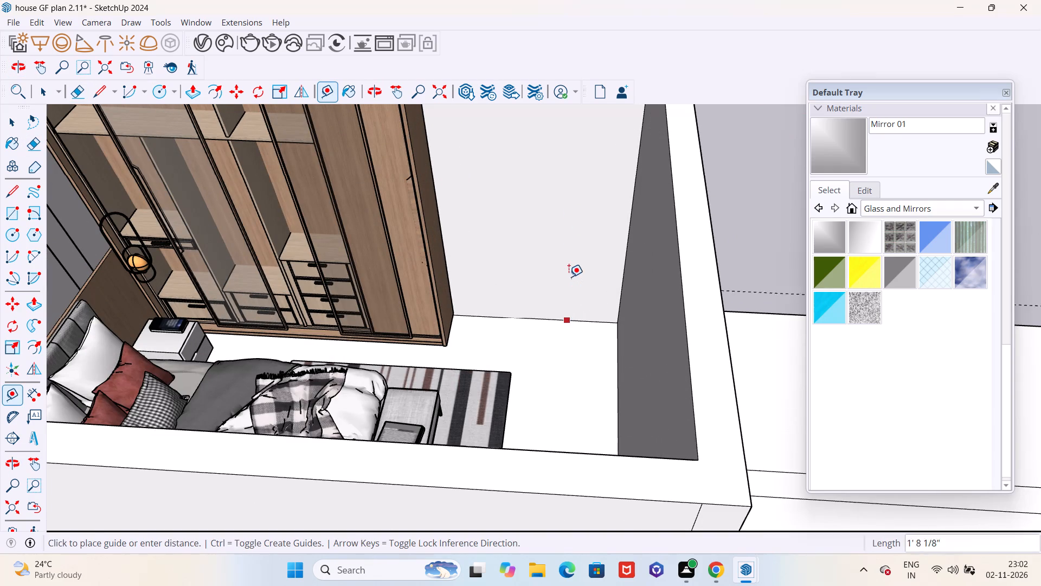
type("3'")
key("Return")
left_click(581, 255)
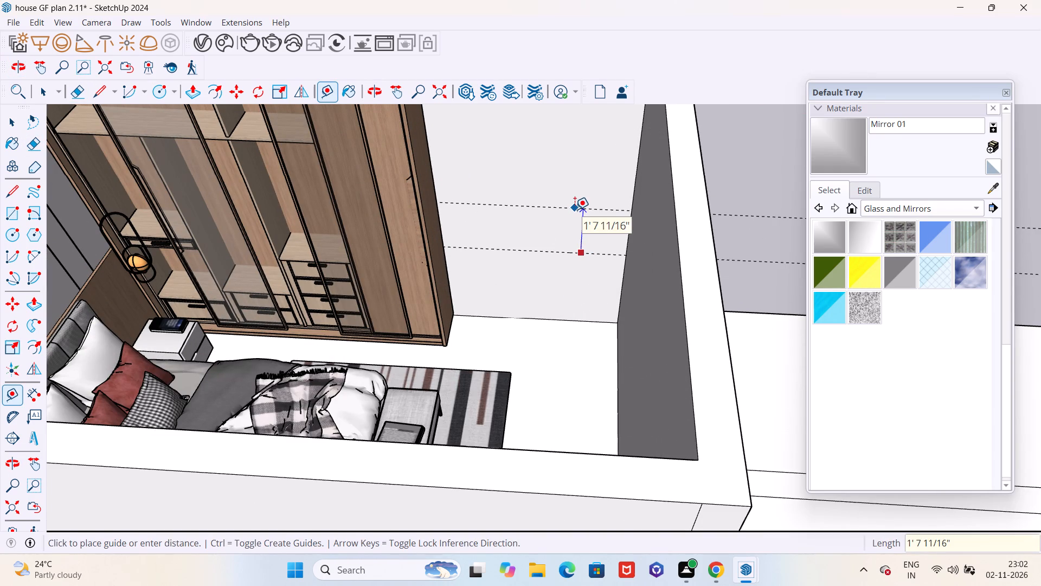
type("3'")
key("Return")
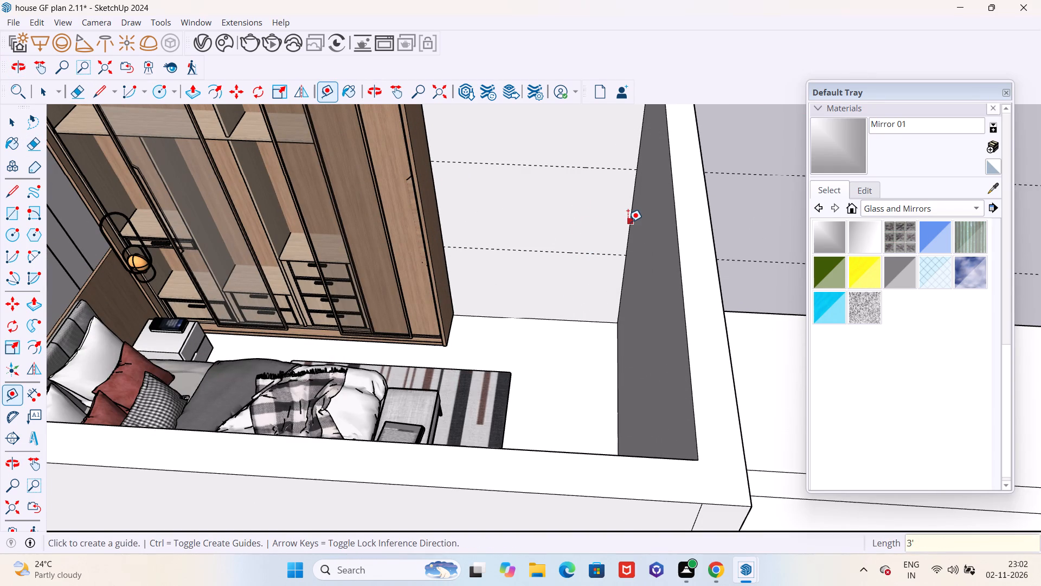
Place a vertical guide on the exterior wall a short distance from its corner with the front wall.
left_click(628, 222)
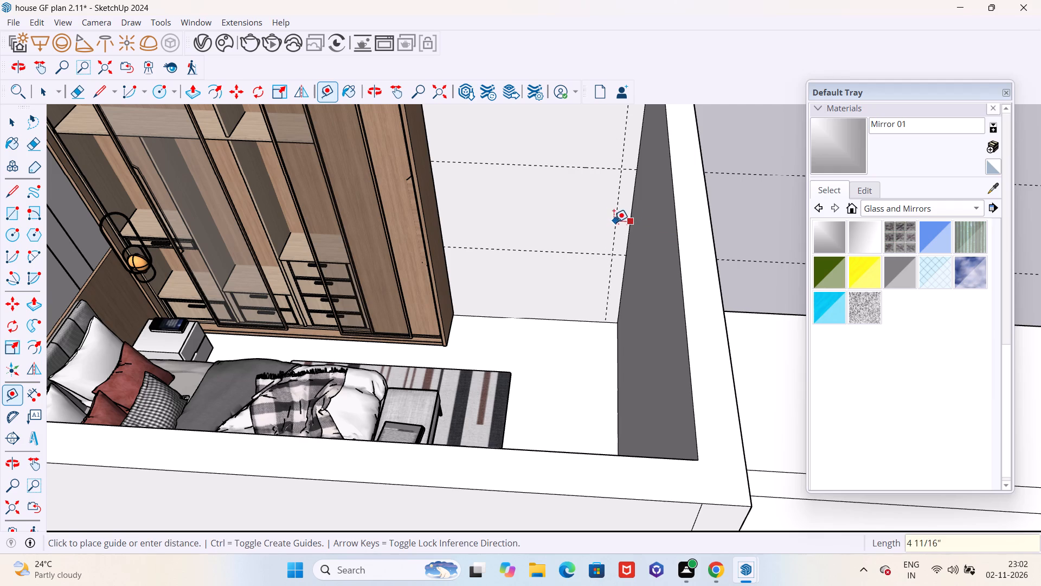
left_click(606, 222)
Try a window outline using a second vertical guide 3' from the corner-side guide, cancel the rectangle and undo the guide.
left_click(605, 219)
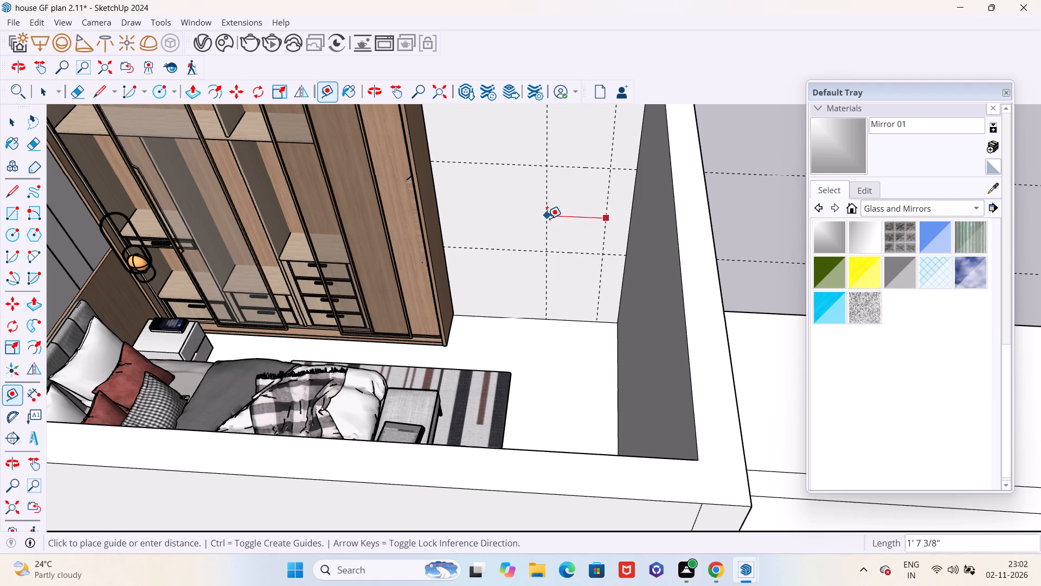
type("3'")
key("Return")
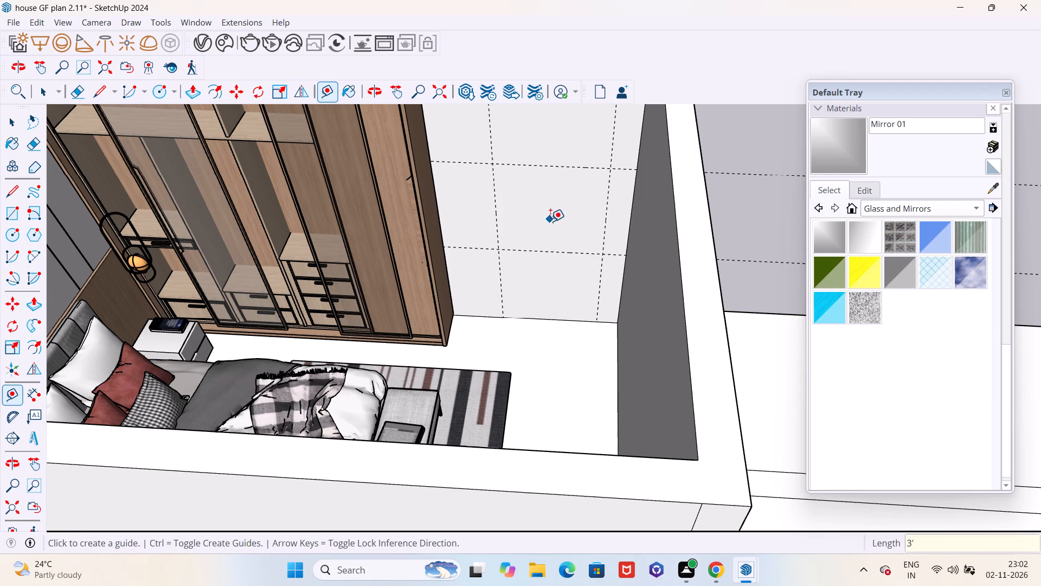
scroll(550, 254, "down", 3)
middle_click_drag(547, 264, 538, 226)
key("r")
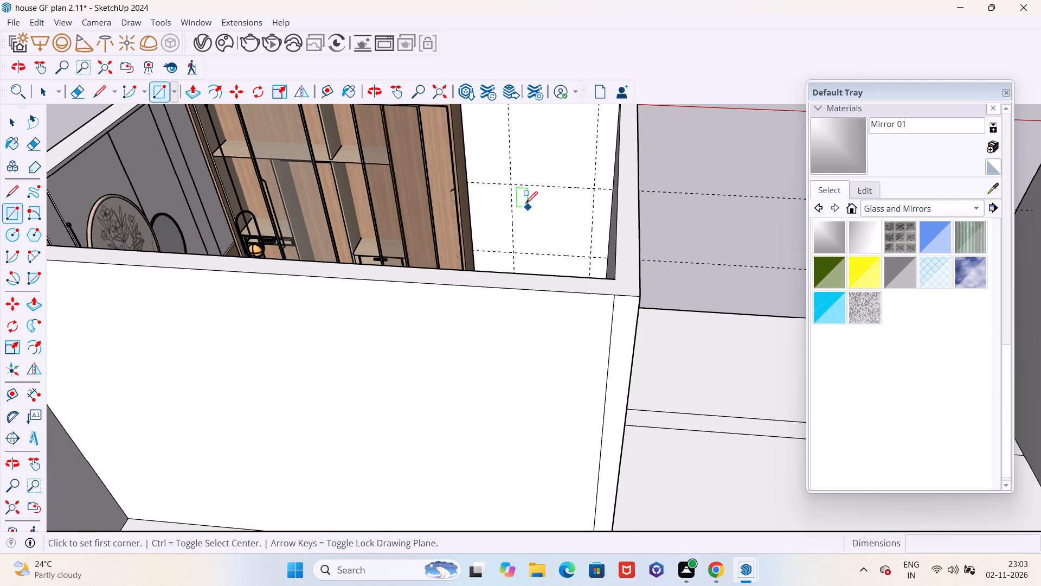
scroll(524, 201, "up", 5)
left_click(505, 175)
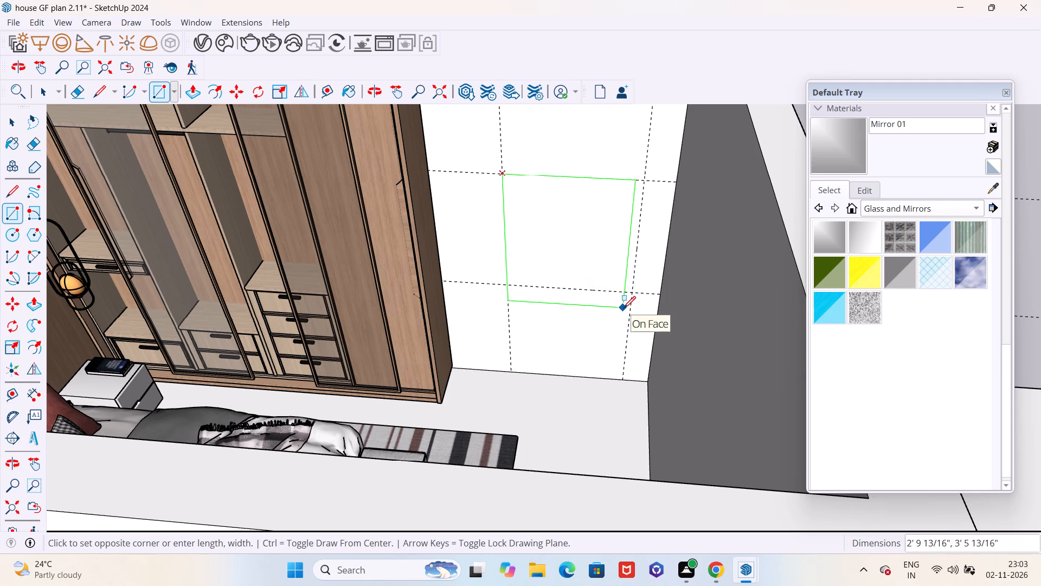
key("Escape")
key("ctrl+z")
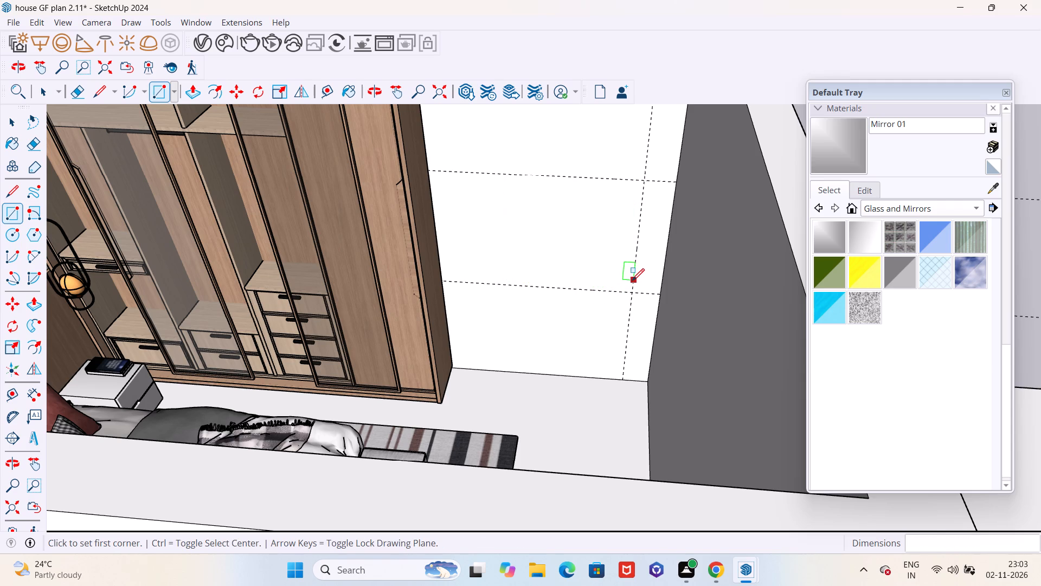
Add a vertical guide 4' from the corner-side guide and draw a 4' by 3' window rectangle between the guides.
key("t")
left_click(632, 264)
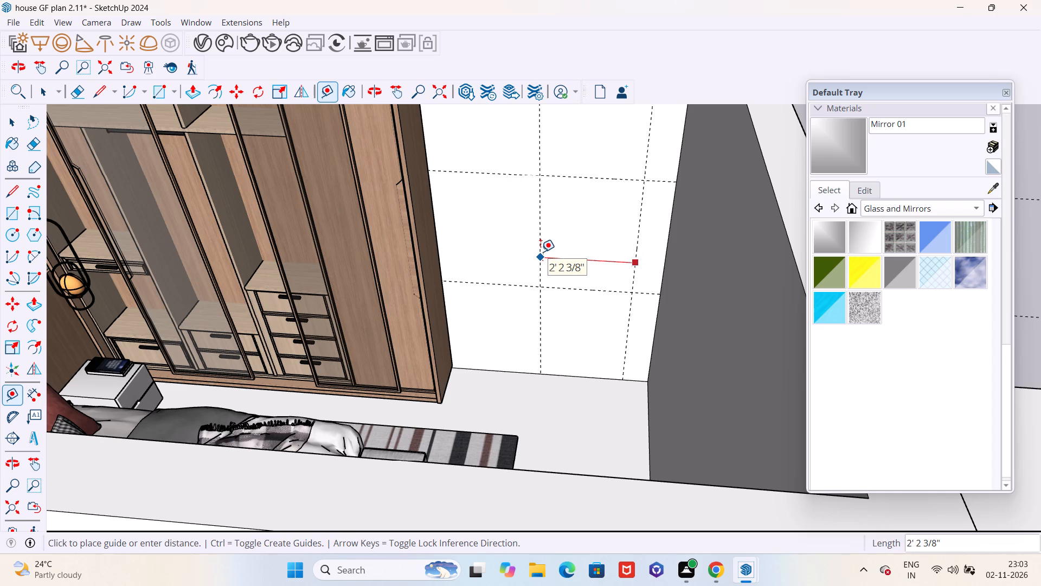
type("4'")
key("Return")
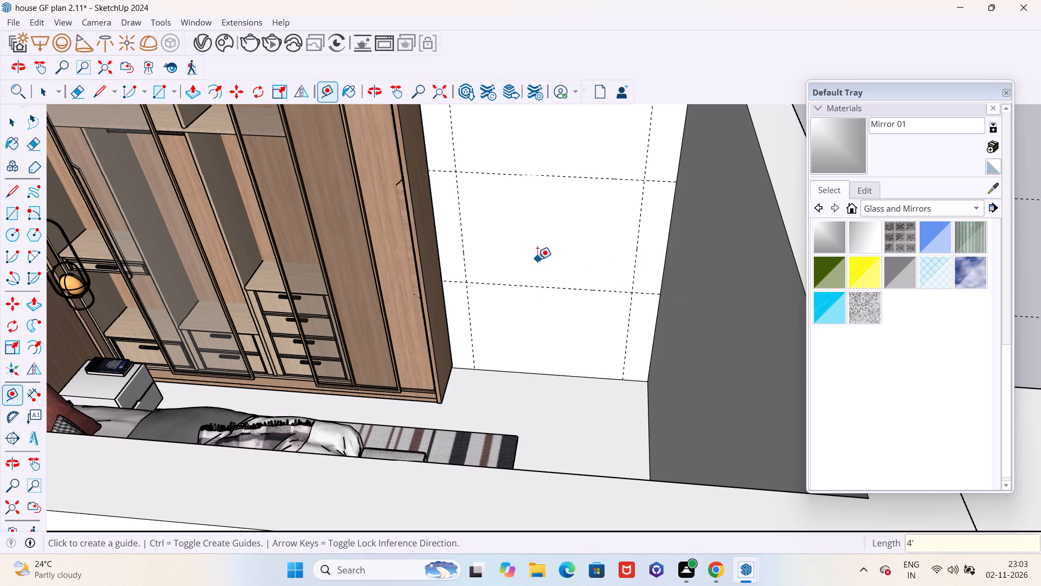
key("r")
left_click(455, 173)
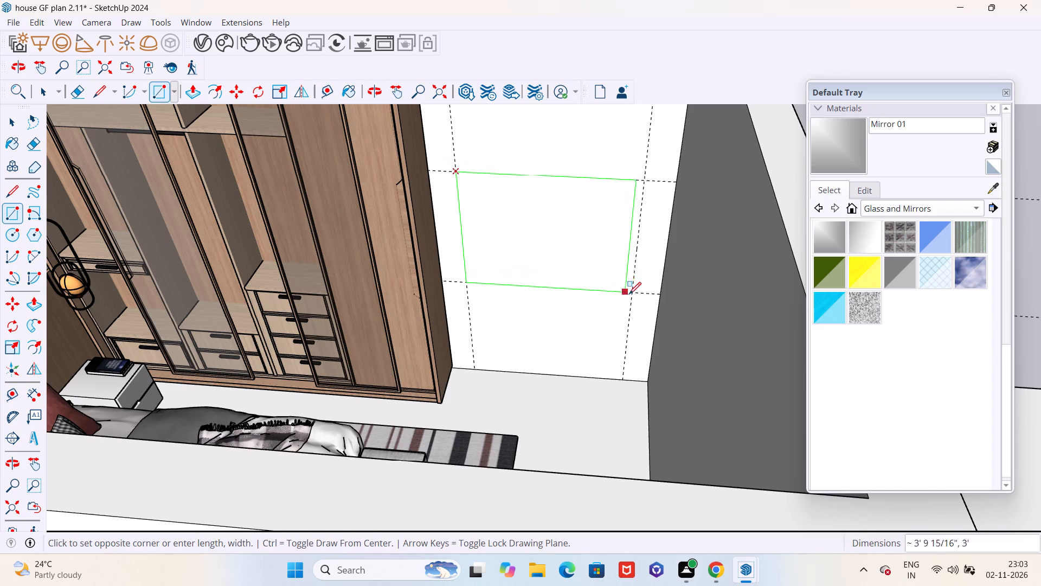
left_click(635, 296)
Push the window rectangle through the bedroom's exterior wall to cut the window opening.
scroll(634, 305, "down", 1)
middle_click_drag(627, 308, 386, 411)
scroll(423, 409, "down", 4)
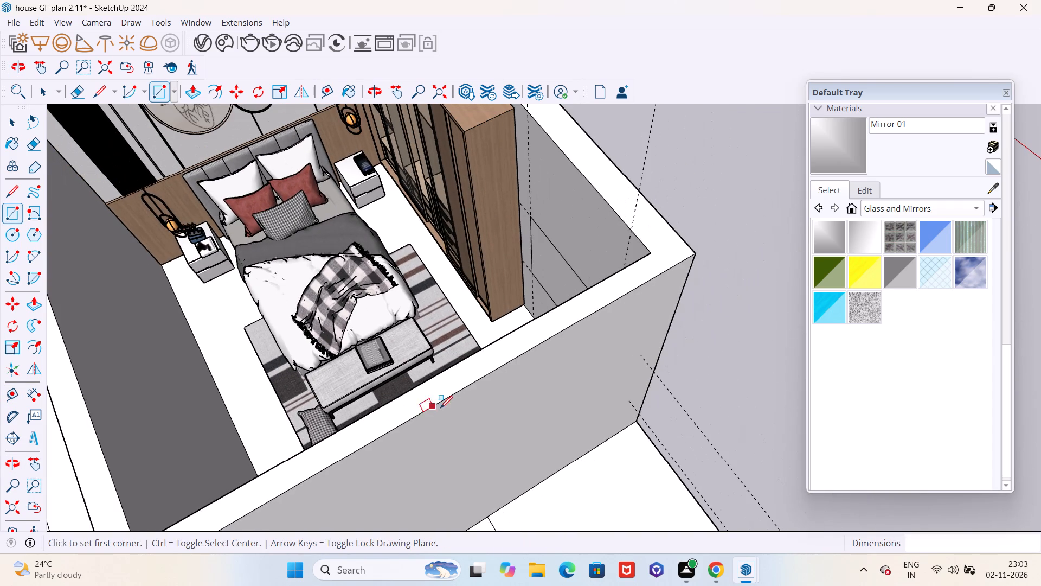
key("p")
scroll(539, 292, "up", 3)
left_click(554, 279)
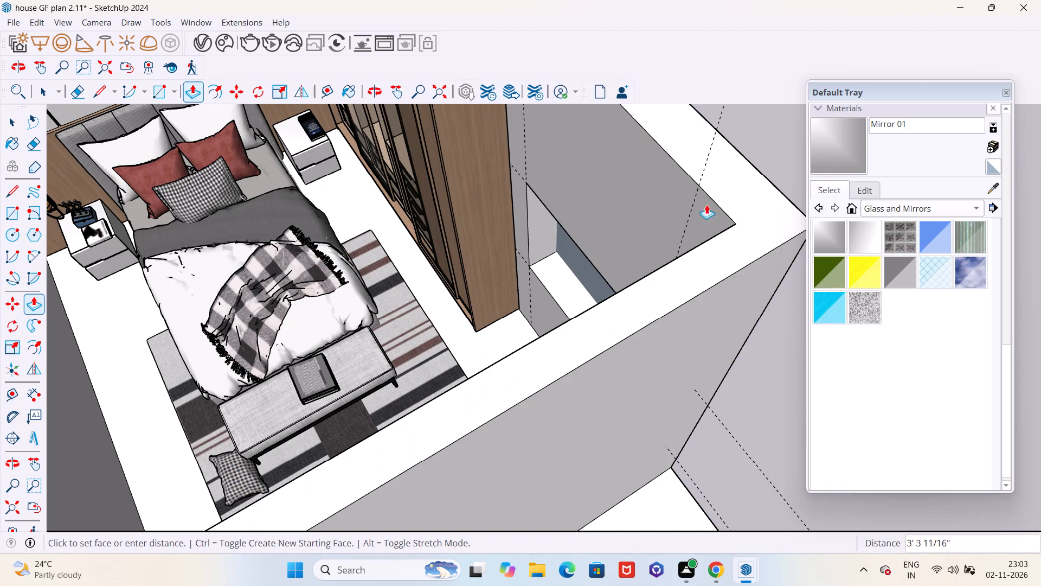
left_click(770, 183)
scroll(695, 228, "down", 3)
middle_click_drag(614, 245, 724, 217)
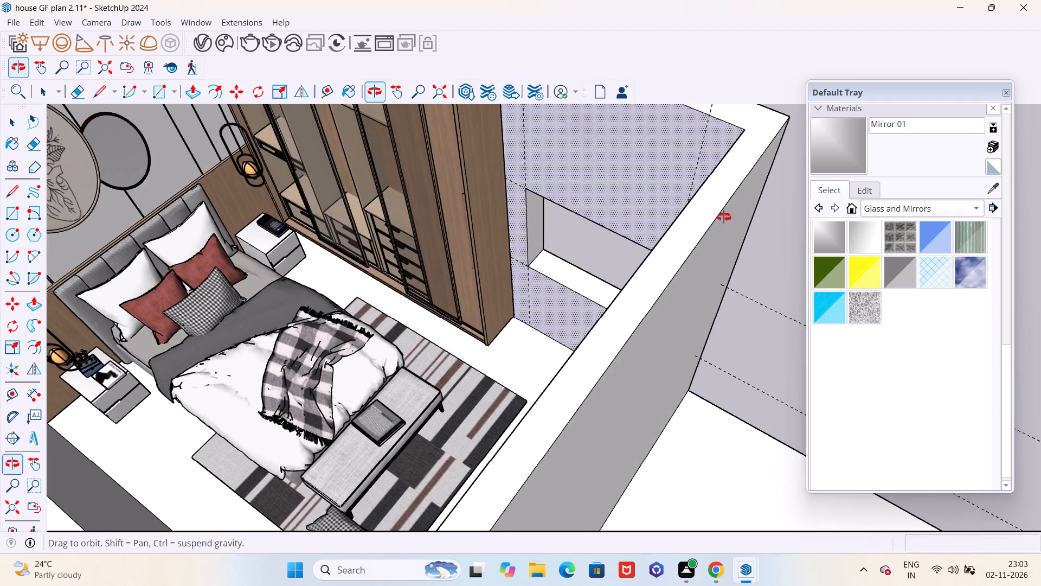
middle_click_drag(724, 217, 728, 213)
Delete all construction guides from the model.
key("space")
scroll(500, 299, "down", 10)
middle_click_drag(504, 289, 505, 270)
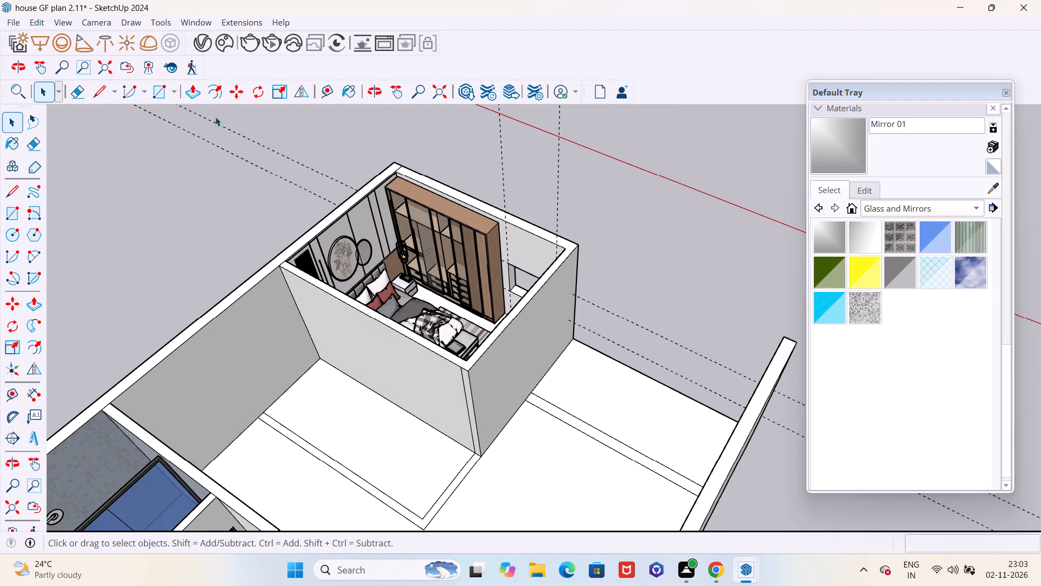
left_click(38, 20)
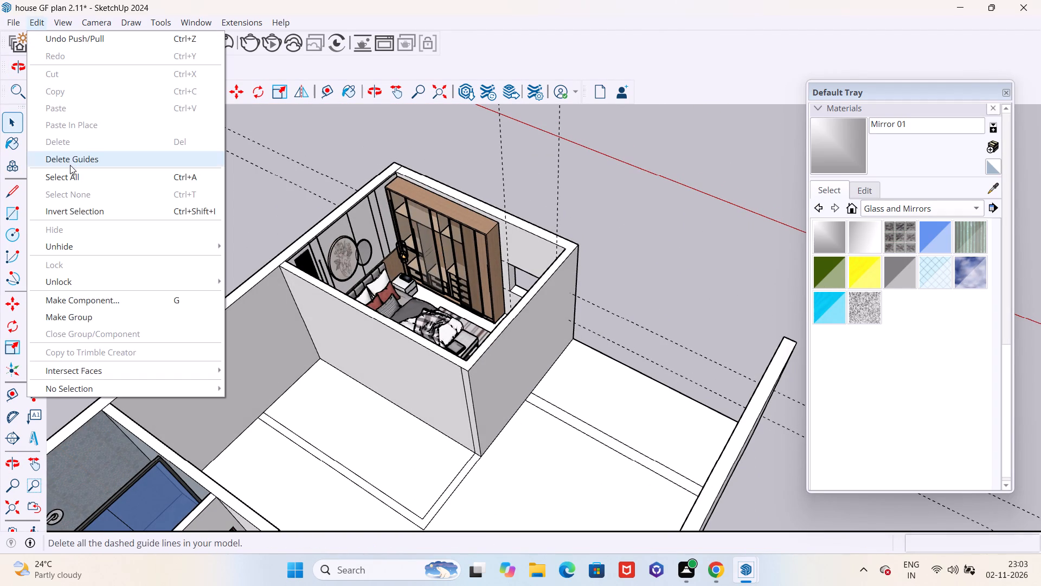
left_click(70, 166)
Import the beroom+window model from Downloads and place it in the bedroom's exterior wall opening.
scroll(401, 270, "up", 5)
middle_click_drag(438, 289, 527, 295)
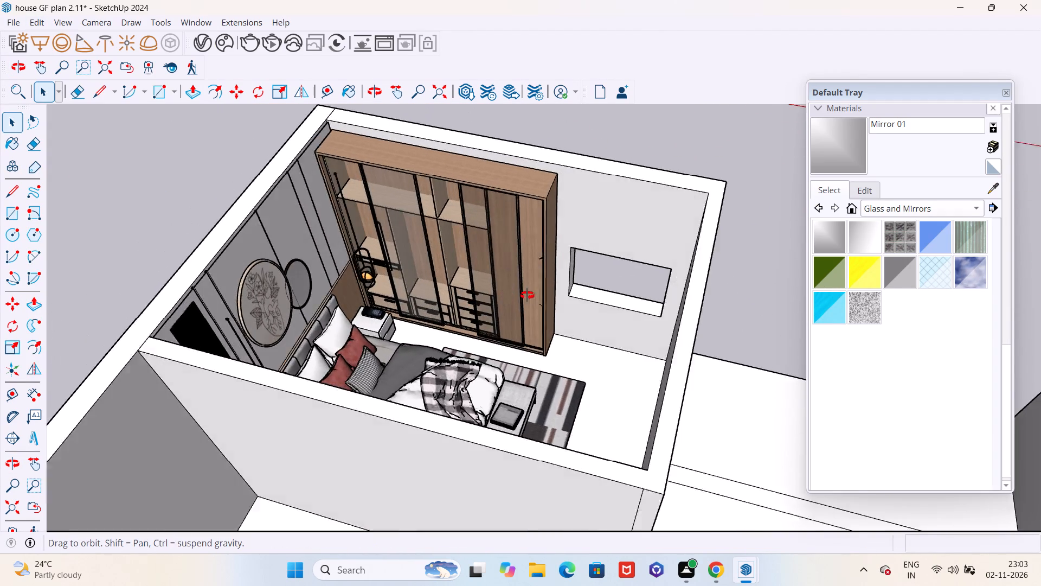
middle_click_drag(527, 295, 322, 254)
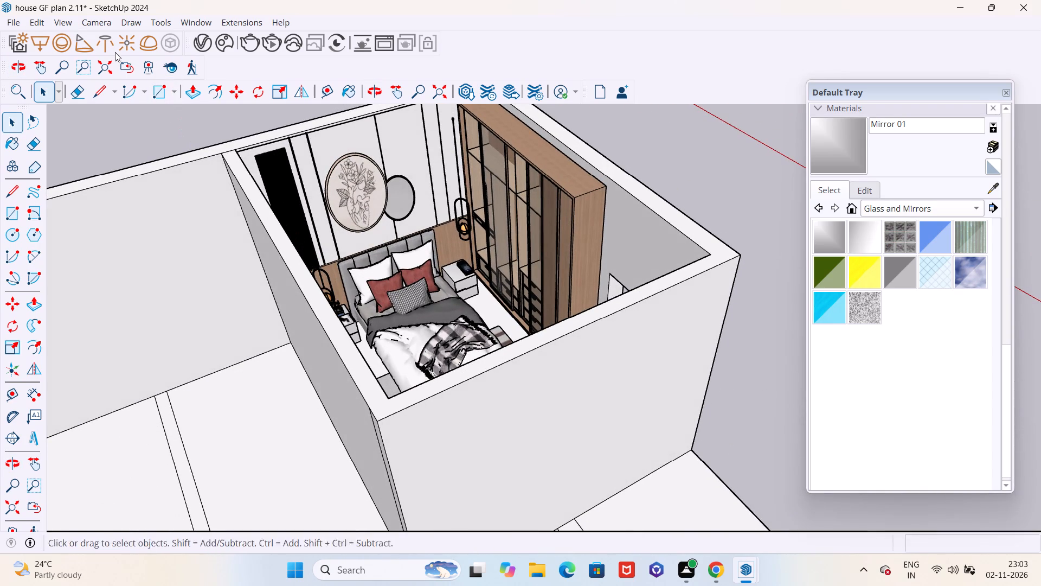
left_click(11, 22)
left_click(60, 208)
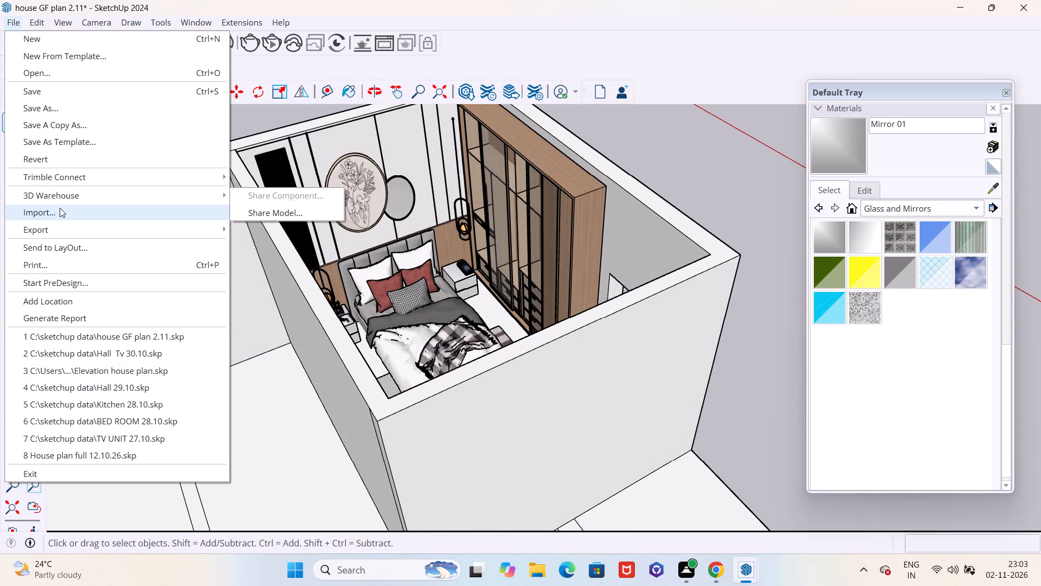
scroll(179, 183, "down", 3)
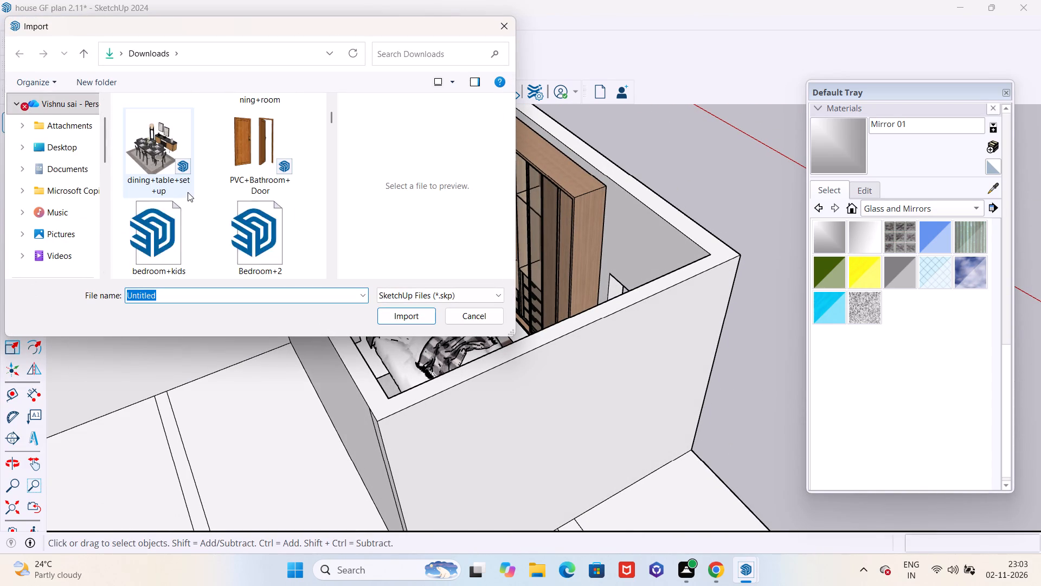
scroll(188, 193, "down", 1)
left_click(165, 218)
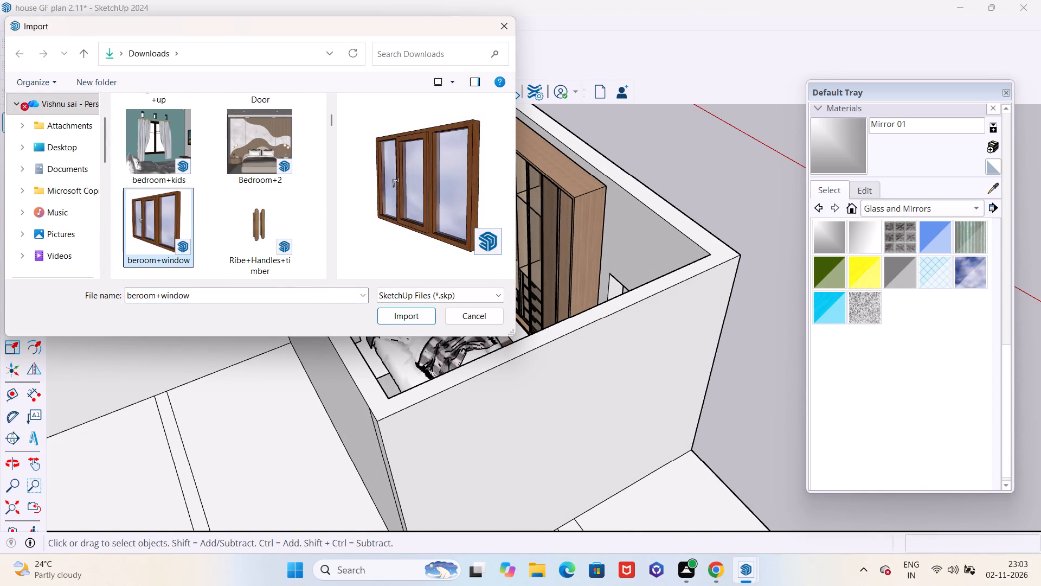
left_click(389, 316)
middle_click_drag(512, 328, 533, 334)
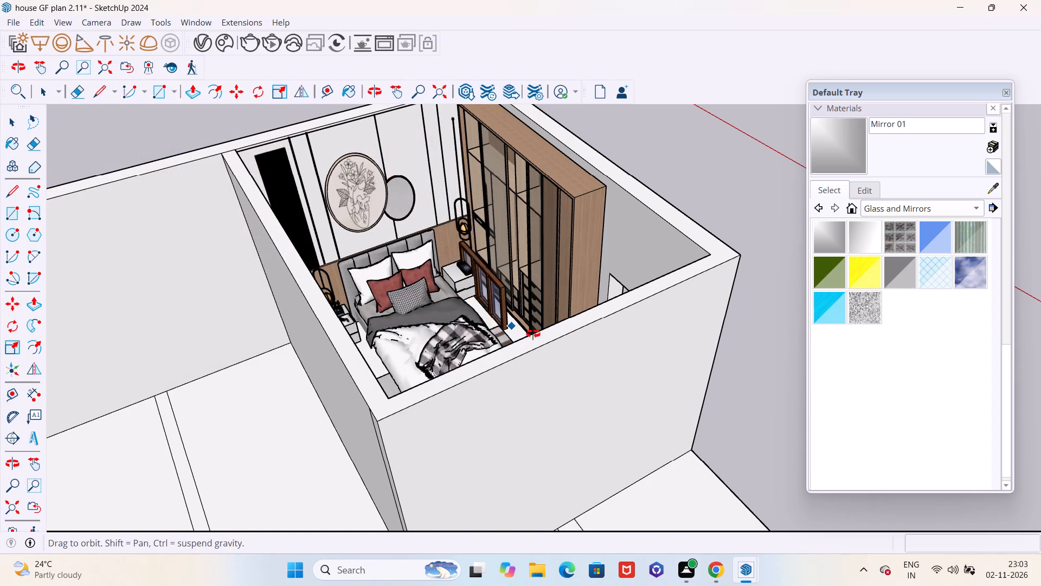
middle_click_drag(533, 334, 590, 338)
scroll(633, 313, "up", 5)
scroll(587, 308, "down", 6)
middle_click_drag(470, 315, 588, 334)
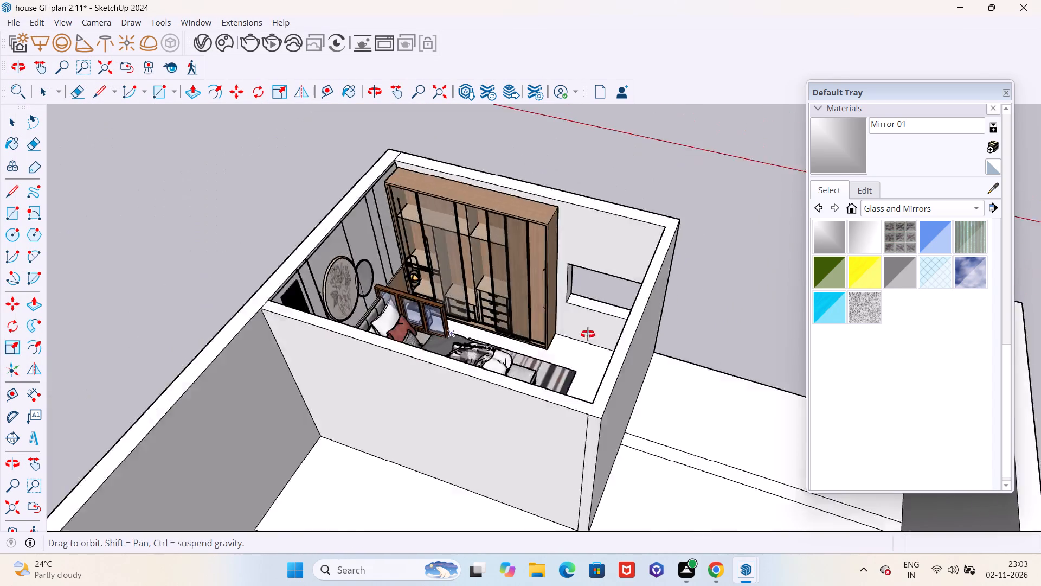
middle_click_drag(588, 334, 705, 311)
scroll(636, 311, "up", 20)
scroll(636, 311, "up", 2)
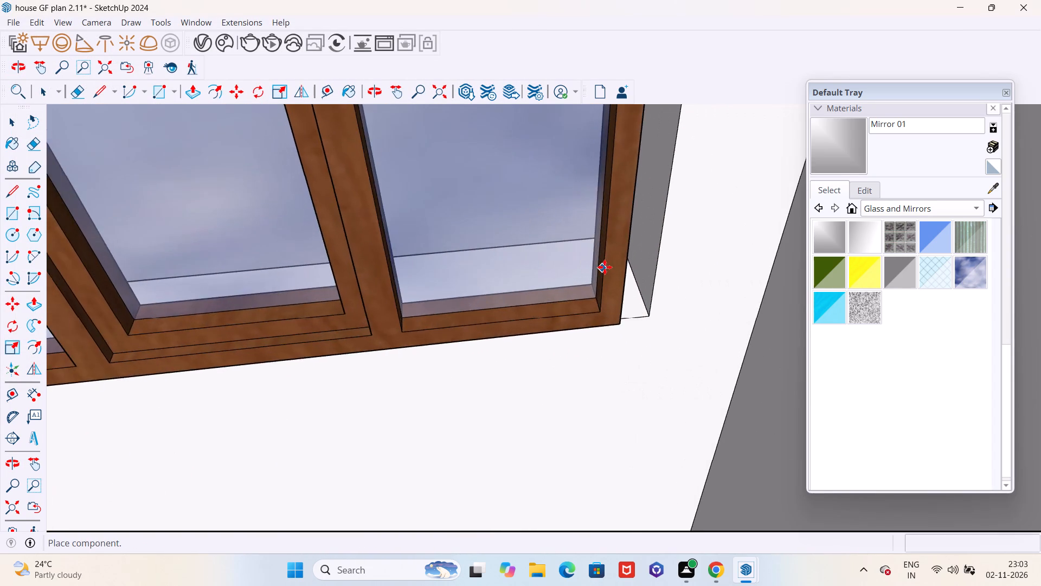
left_click(628, 249)
Move the imported window by its lower frame corner toward the opening's lower corner on the outer wall face.
scroll(563, 307, "down", 12)
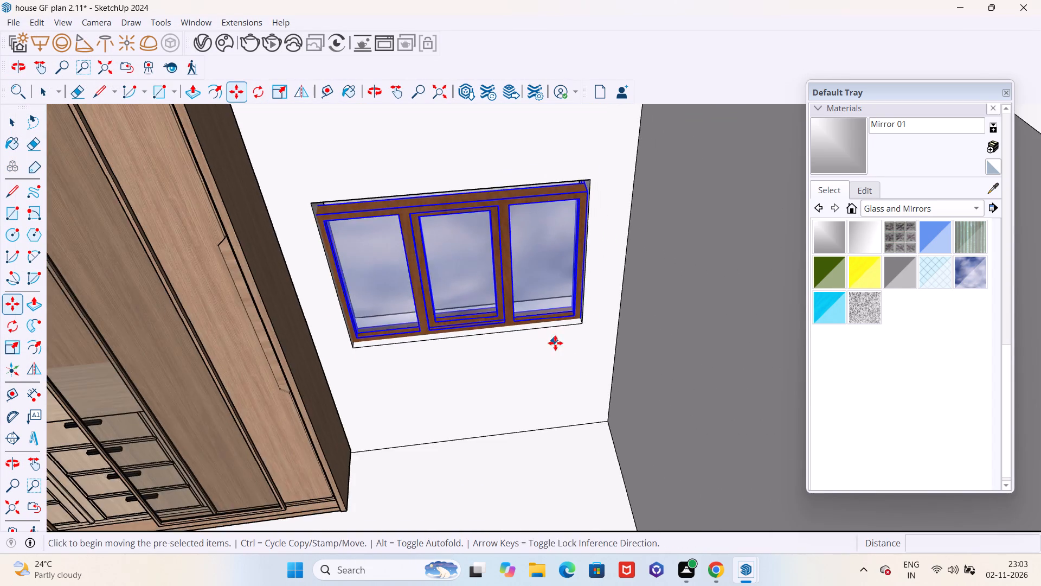
middle_click_drag(556, 343, 0, 313)
scroll(495, 390, "down", 4)
middle_click_drag(595, 421, 341, 393)
scroll(560, 348, "down", 1)
scroll(560, 348, "up", 6)
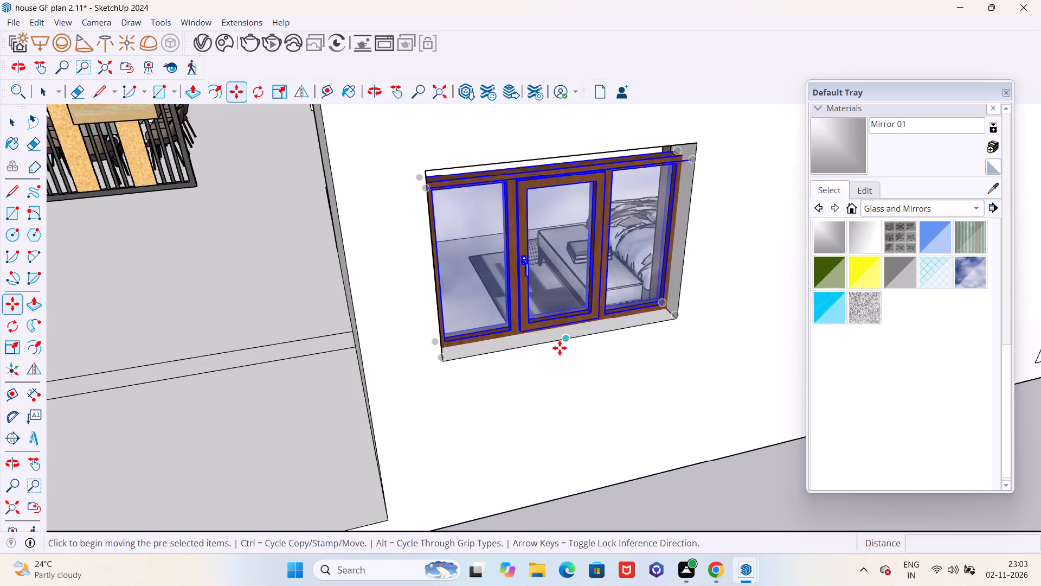
middle_click_drag(616, 328, 632, 338)
scroll(696, 302, "up", 10)
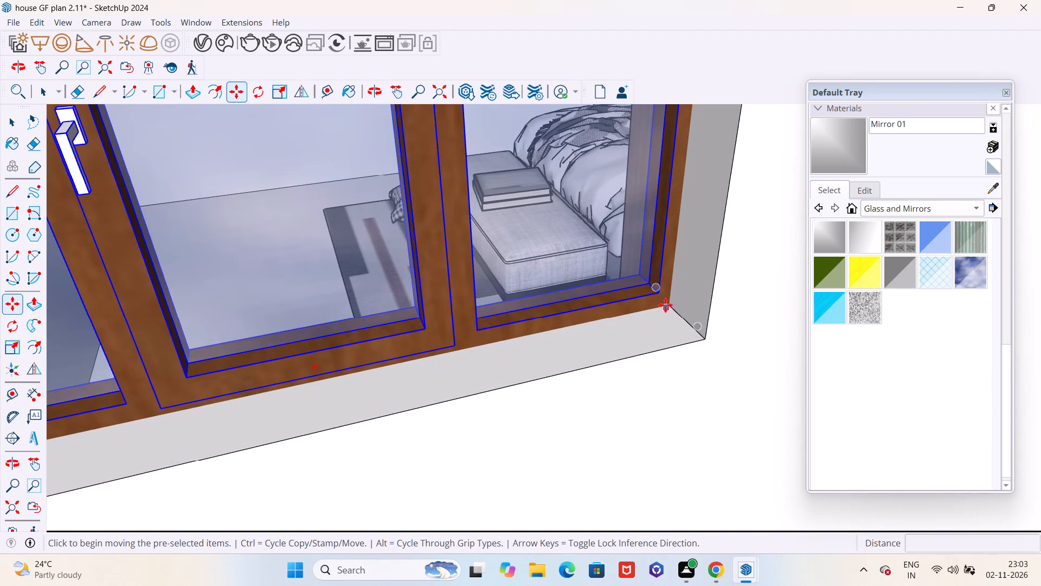
left_click(665, 305)
left_click(678, 317)
Scale the window's height upward so its frame reaches the top of the wall opening, and deselect it.
scroll(665, 347, "down", 7)
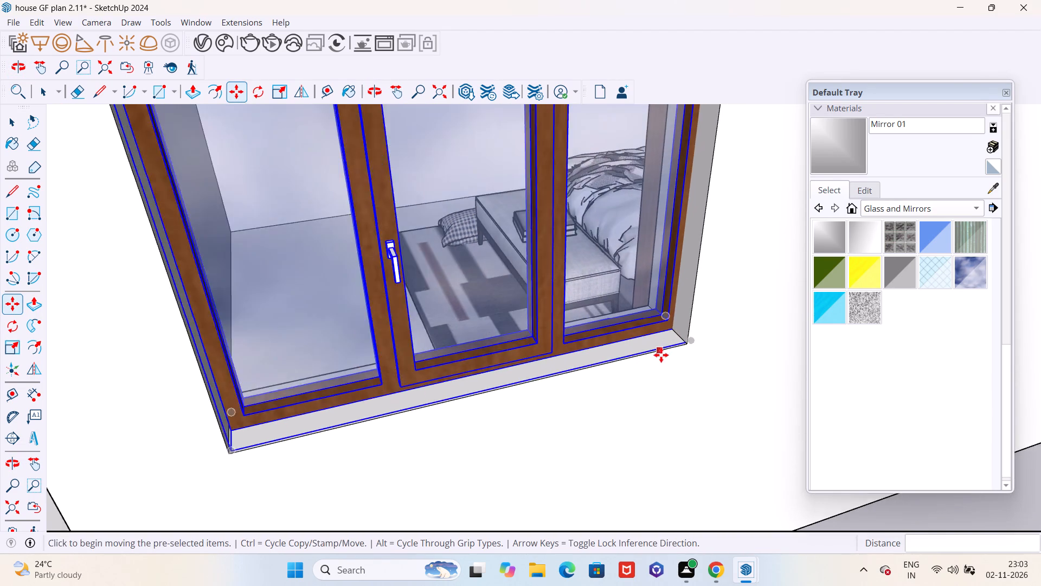
scroll(661, 355, "down", 4)
middle_click_drag(660, 355, 576, 341)
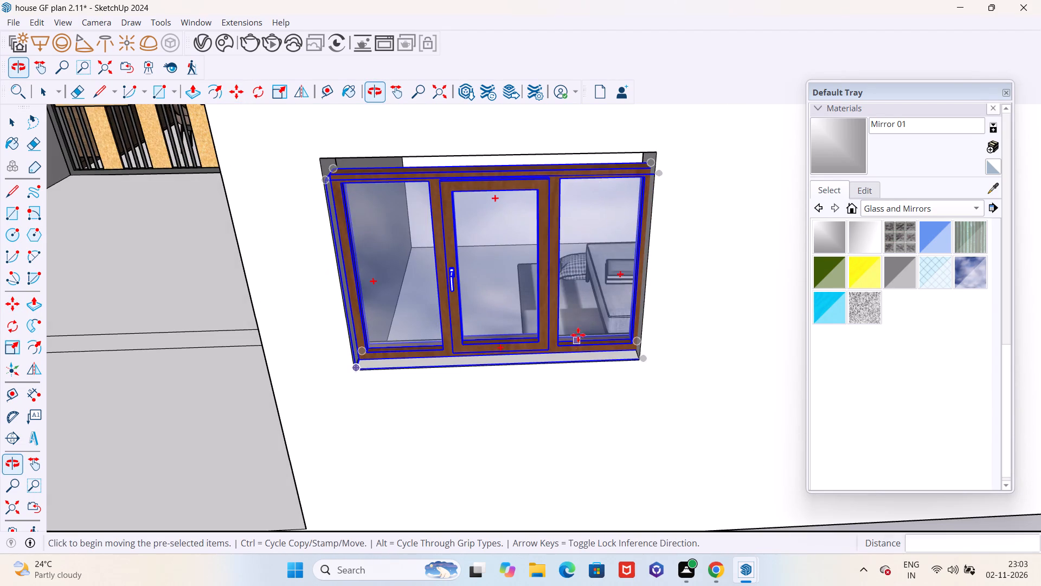
key("s")
scroll(490, 176, "up", 4)
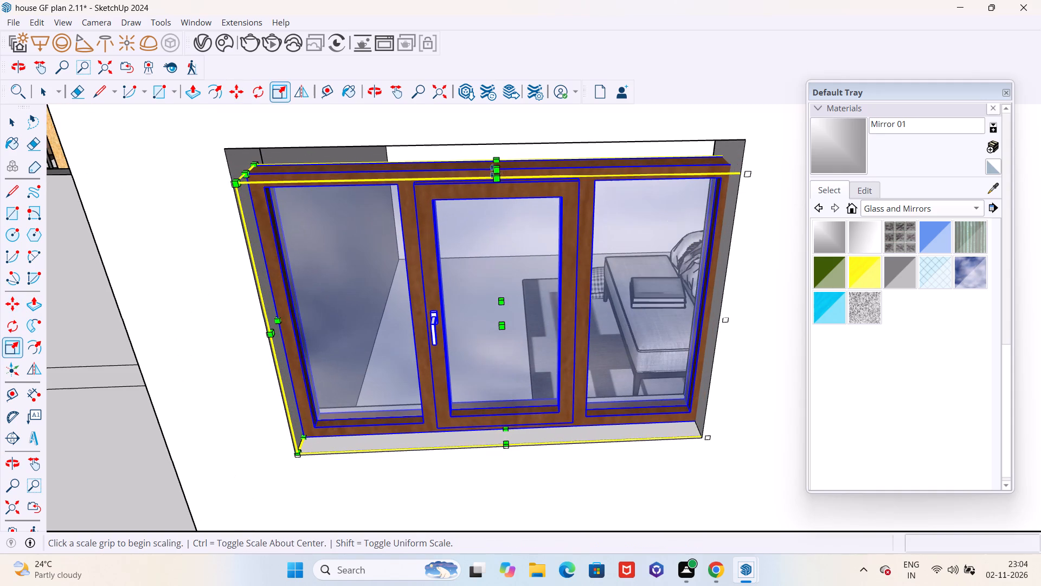
left_click_drag(498, 168, 504, 145)
scroll(510, 219, "down", 5)
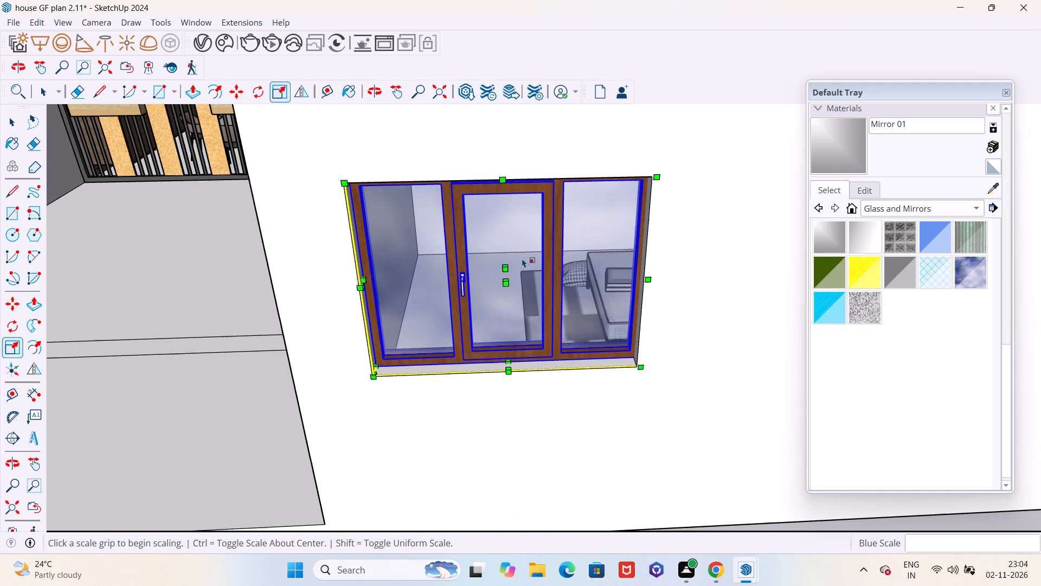
key("space")
key("Escape")
scroll(541, 331, "down", 5)
left_click(219, 428)
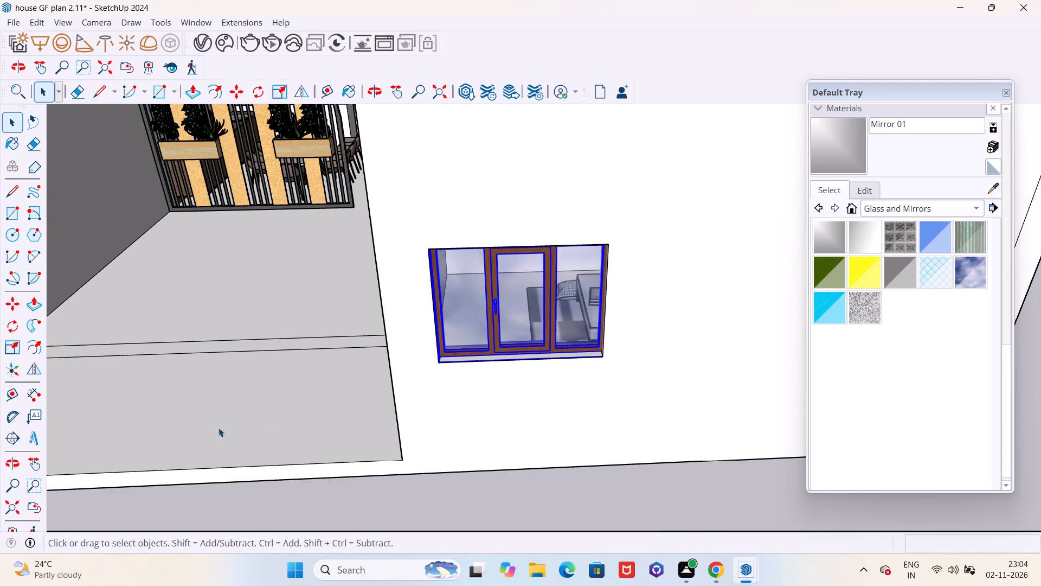
scroll(356, 413, "down", 5)
left_click(423, 490)
Examine the overall house layout from outside and return to the furnished corner bedroom.
scroll(432, 481, "down", 5)
middle_click_drag(360, 468, 818, 474)
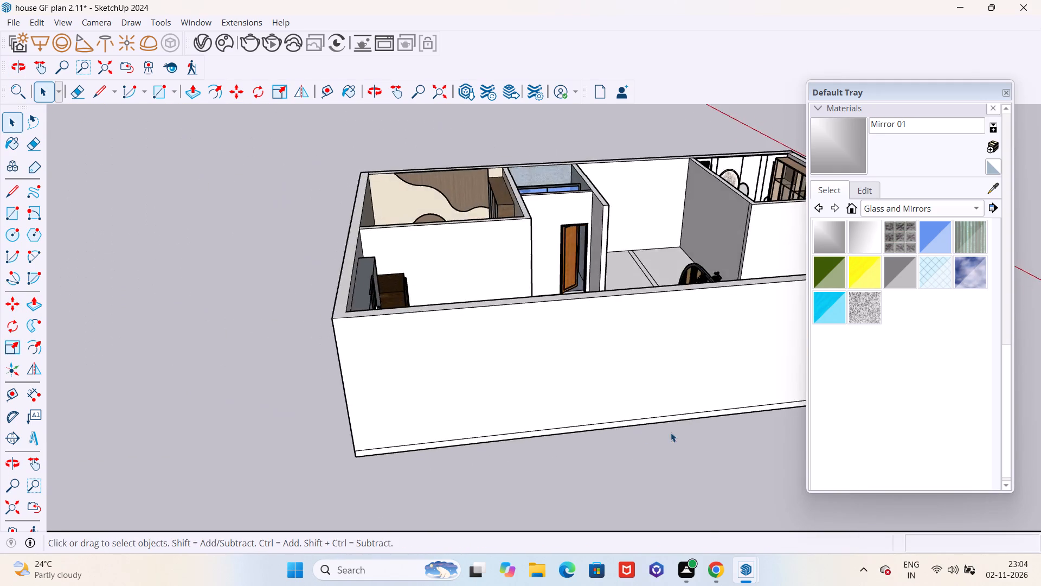
scroll(556, 440, "down", 6)
scroll(496, 428, "down", 3)
scroll(713, 281, "up", 16)
scroll(573, 282, "down", 6)
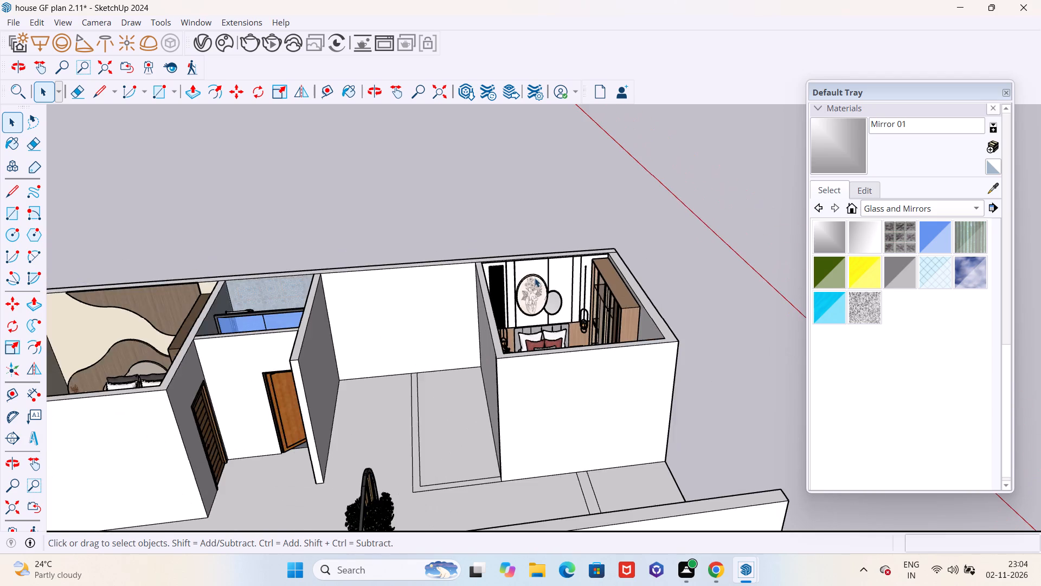
middle_click_drag(538, 288, 657, 365)
scroll(611, 253, "up", 7)
scroll(613, 309, "down", 1)
scroll(613, 309, "up", 4)
scroll(609, 306, "down", 4)
Sample the Color M00 wall Plastic material from the headboard wall and paint the bedroom's adjoining side wall with it.
middle_click_drag(569, 318, 369, 295)
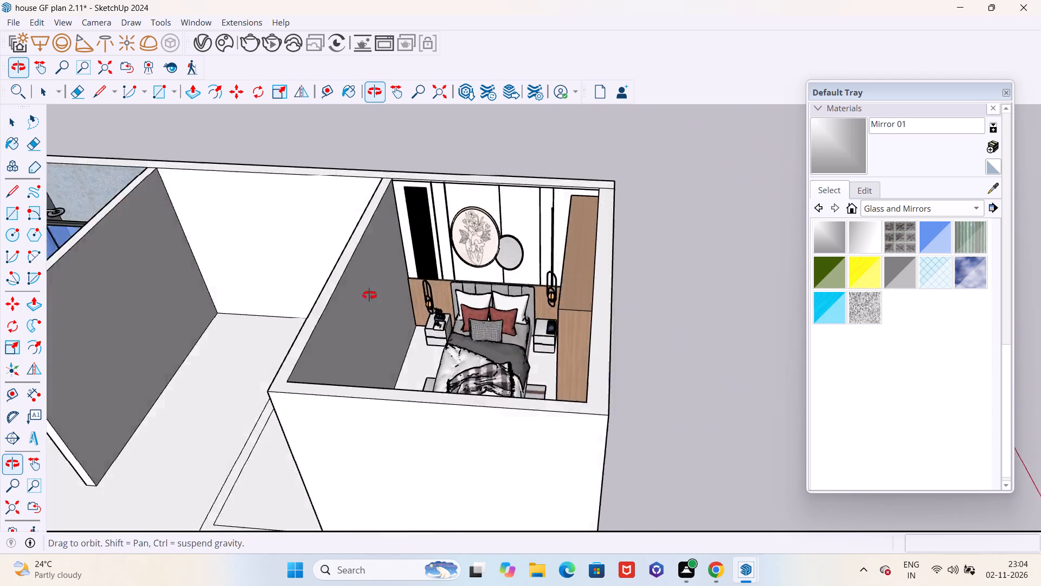
middle_click_drag(369, 295, 432, 243)
scroll(478, 260, "up", 5)
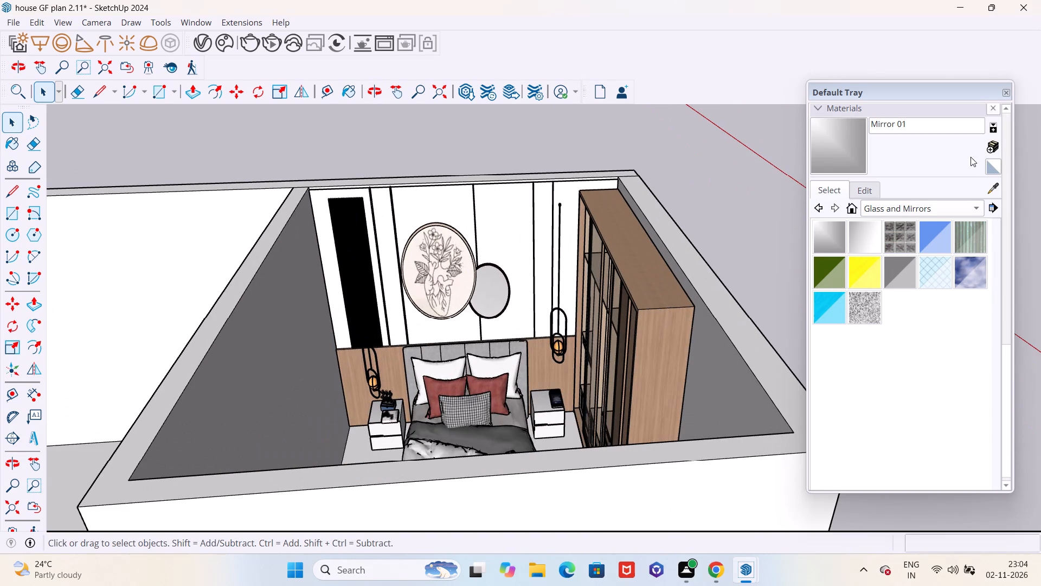
left_click(993, 189)
scroll(573, 264, "up", 11)
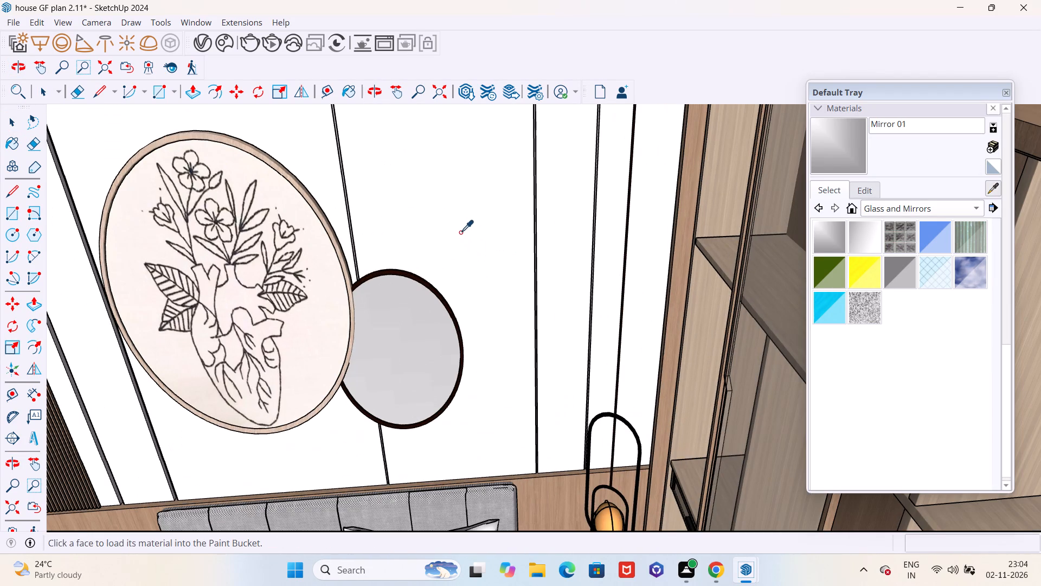
left_click(460, 232)
scroll(507, 224, "down", 10)
middle_click_drag(501, 228, 414, 257)
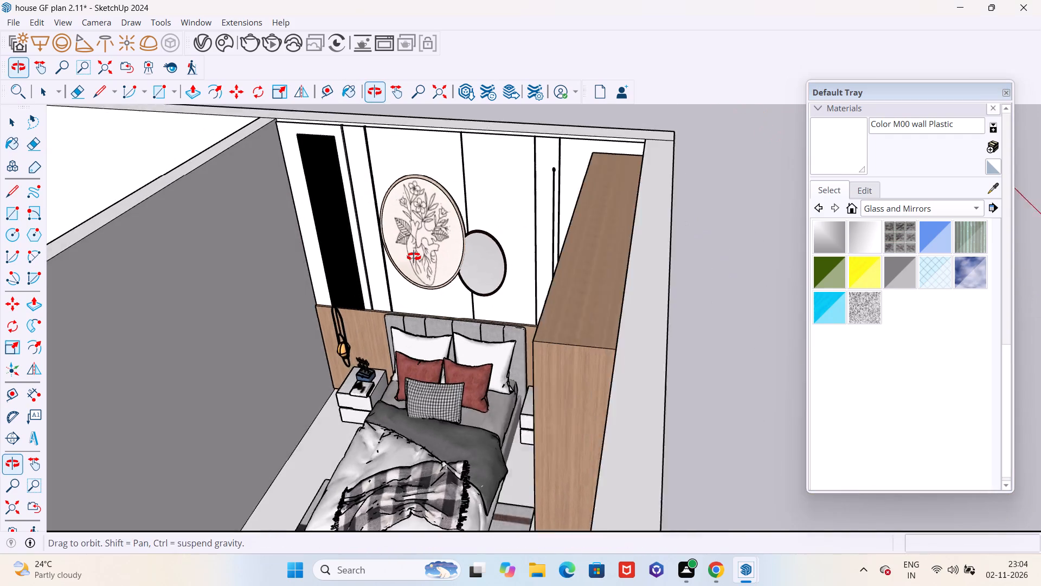
middle_click_drag(414, 257, 406, 258)
scroll(187, 262, "up", 5)
scroll(368, 241, "down", 6)
scroll(235, 284, "up", 12)
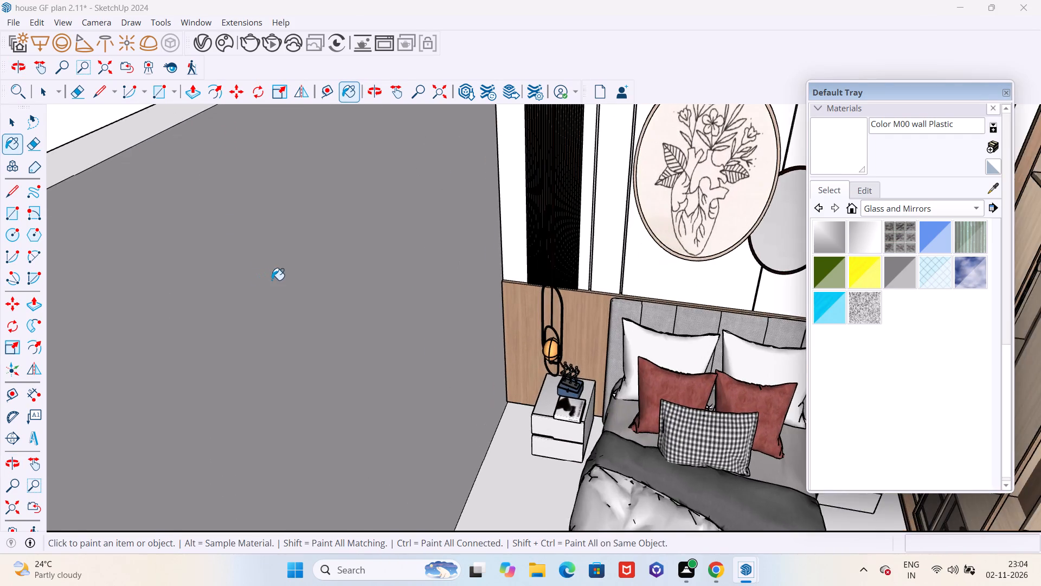
middle_click_drag(275, 280, 324, 275)
left_click(326, 266)
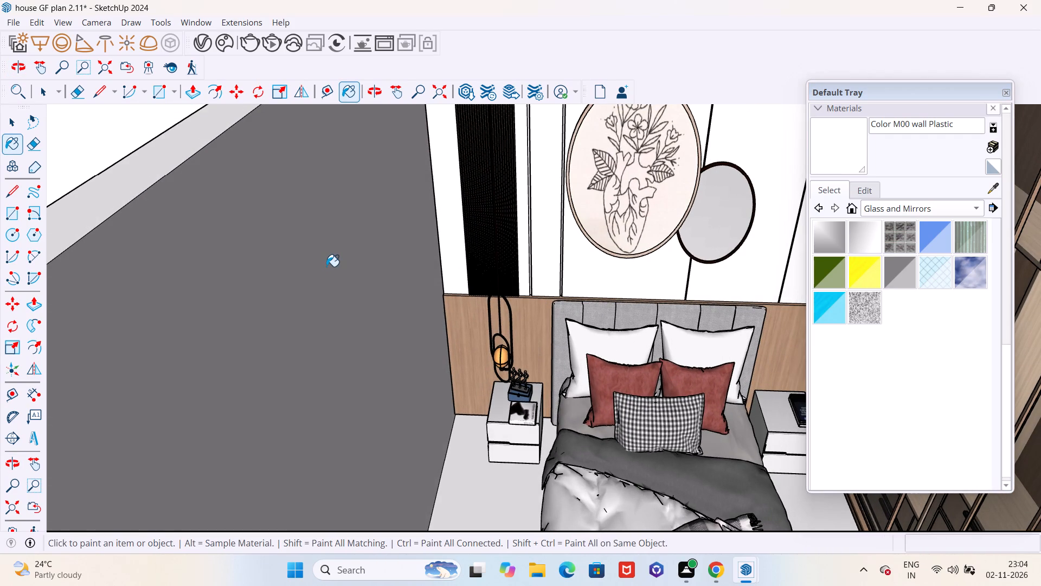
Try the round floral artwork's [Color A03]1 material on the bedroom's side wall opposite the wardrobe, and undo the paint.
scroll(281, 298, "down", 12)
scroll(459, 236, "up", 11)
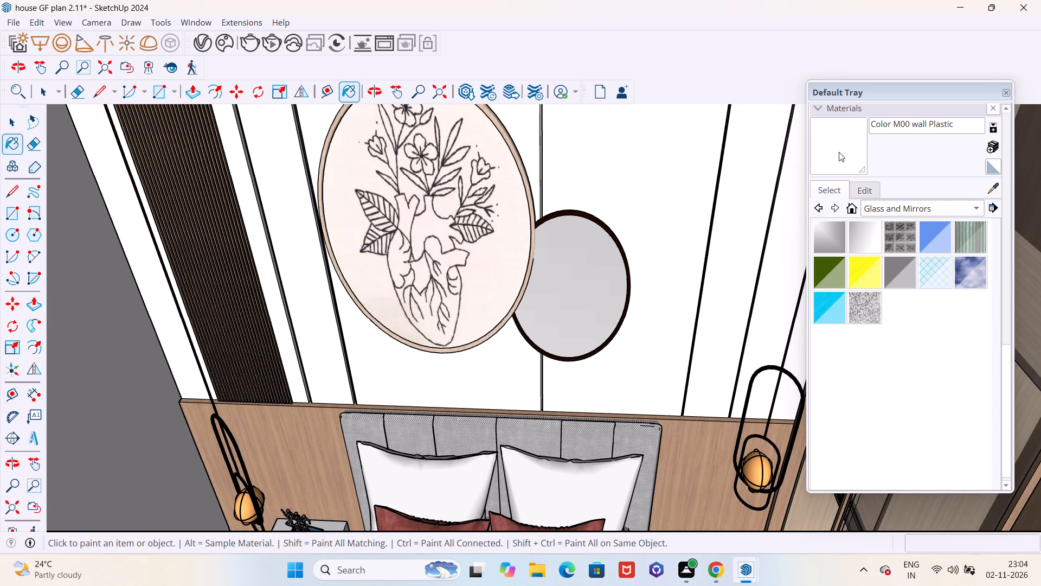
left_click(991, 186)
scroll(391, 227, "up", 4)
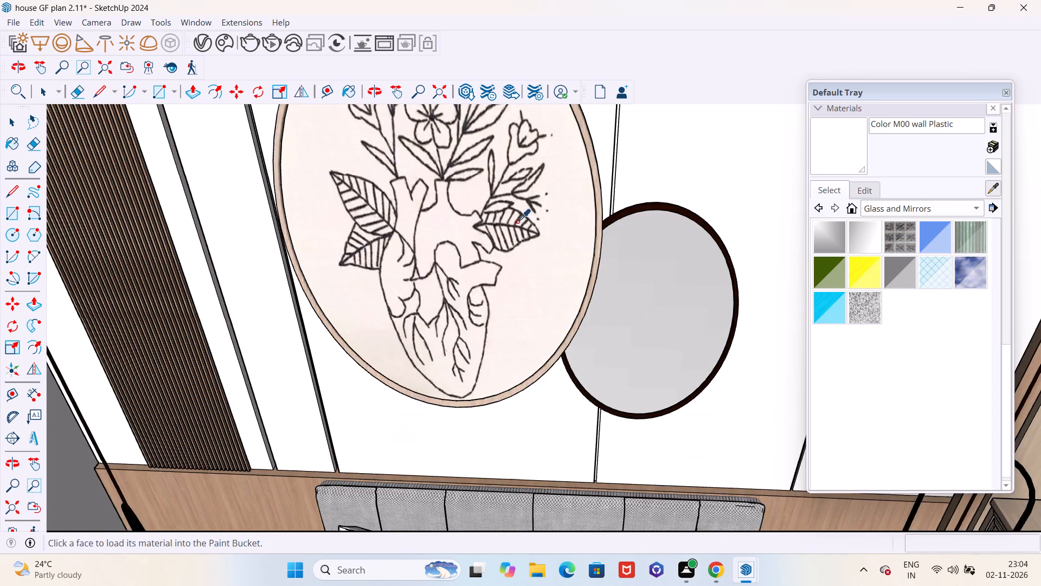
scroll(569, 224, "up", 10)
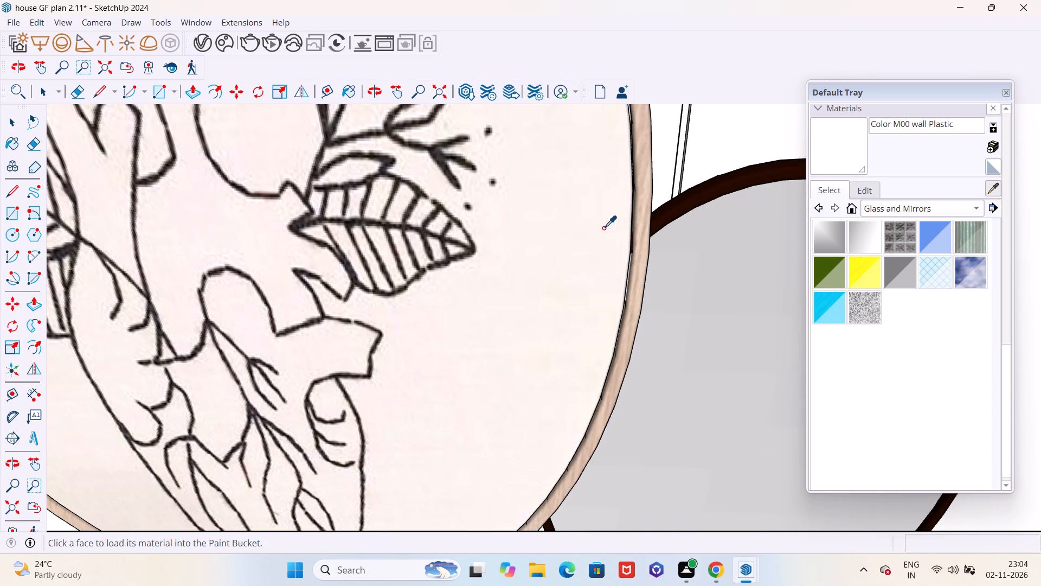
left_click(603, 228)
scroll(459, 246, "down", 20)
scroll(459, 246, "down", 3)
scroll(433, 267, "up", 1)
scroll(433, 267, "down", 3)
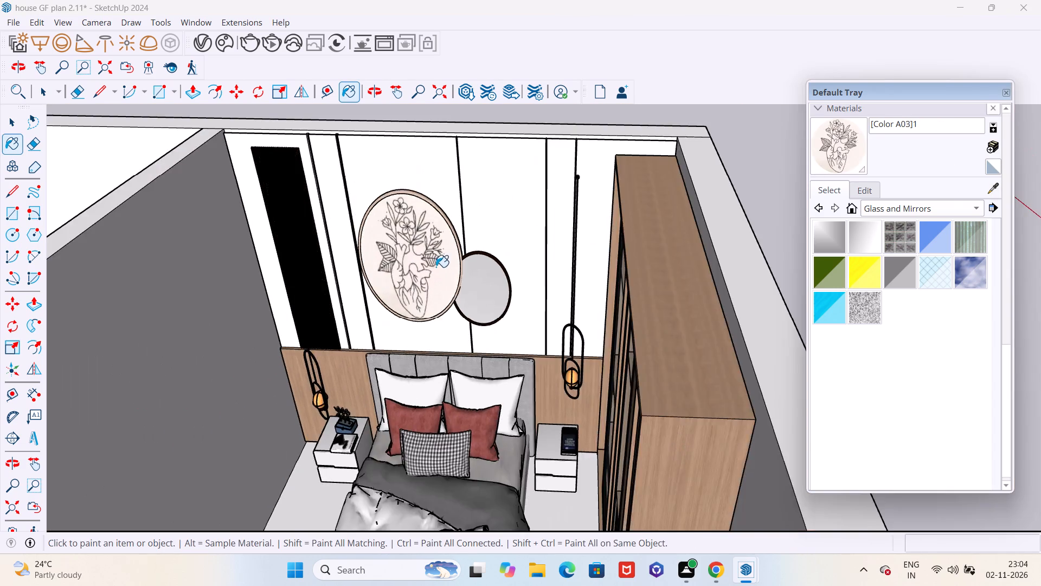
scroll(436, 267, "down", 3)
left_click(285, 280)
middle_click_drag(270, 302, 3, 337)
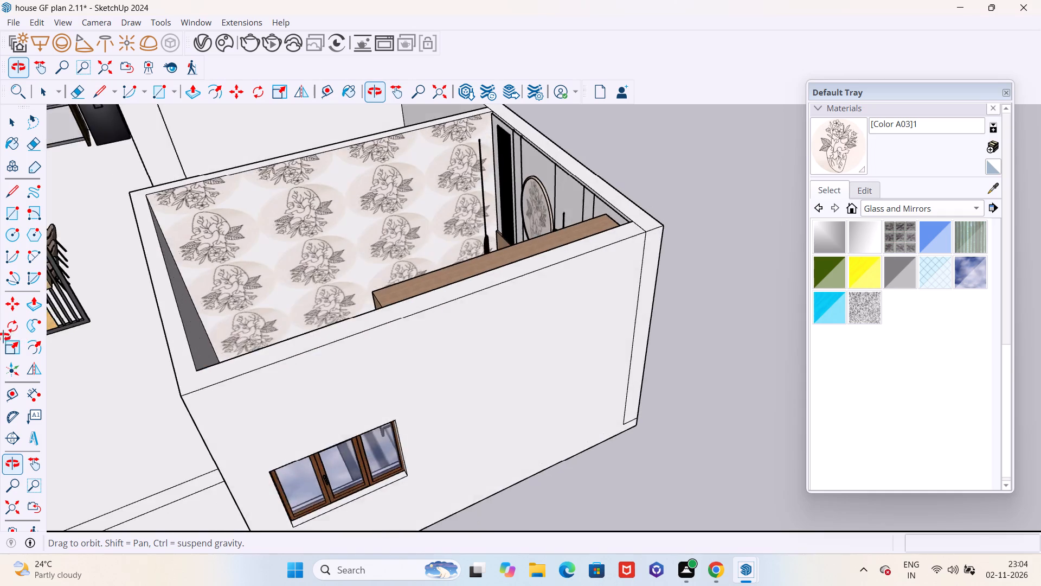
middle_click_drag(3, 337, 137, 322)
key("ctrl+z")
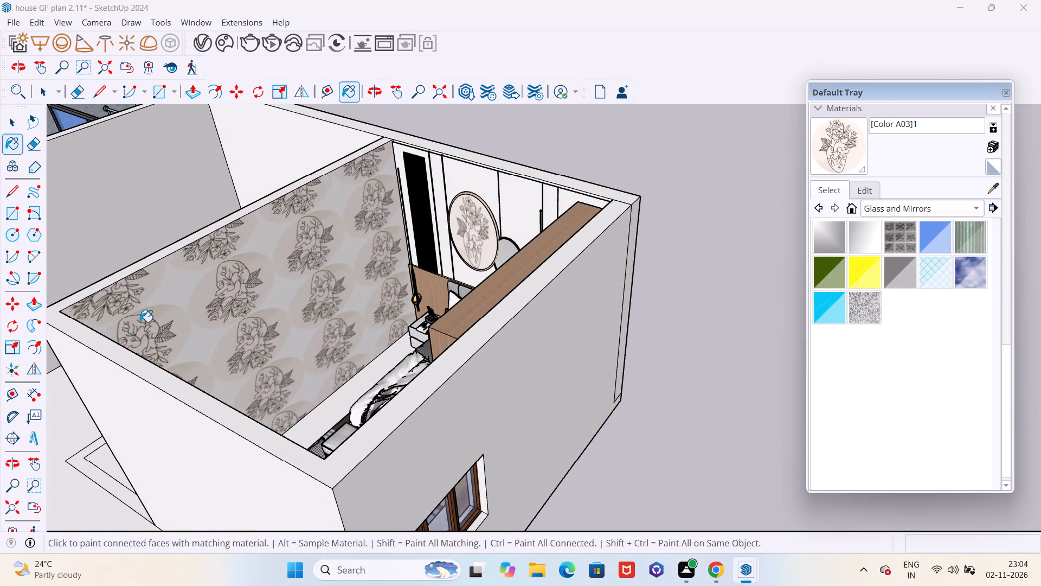
Browse the Wood and Colors material collections for a finish for the corner bedroom's walls.
scroll(333, 333, "down", 6)
middle_click_drag(300, 332, 441, 292)
scroll(445, 290, "down", 5)
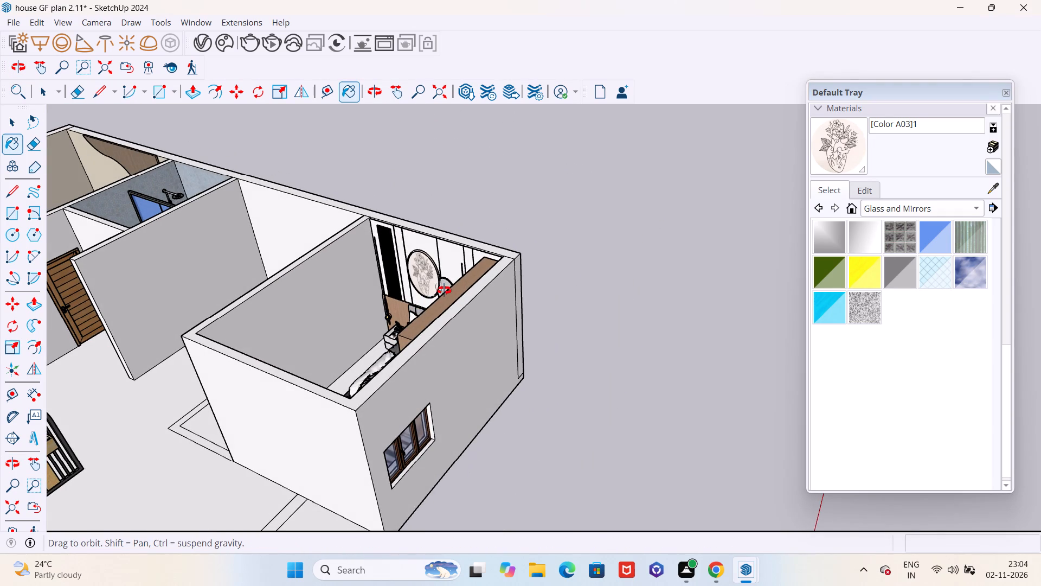
key("space")
scroll(361, 303, "up", 6)
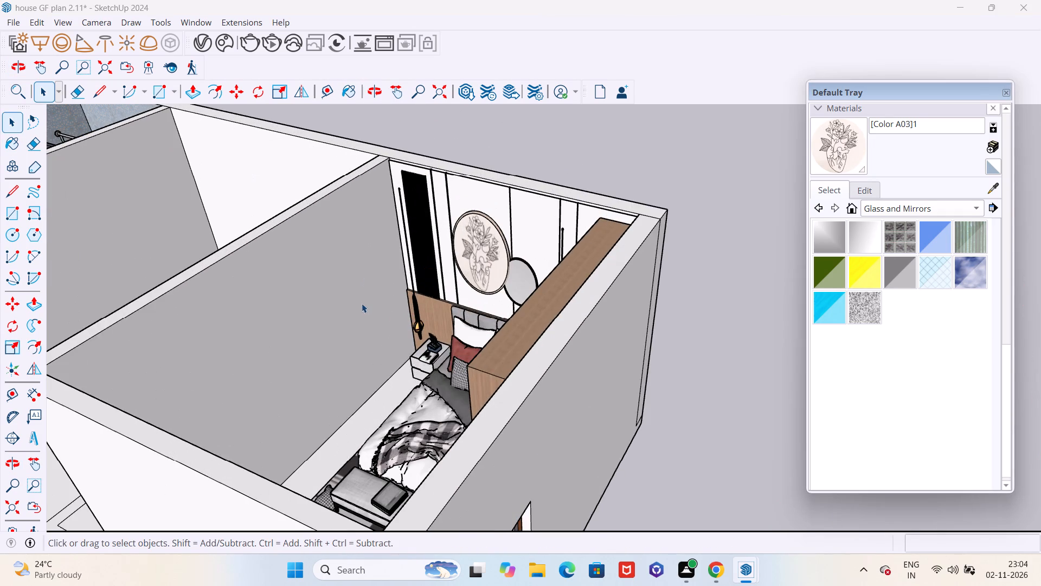
middle_click_drag(415, 289, 564, 233)
scroll(407, 226, "down", 6)
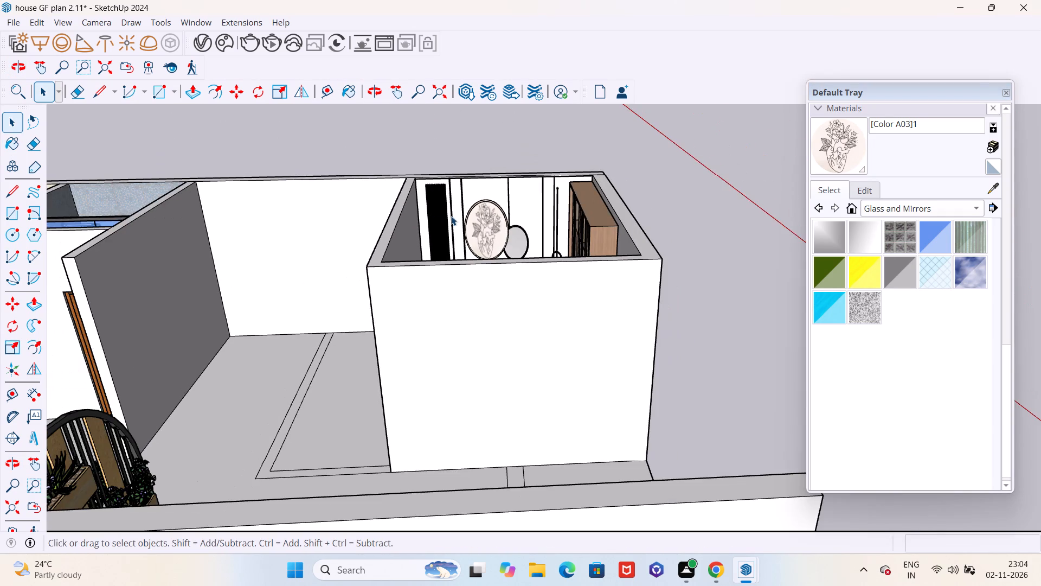
middle_click_drag(451, 216, 428, 251)
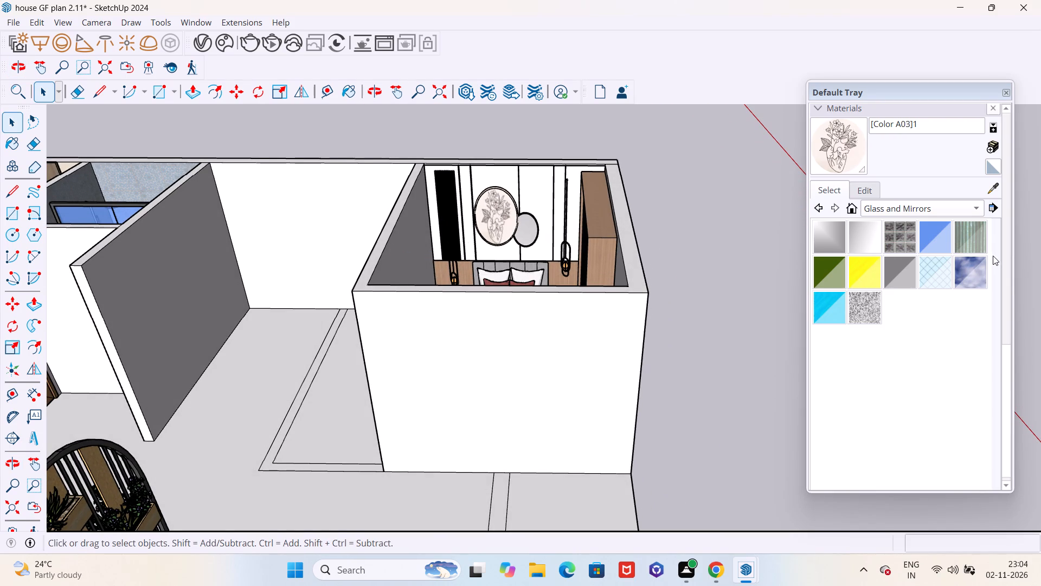
left_click(822, 211)
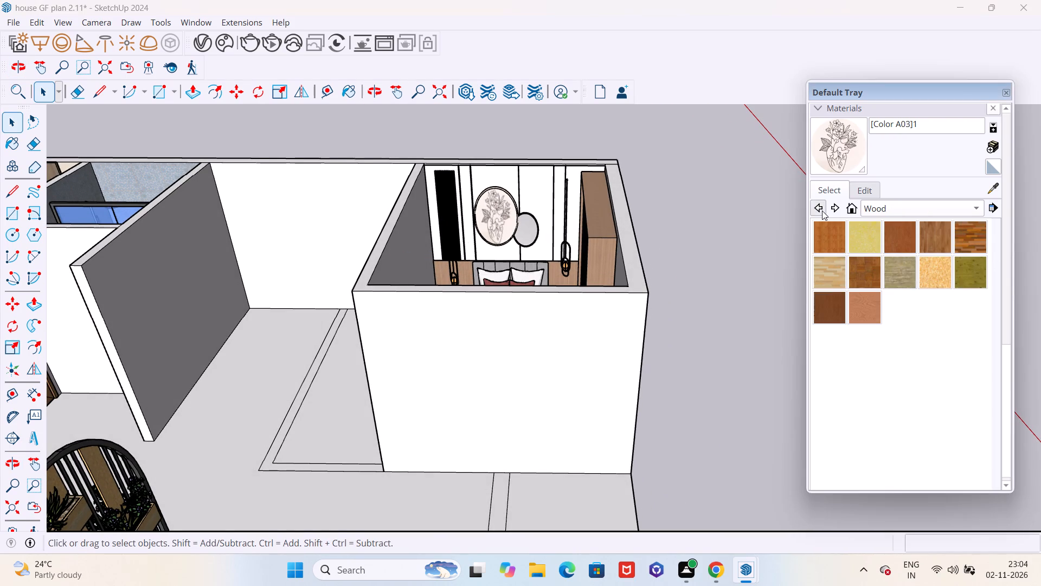
left_click(822, 211)
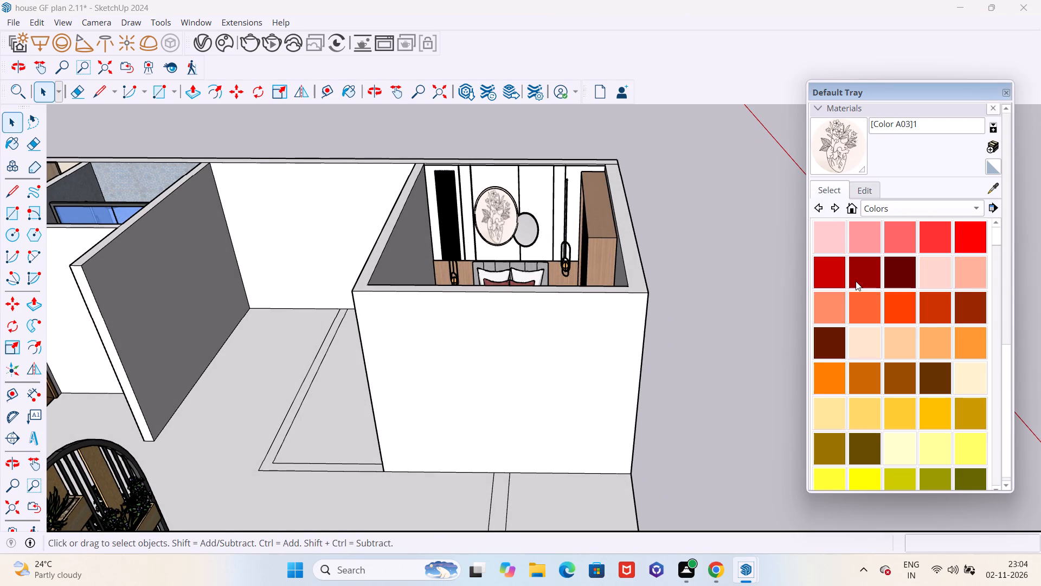
scroll(856, 284, "down", 4)
left_click(926, 214)
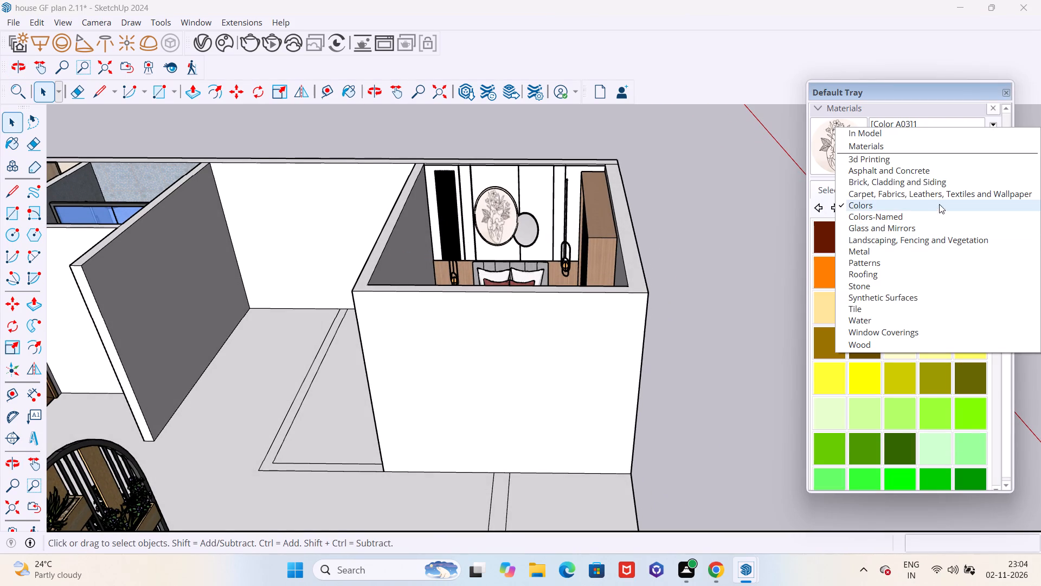
left_click(827, 212)
Load the Plain_Shades folder from sketchup data as a material collection and open its Asian Paints Chromatics set.
left_click(991, 206)
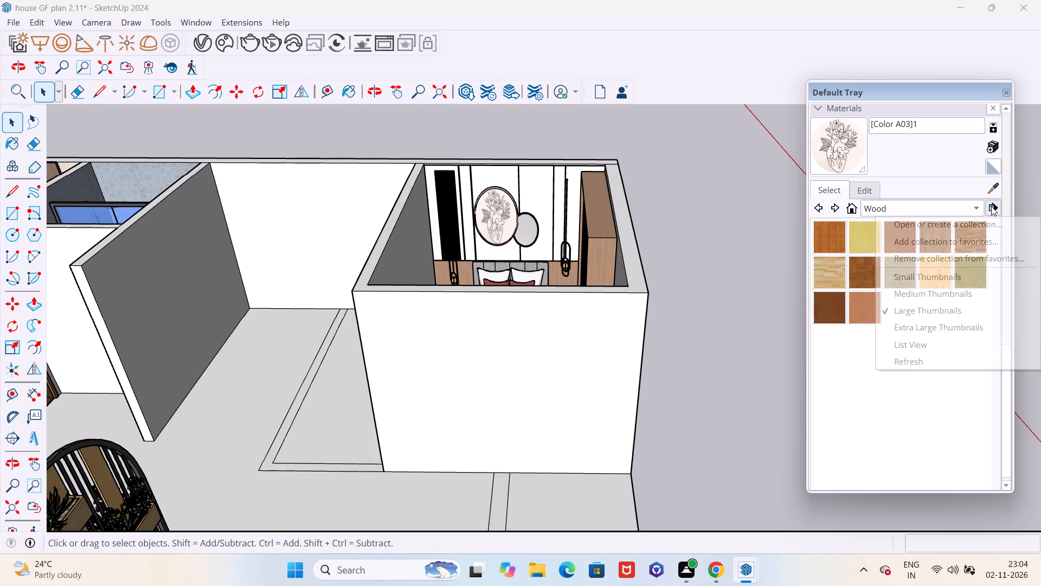
left_click(958, 224)
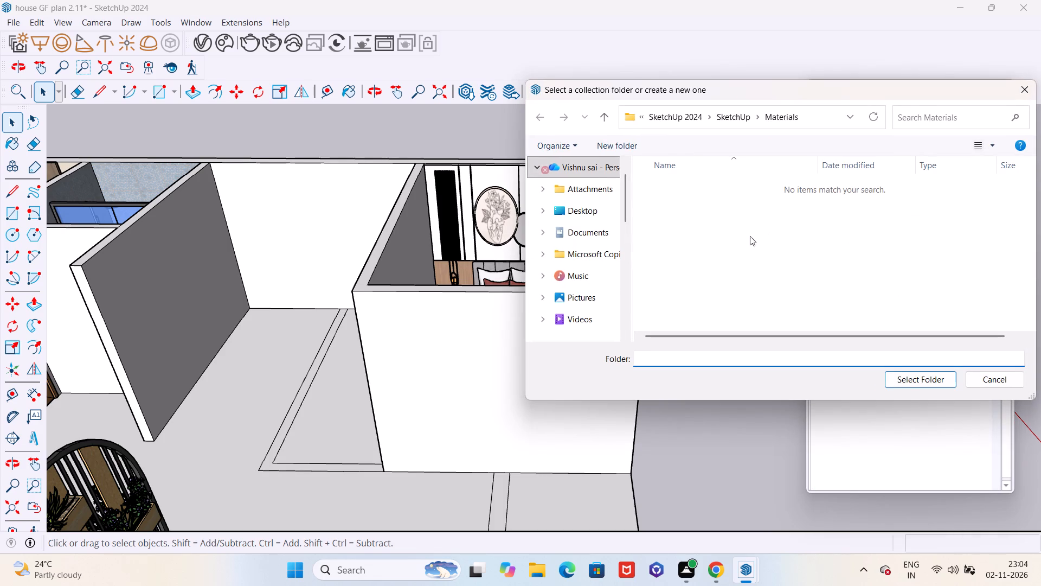
scroll(547, 286, "down", 3)
left_click(574, 279)
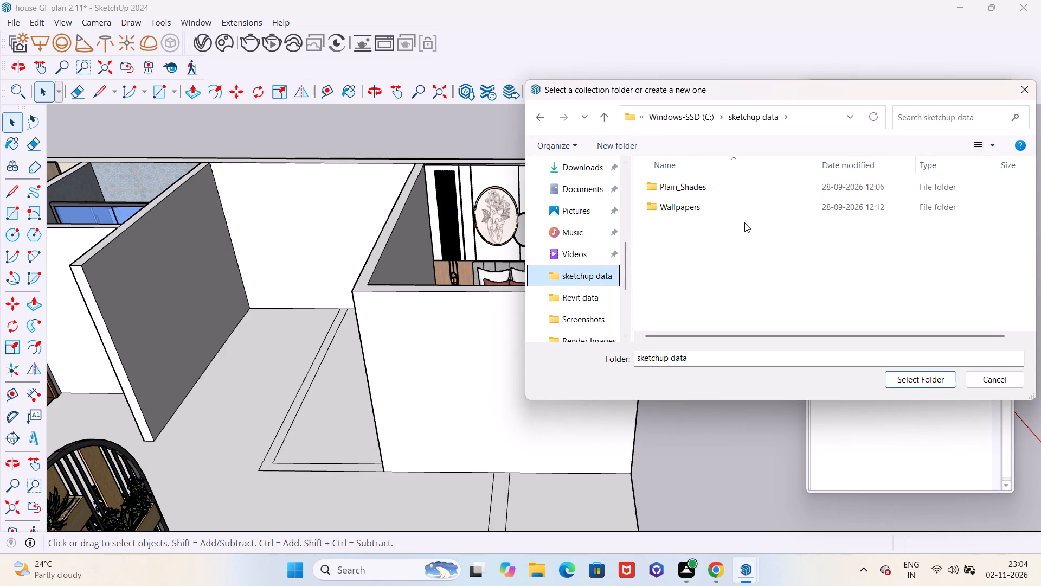
left_click(696, 195)
left_click(696, 192)
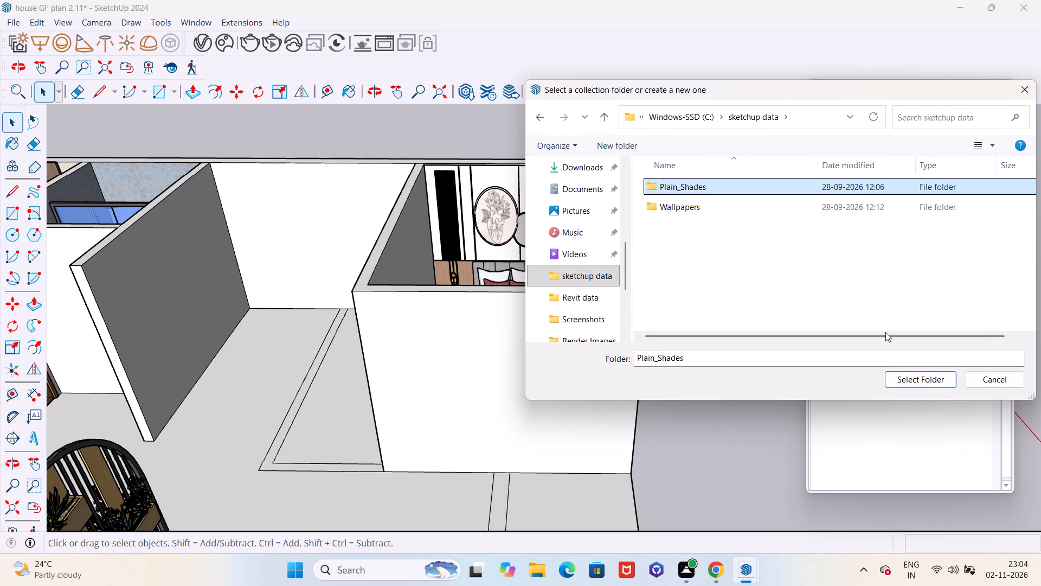
left_click(910, 378)
left_click(870, 253)
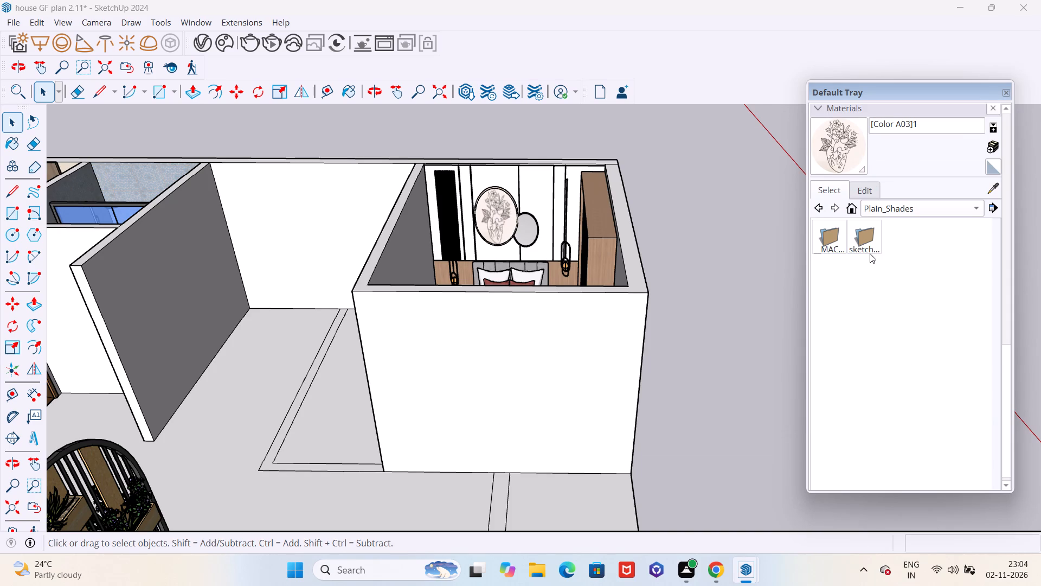
left_click(865, 235)
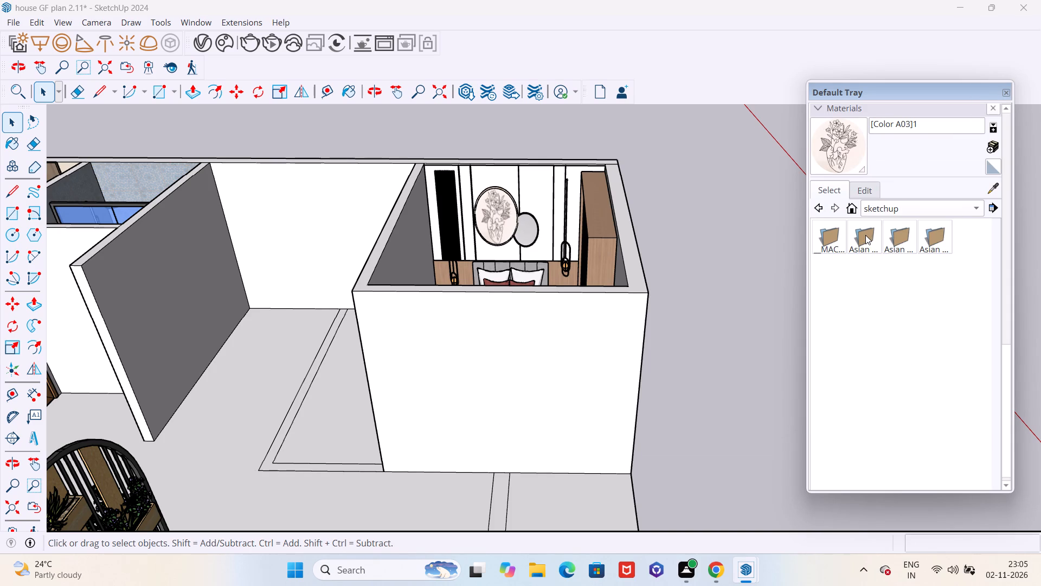
left_click(862, 241)
Look through the Asian Paints Chromatics shades and compare them with the bedroom's interior for a suitable wall colour.
scroll(832, 310, "down", 4)
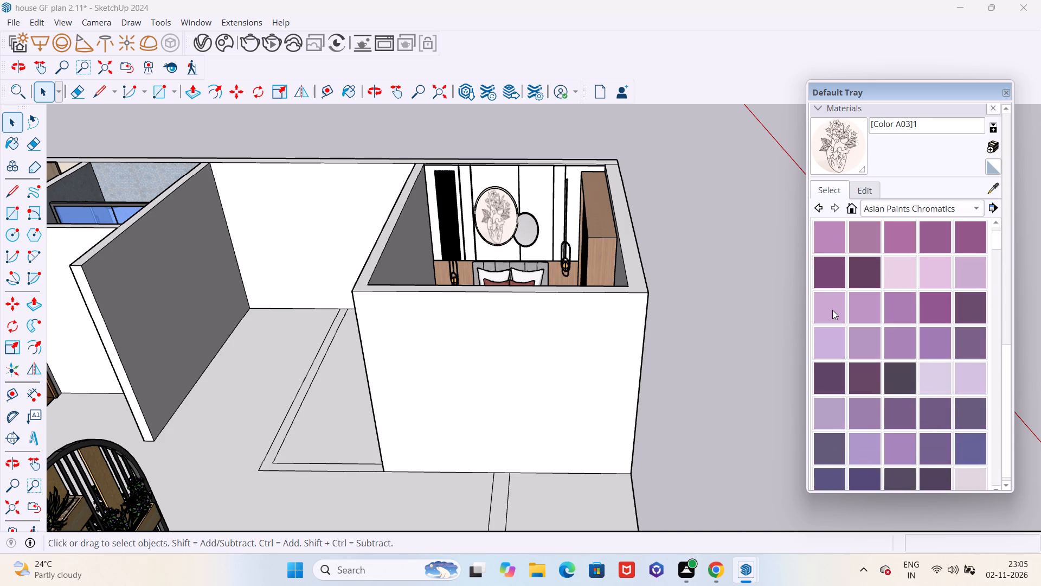
scroll(832, 310, "down", 20)
scroll(832, 310, "down", 2)
scroll(837, 308, "up", 1)
scroll(837, 308, "down", 12)
scroll(838, 306, "up", 2)
scroll(838, 306, "down", 20)
scroll(838, 306, "down", 19)
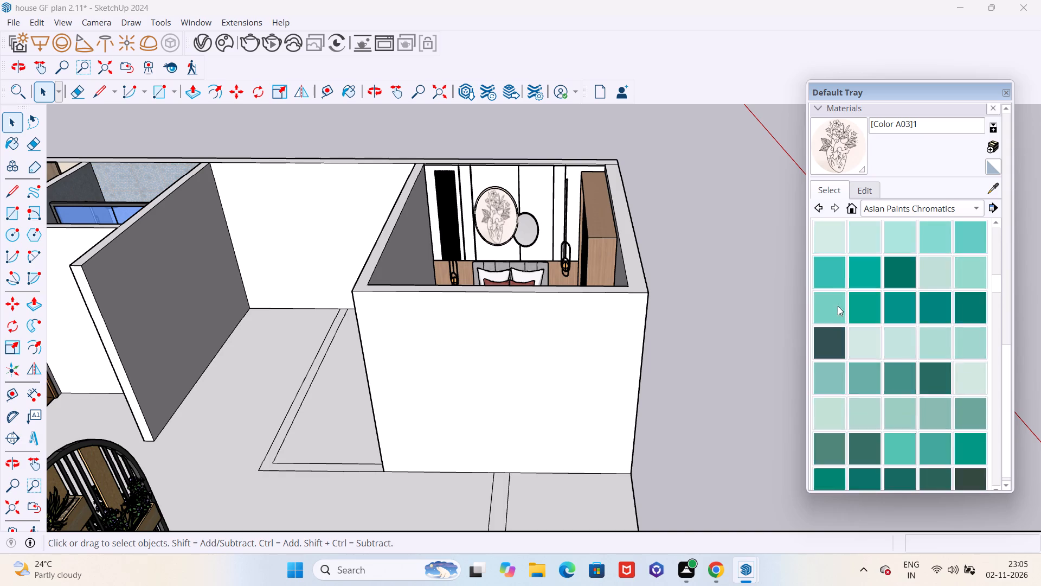
scroll(838, 306, "down", 20)
scroll(838, 306, "down", 8)
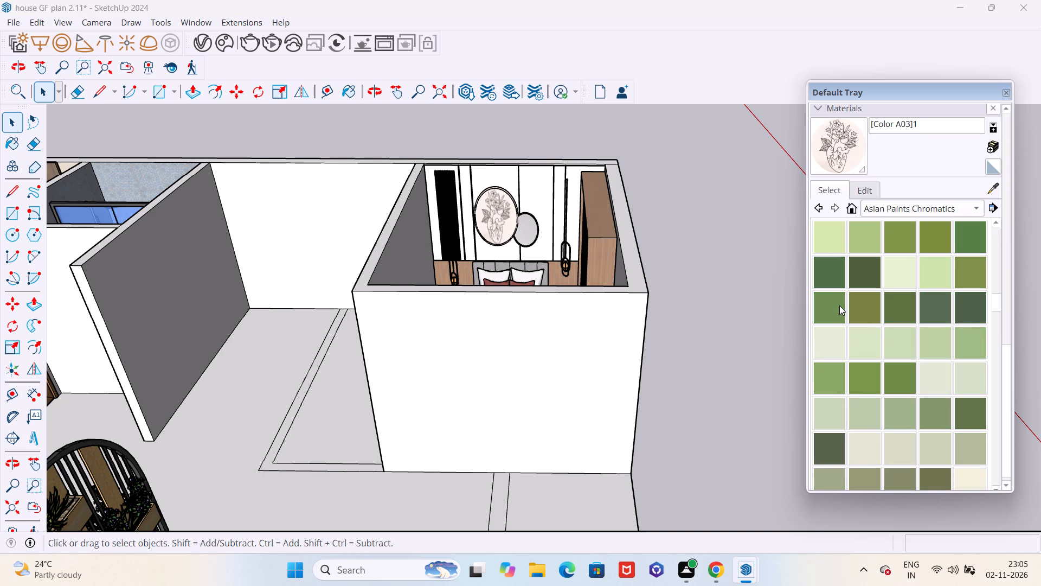
scroll(534, 220, "up", 7)
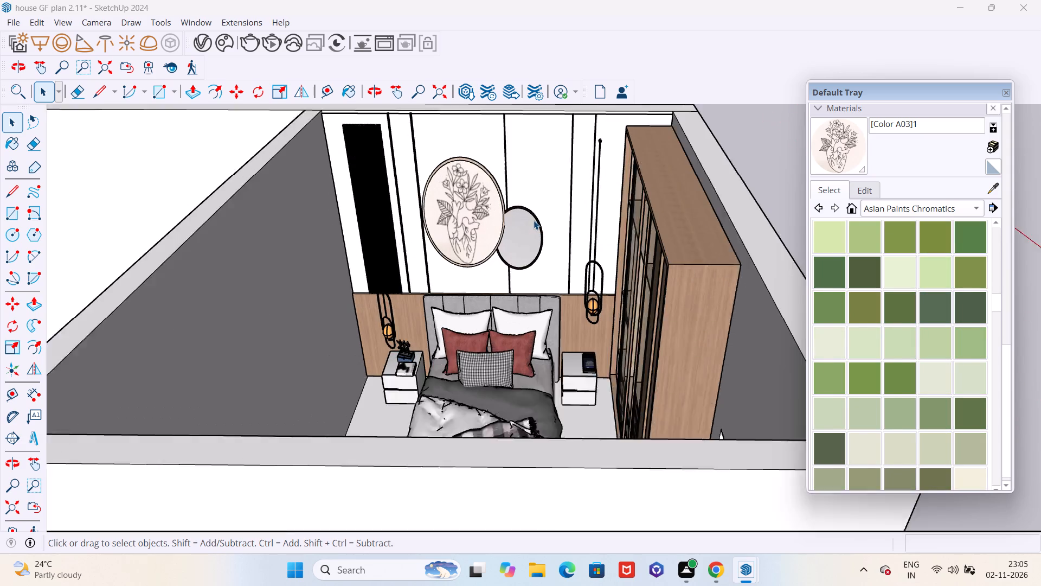
scroll(433, 239, "down", 5)
middle_click_drag(418, 243, 788, 259)
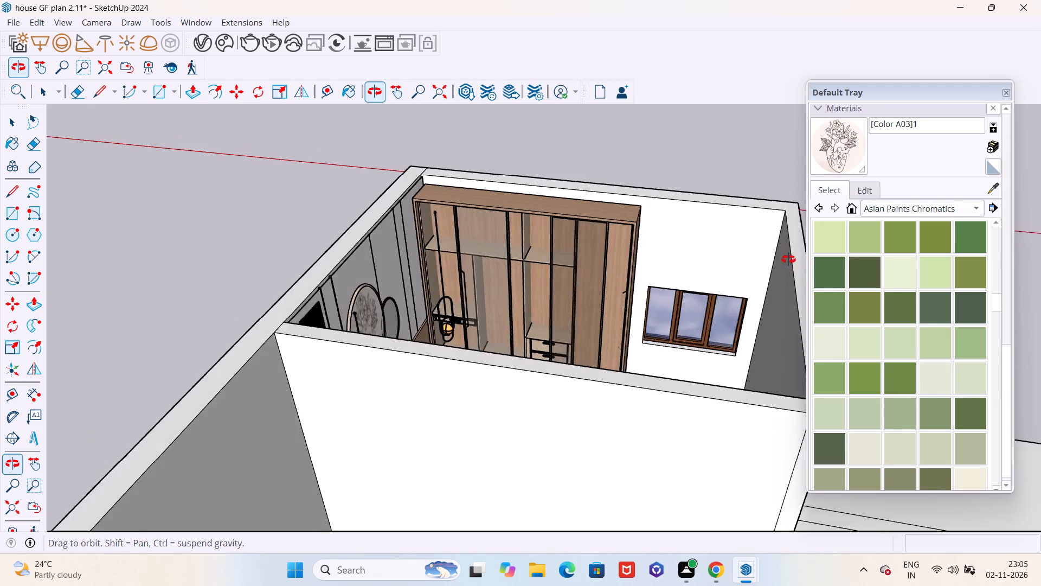
middle_click_drag(788, 259, 283, 340)
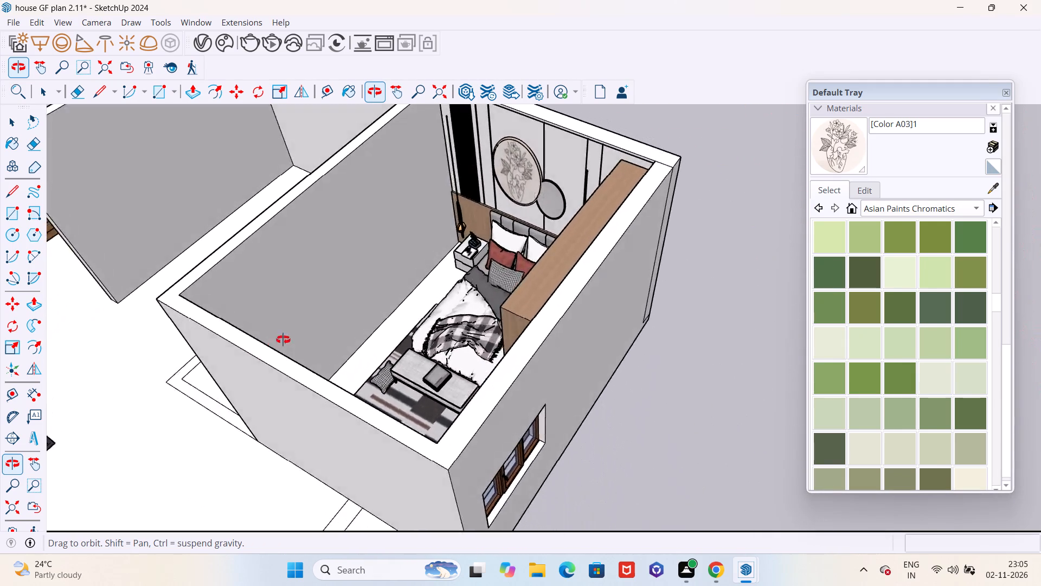
middle_click_drag(283, 340, 324, 294)
scroll(889, 342, "down", 3)
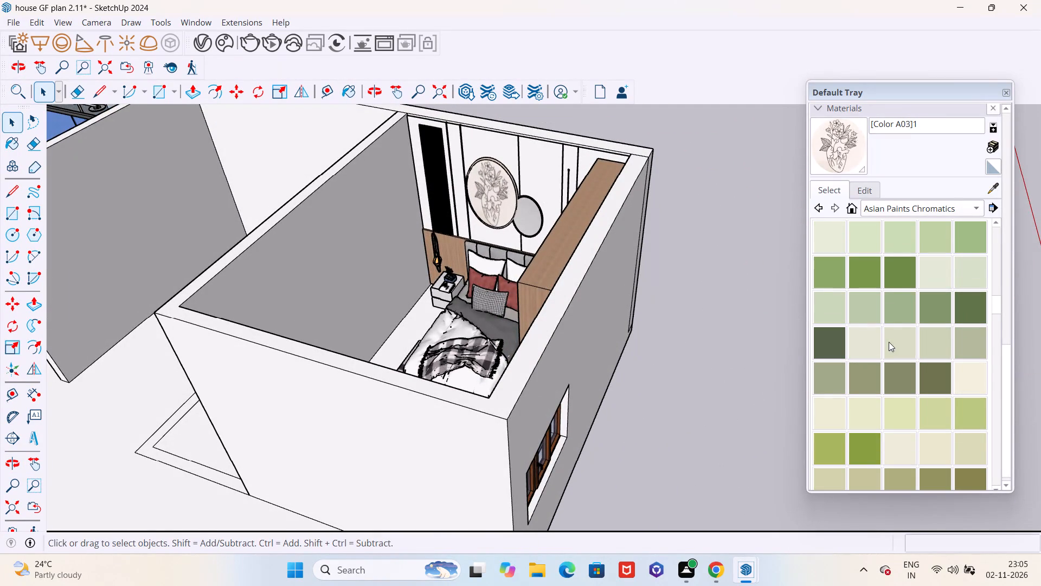
Pick the 0746 AP 7715 LUMINOUS shade and paint the bedroom's side wall opposite the wardrobe with it.
left_click(895, 339)
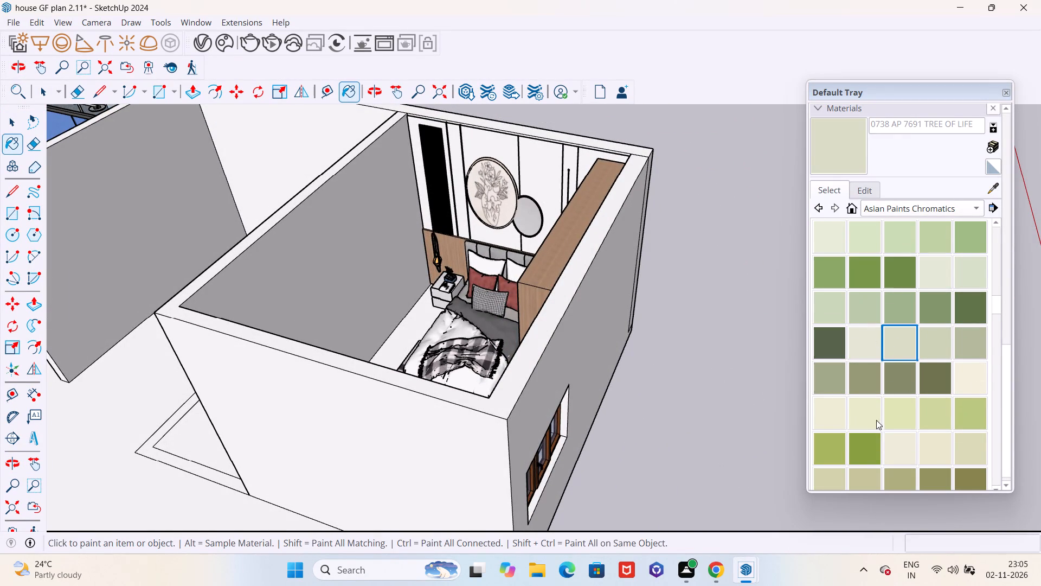
left_click(834, 417)
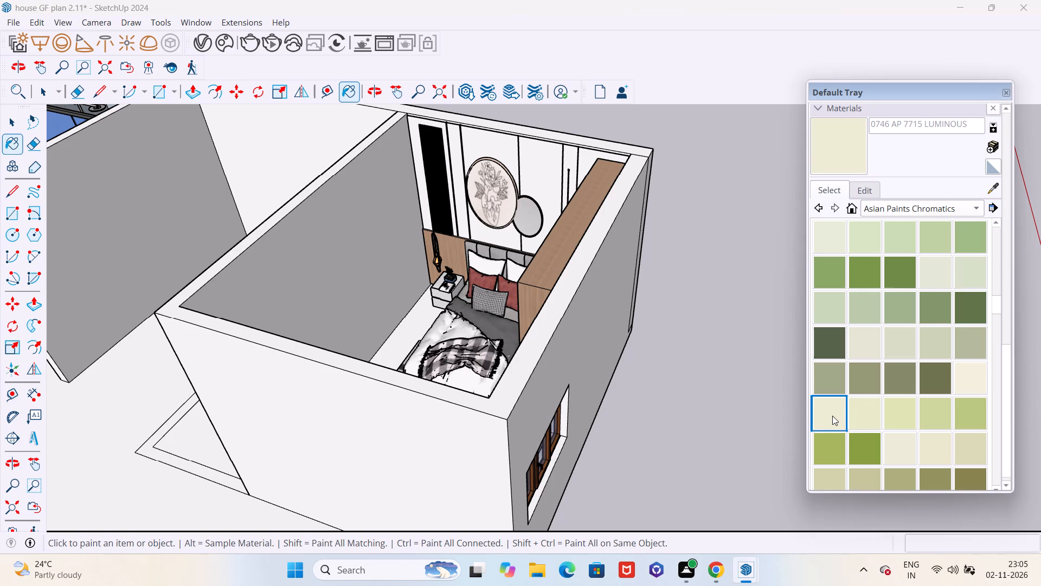
scroll(831, 411, "down", 5)
scroll(729, 408, "down", 4)
scroll(461, 296, "up", 6)
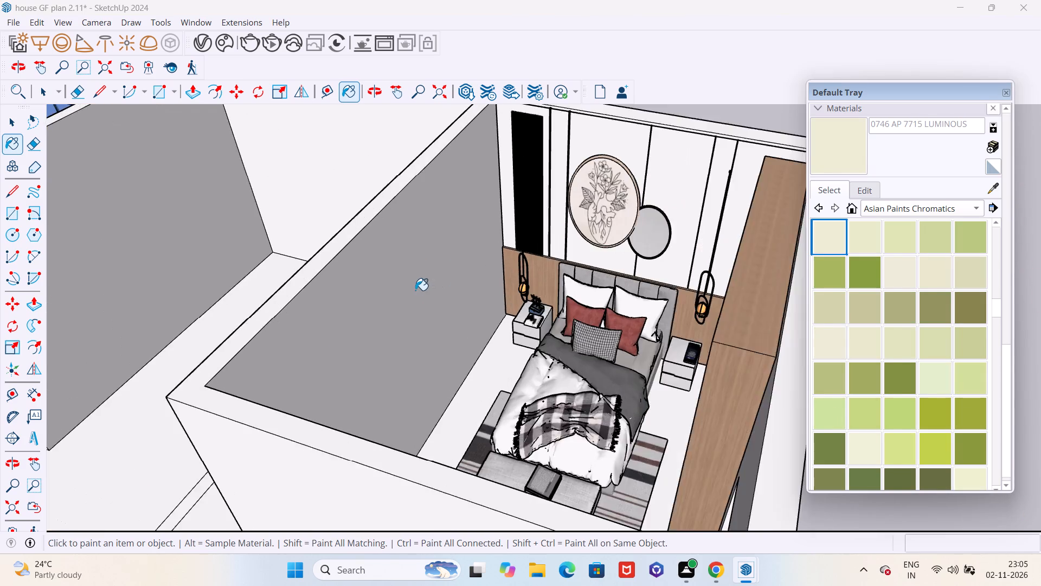
scroll(415, 290, "up", 2)
left_click(415, 285)
Paint the bedroom's window wall behind the wardrobe with 0746 AP 7715 LUMINOUS.
scroll(425, 283, "down", 6)
middle_click_drag(433, 289, 640, 275)
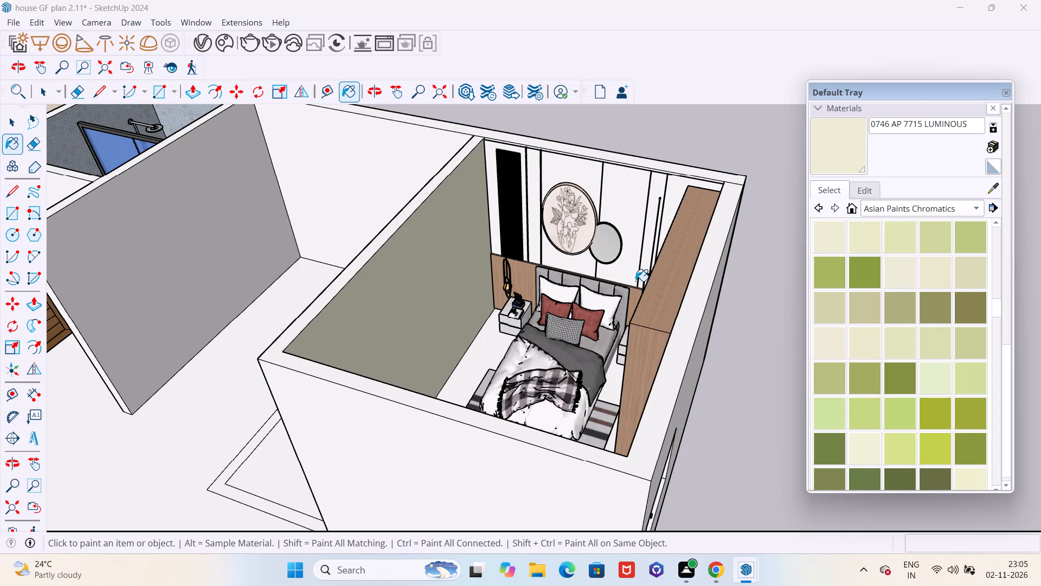
scroll(596, 293, "down", 8)
middle_click_drag(555, 301, 574, 302)
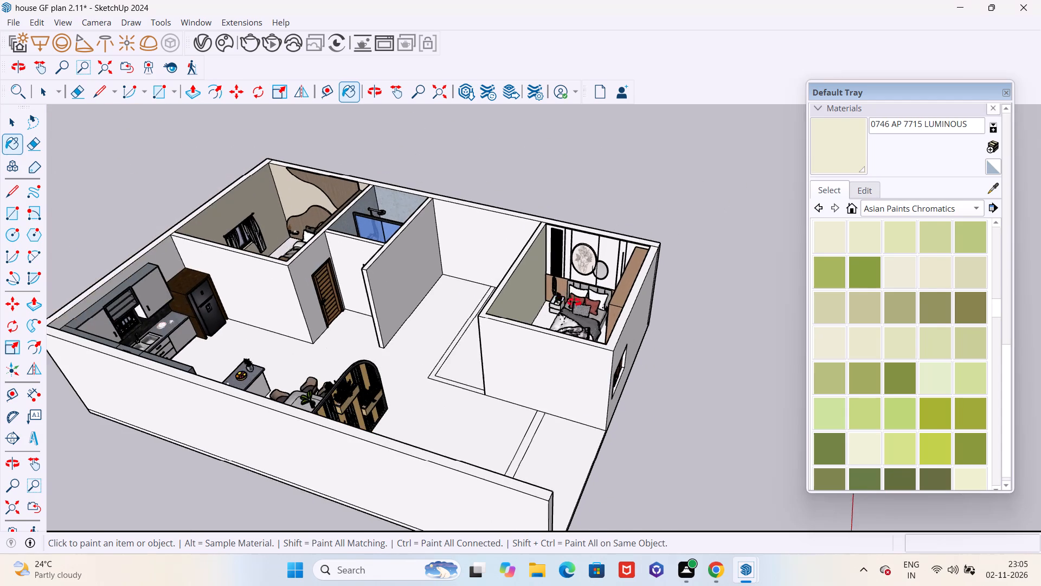
middle_click_drag(574, 302, 822, 300)
scroll(638, 292, "up", 11)
left_click(646, 259)
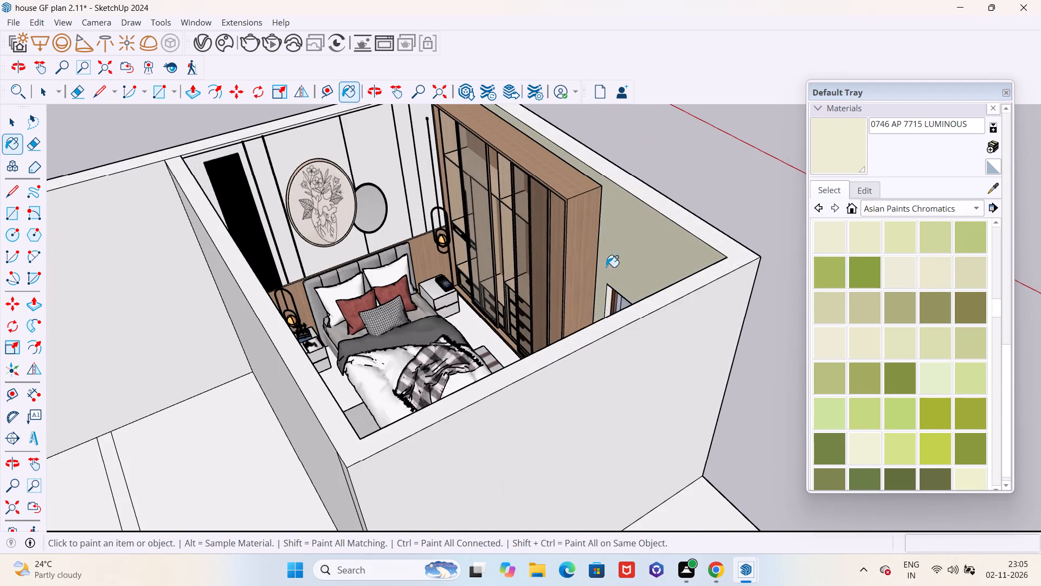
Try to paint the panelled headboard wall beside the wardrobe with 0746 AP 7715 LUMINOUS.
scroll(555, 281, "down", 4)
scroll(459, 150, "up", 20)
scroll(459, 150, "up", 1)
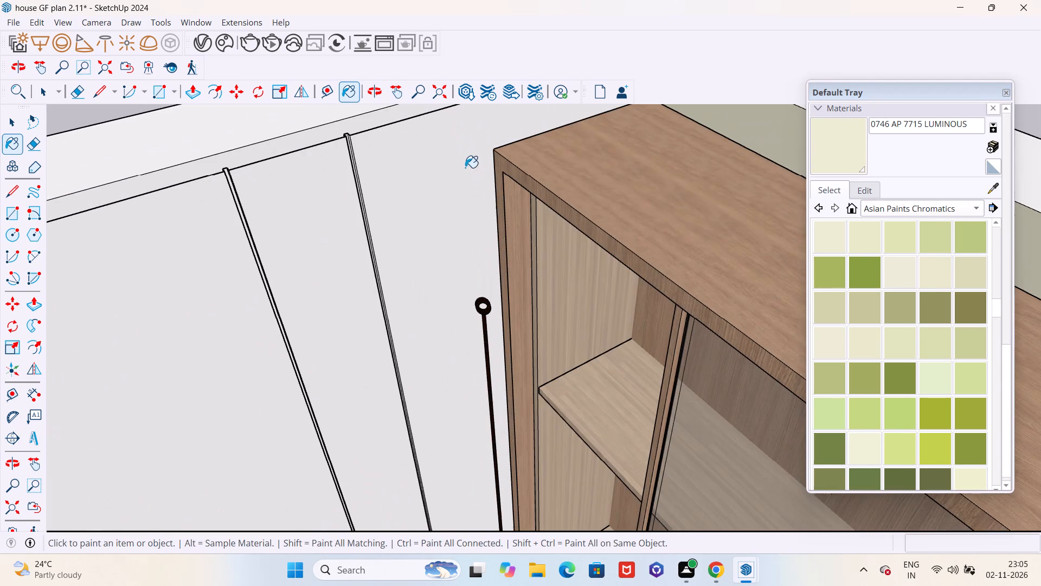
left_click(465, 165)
Paint the bedroom wall facing the headboard with 0746 AP 7715 LUMINOUS.
scroll(499, 194, "down", 20)
scroll(499, 194, "down", 3)
scroll(518, 202, "up", 1)
scroll(518, 202, "down", 2)
middle_click_drag(448, 294, 962, 279)
scroll(643, 234, "up", 6)
left_click(569, 289)
scroll(566, 270, "down", 3)
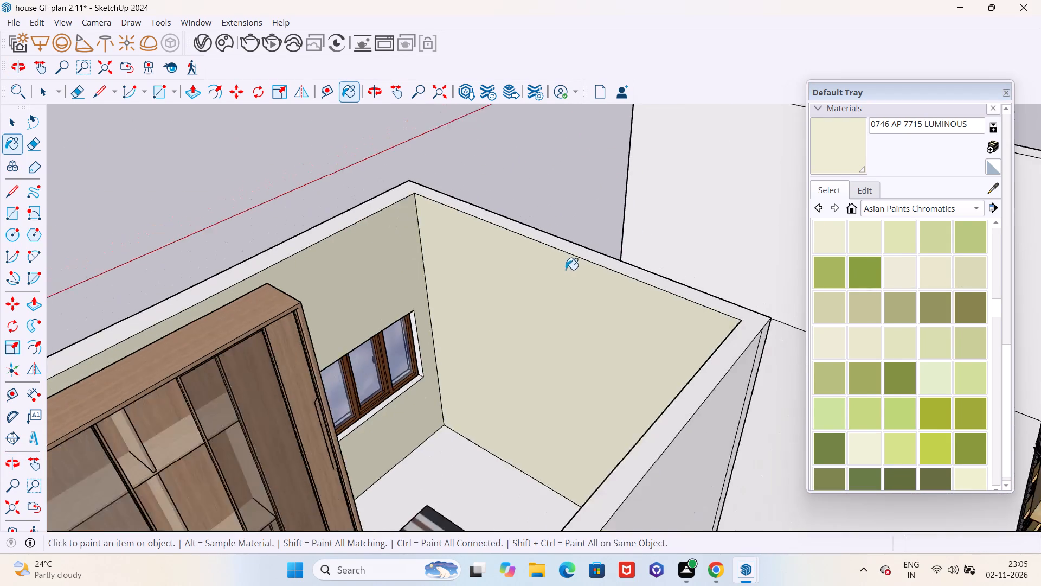
Examine the painted bedroom walls from several angles, including the panelled headboard wall beside the wardrobe.
scroll(566, 270, "down", 2)
middle_click_drag(497, 281, 470, 297)
scroll(633, 275, "down", 6)
middle_click_drag(593, 307, 487, 322)
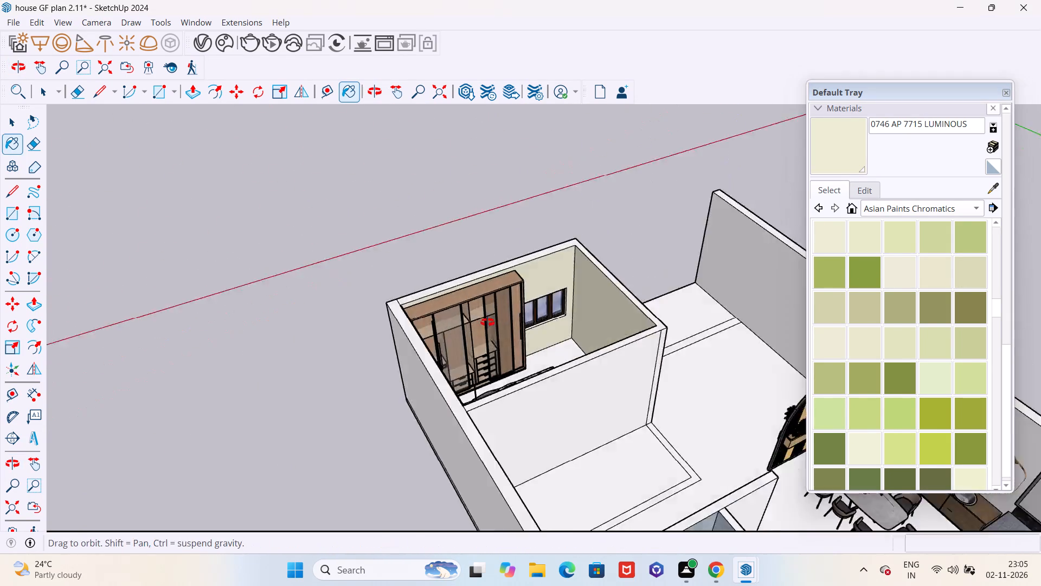
middle_click_drag(487, 322, 382, 322)
scroll(514, 314, "up", 7)
scroll(566, 344, "down", 1)
middle_click_drag(510, 349, 349, 324)
scroll(399, 293, "up", 6)
scroll(552, 328, "down", 5)
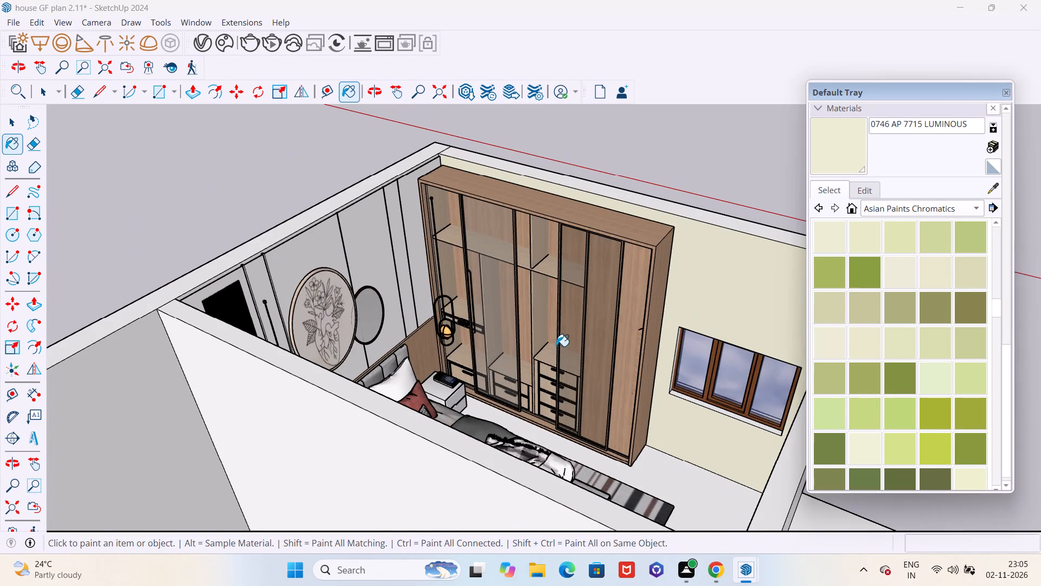
Open the panelled headboard wall component for editing and paint its panels with 0746 AP 7715 LUMINOUS, including those beside the slatted strip.
key("space")
left_click(289, 264)
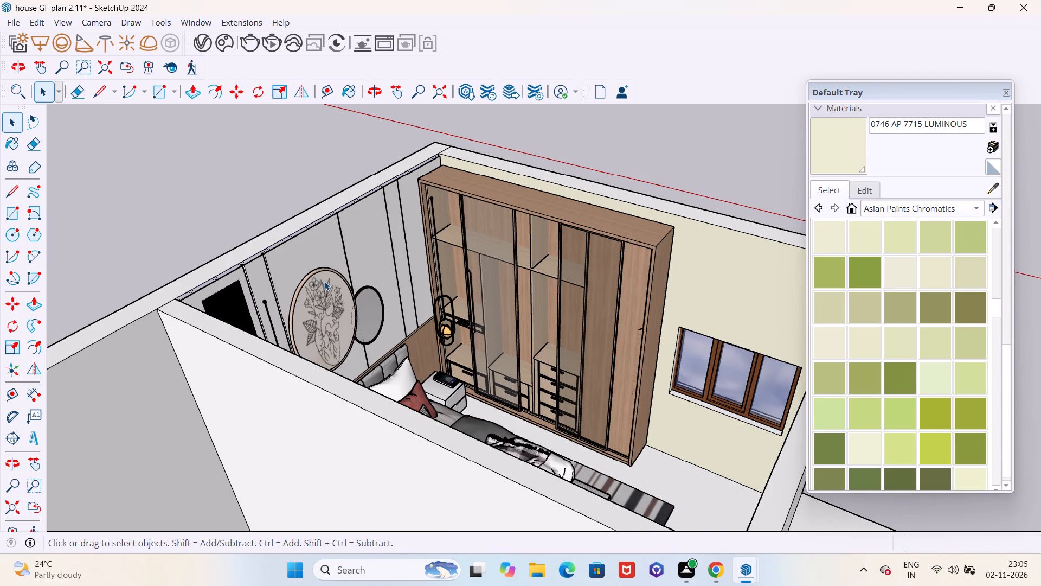
left_click(324, 281)
scroll(295, 266, "up", 3)
double_click(295, 262)
left_click(295, 262)
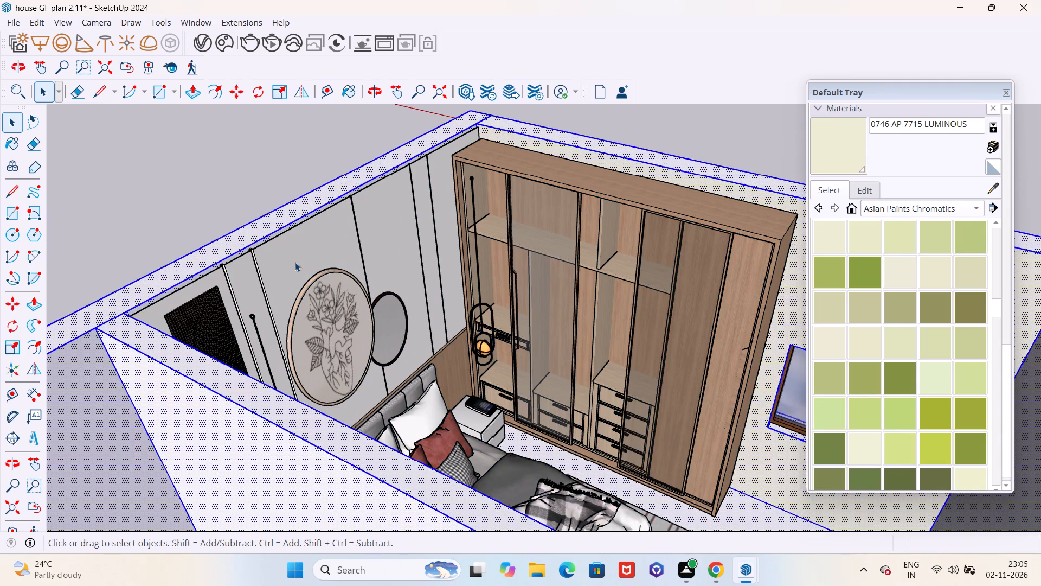
scroll(295, 262, "up", 6)
double_click(295, 262)
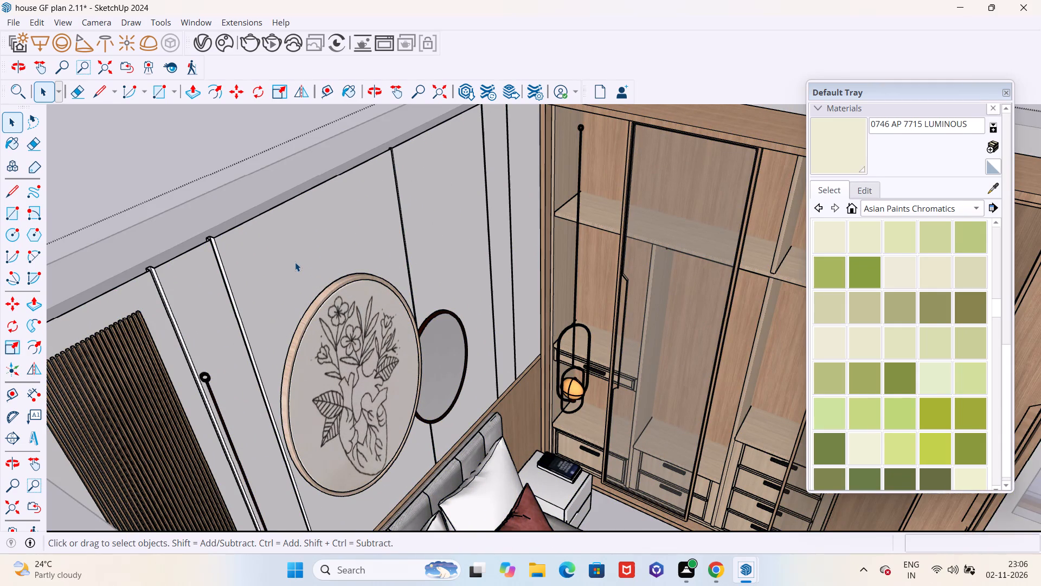
left_click(295, 262)
double_click(295, 262)
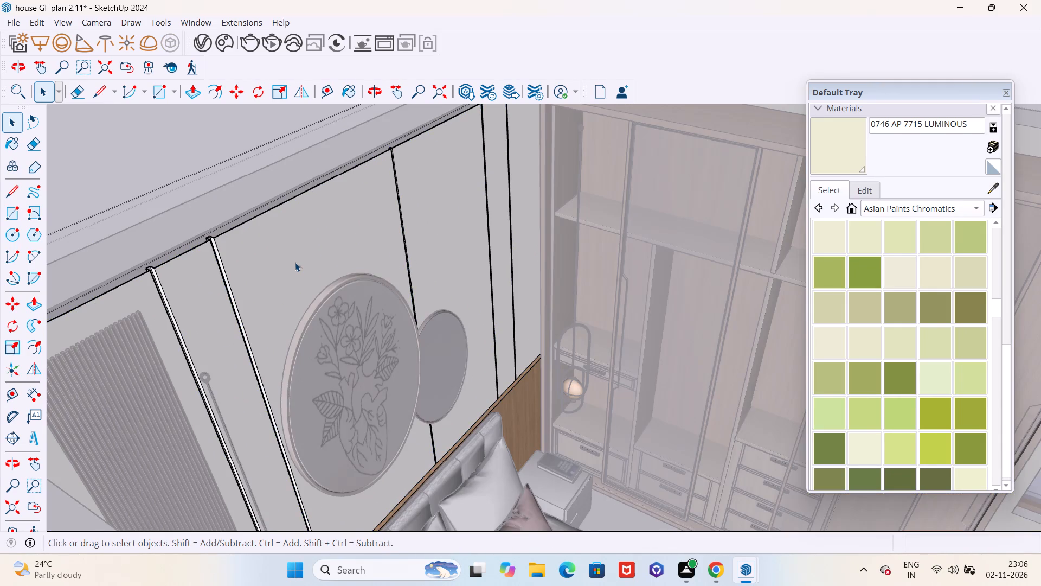
left_click(849, 157)
left_click(334, 227)
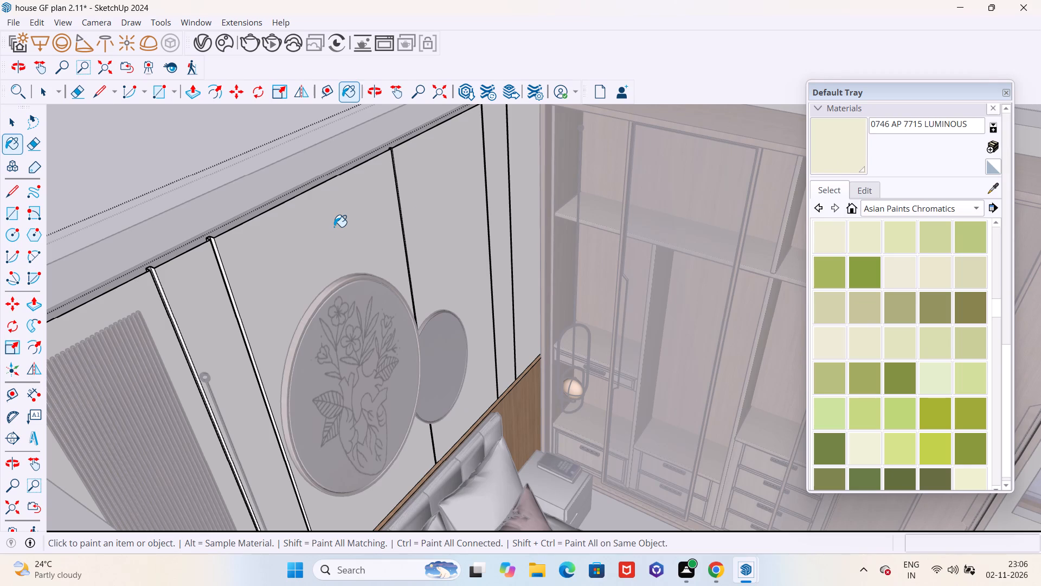
left_click(448, 219)
left_click(498, 198)
left_click(522, 179)
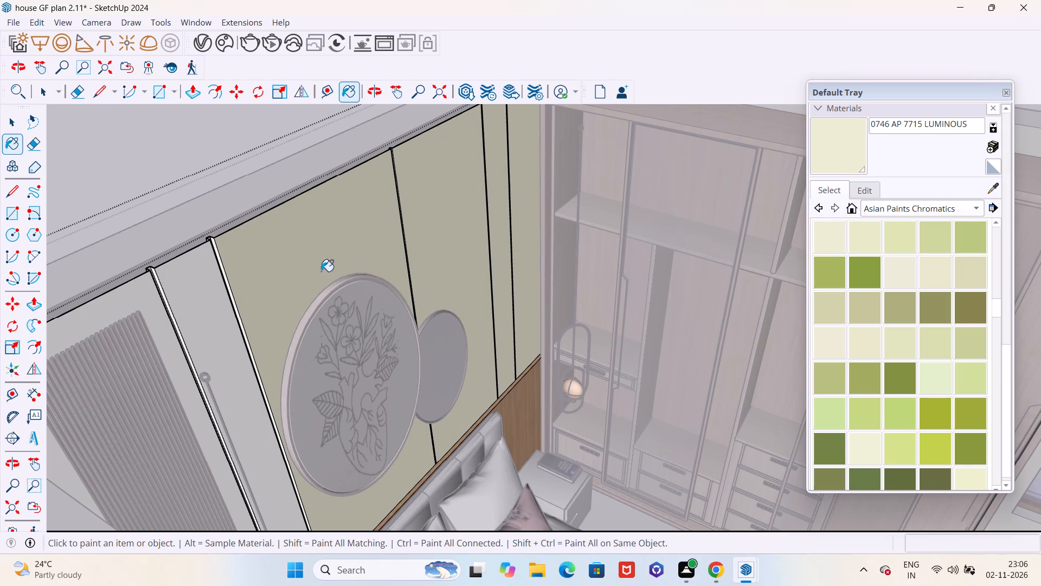
left_click(196, 304)
left_click(155, 308)
scroll(470, 257, "down", 5)
middle_click_drag(481, 258, 466, 263)
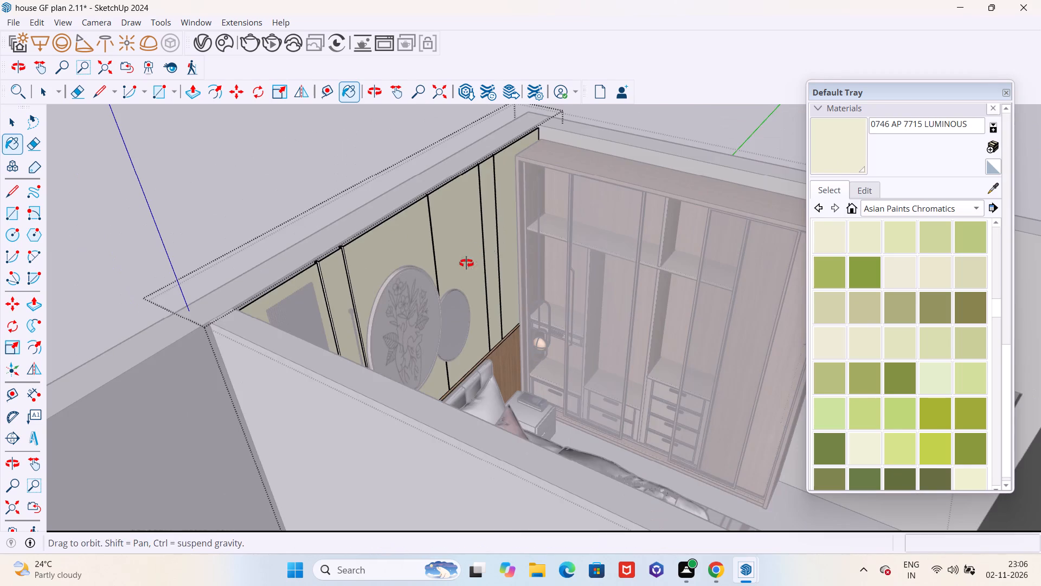
middle_click_drag(466, 263, 388, 289)
key("space")
scroll(409, 286, "down", 13)
left_click(613, 216)
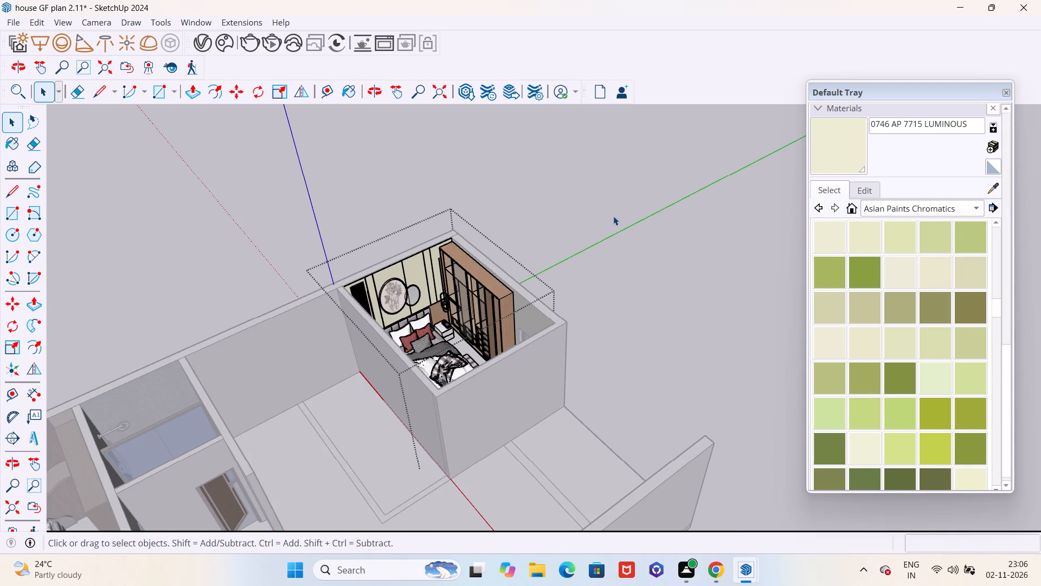
left_click(613, 216)
Examine the painted bedroom and its headboard panelling from several angles, in relation to the rest of the ground floor.
middle_click_drag(667, 295, 286, 255)
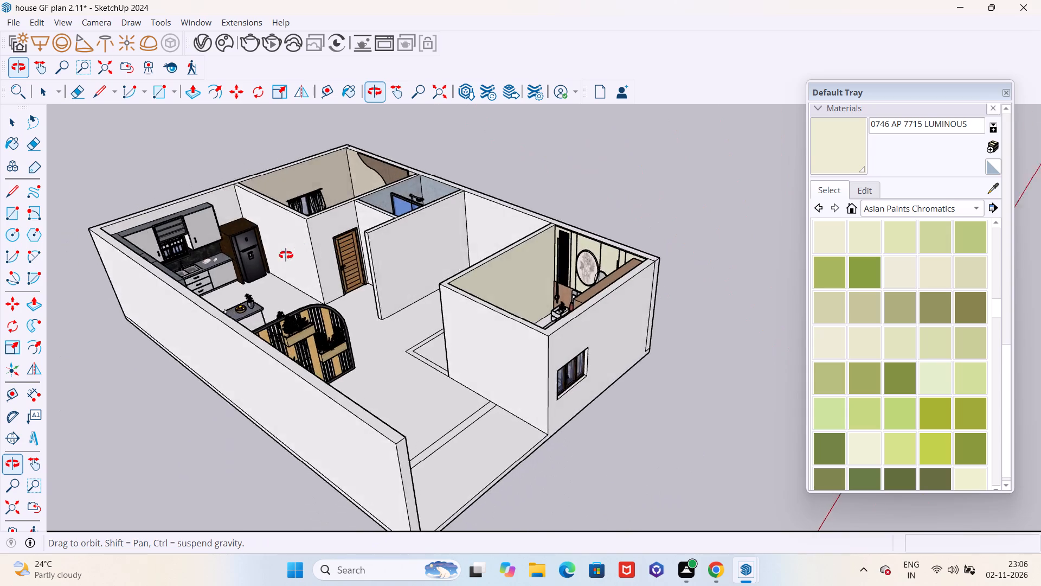
middle_click_drag(286, 255, 433, 276)
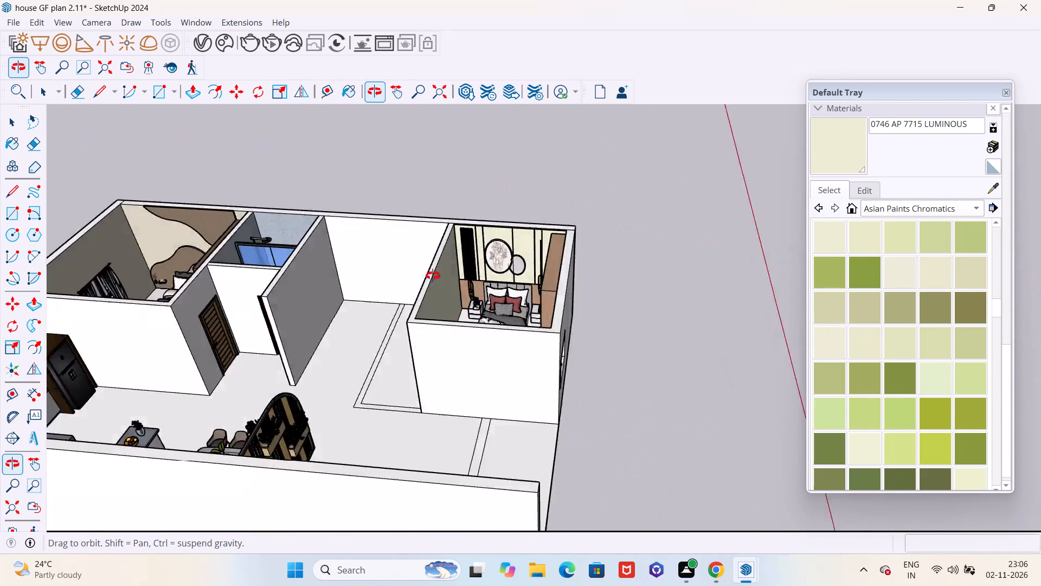
middle_click_drag(433, 276, 437, 289)
scroll(438, 292, "up", 5)
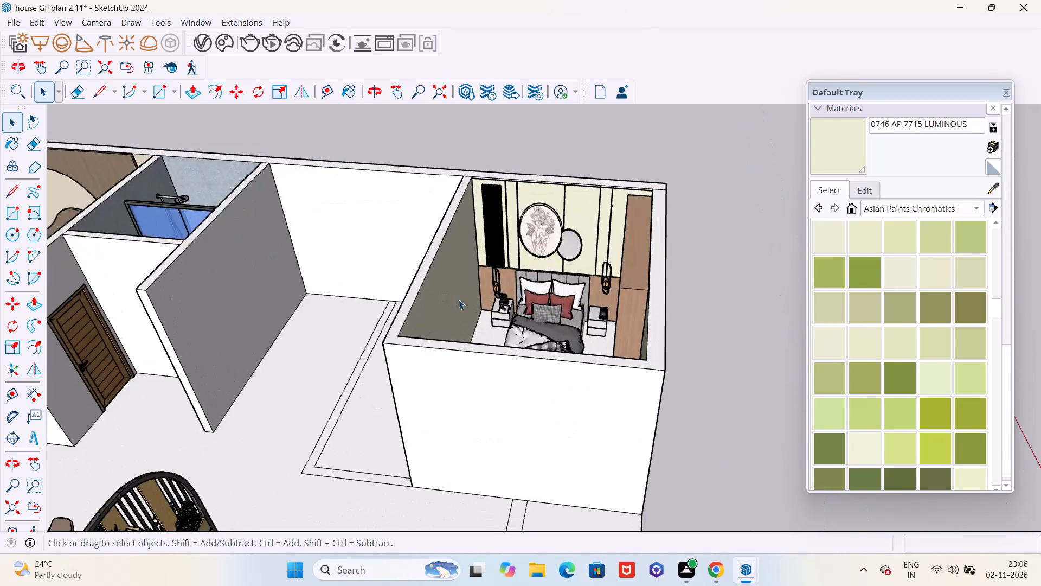
scroll(459, 300, "up", 3)
scroll(459, 300, "down", 4)
middle_click_drag(465, 322, 369, 351)
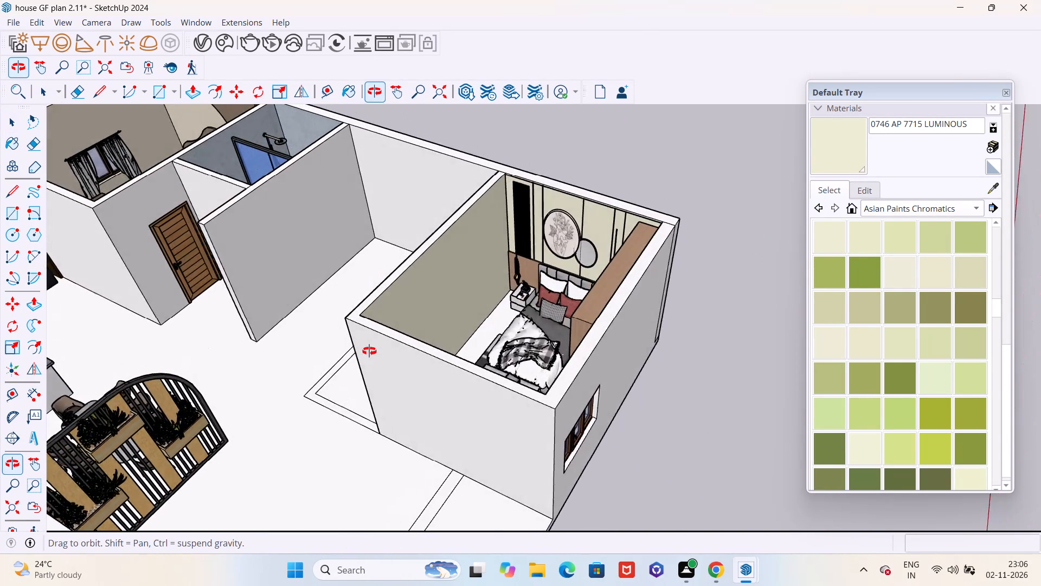
middle_click_drag(369, 351, 377, 351)
scroll(425, 341, "up", 6)
scroll(430, 337, "down", 5)
middle_click_drag(423, 344, 609, 452)
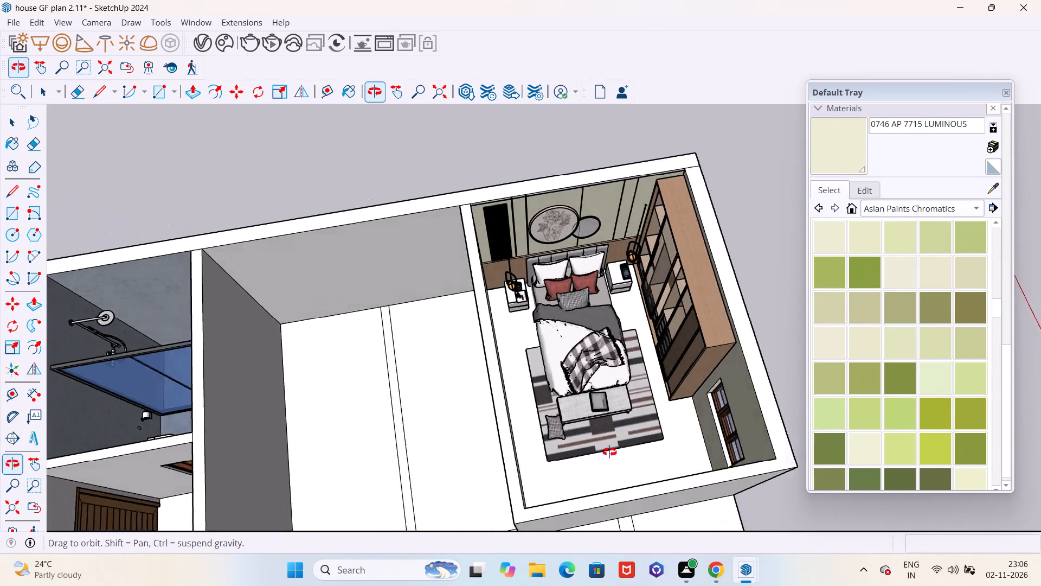
middle_click_drag(609, 452, 667, 448)
scroll(597, 372, "up", 5)
scroll(597, 372, "down", 1)
scroll(597, 372, "up", 1)
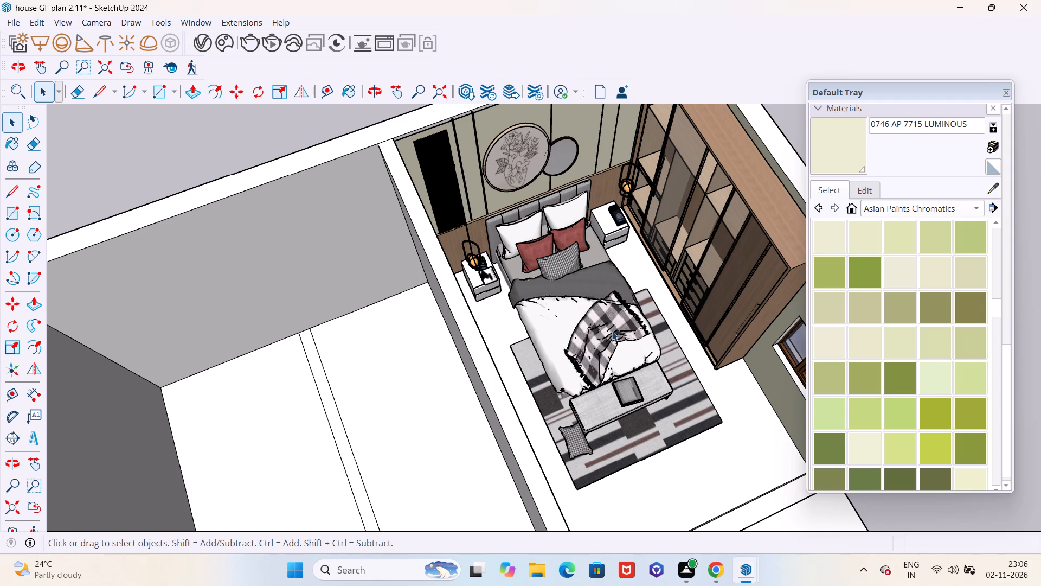
scroll(660, 310, "down", 4)
middle_click_drag(641, 347, 364, 381)
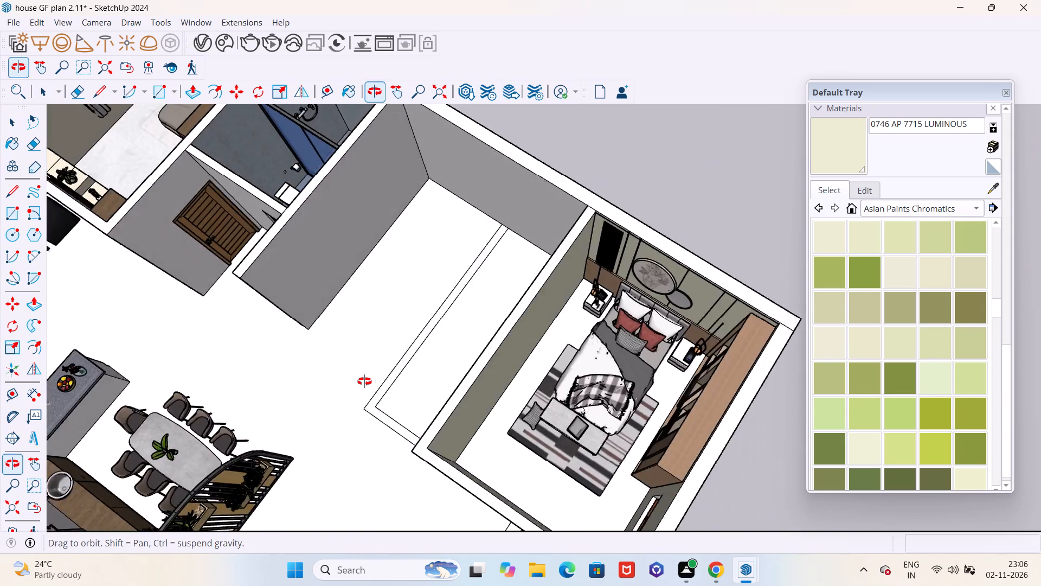
middle_click_drag(364, 381, 622, 304)
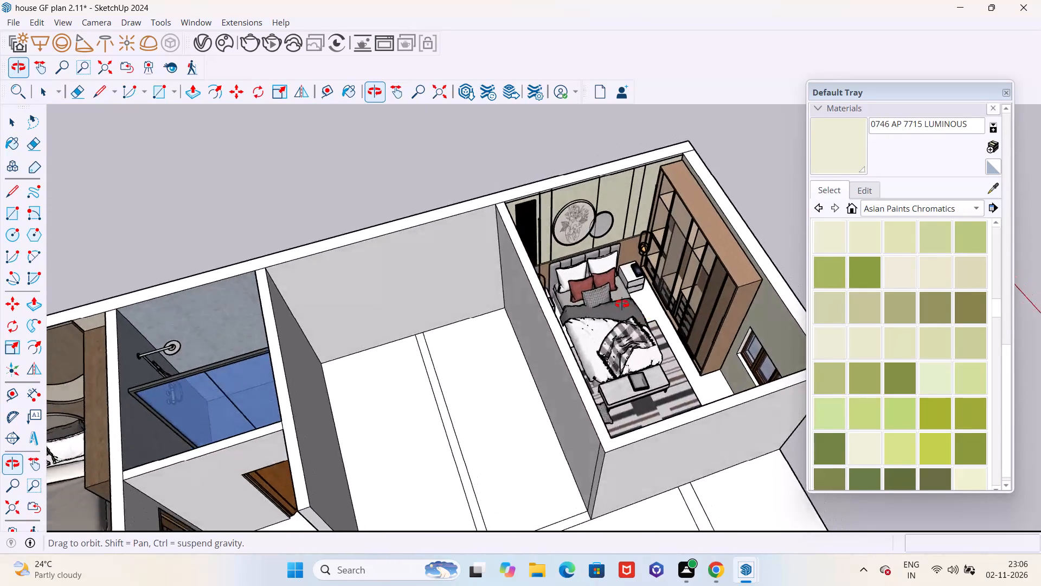
middle_click_drag(622, 304, 713, 278)
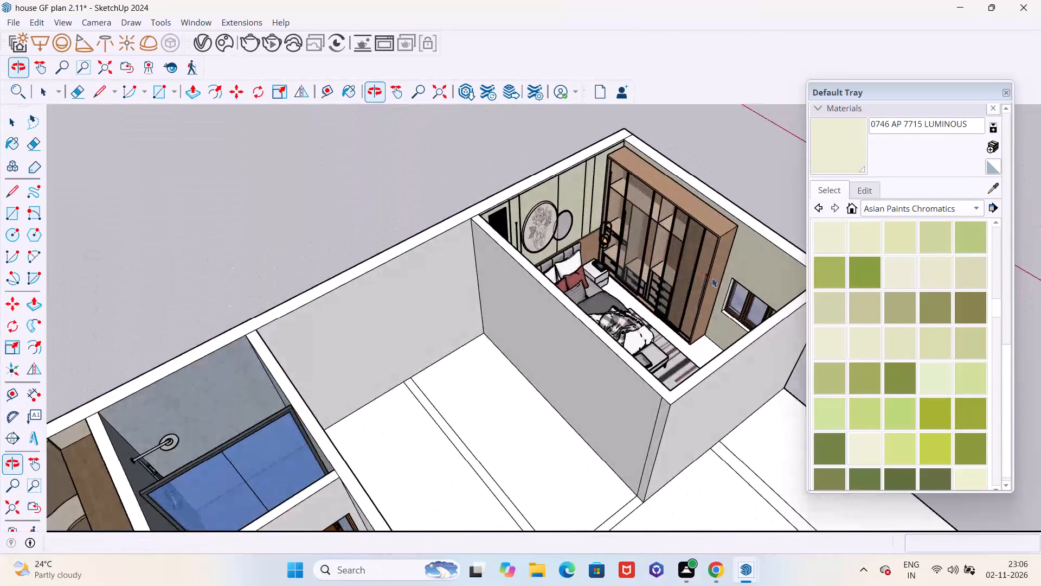
middle_click_drag(700, 278, 308, 252)
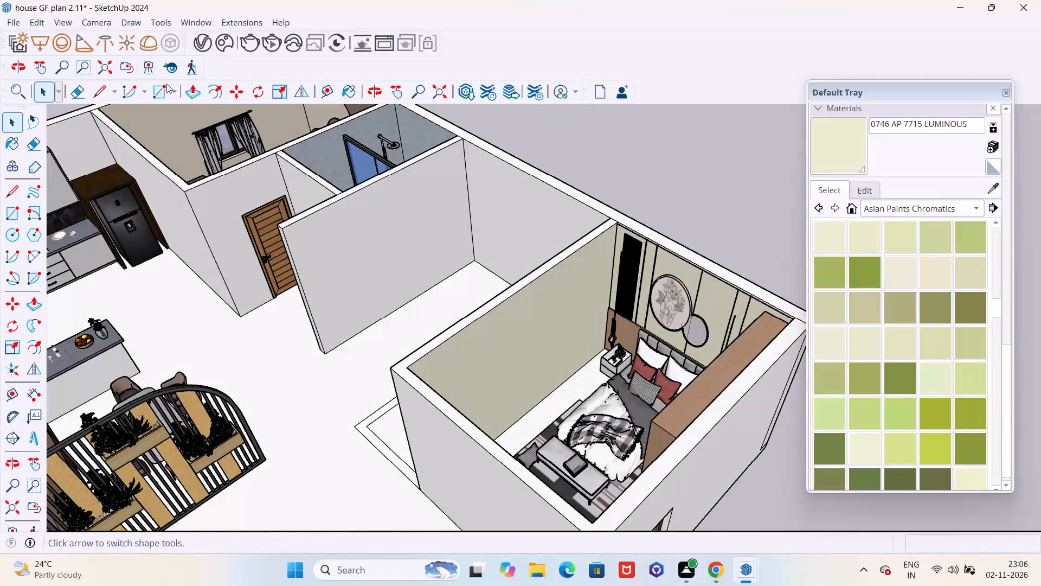
Import the leaf wall decoration model Dekoracija24 (1) from the Downloads folder.
left_click(21, 20)
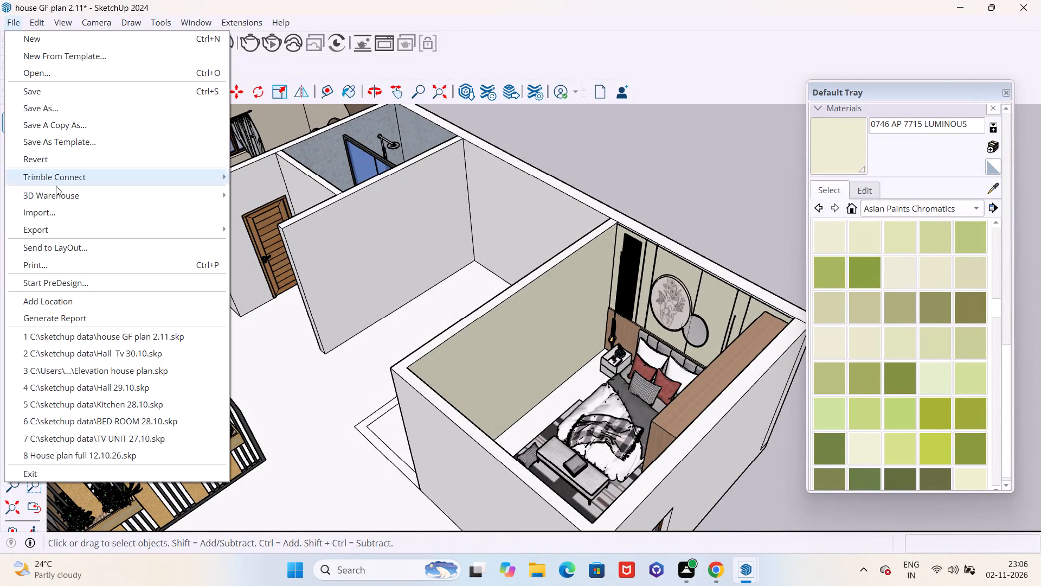
left_click(65, 210)
scroll(65, 205, "down", 1)
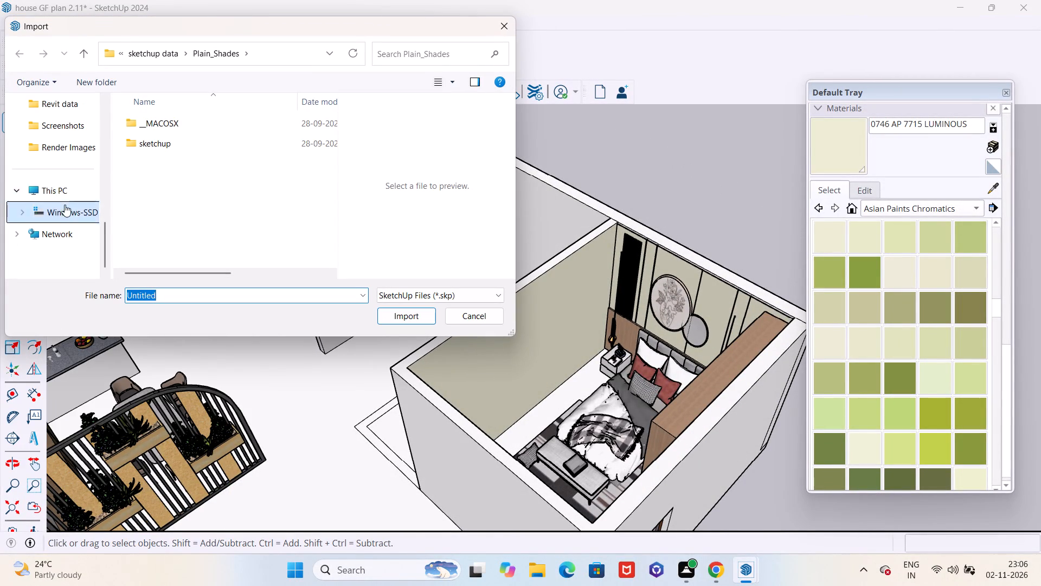
scroll(65, 205, "down", 2)
scroll(65, 205, "up", 6)
scroll(65, 205, "down", 2)
left_click(59, 233)
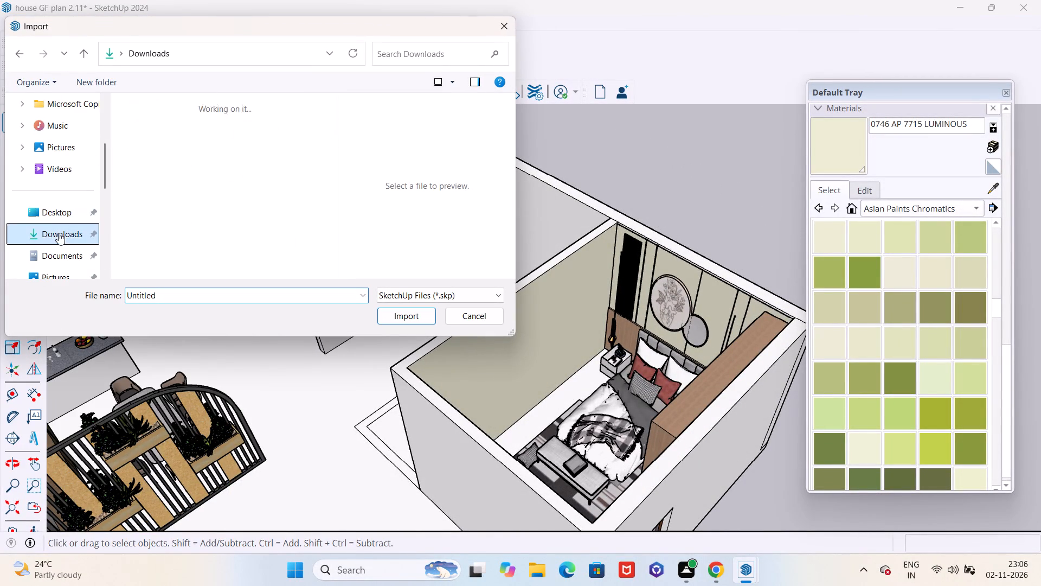
scroll(197, 198, "down", 4)
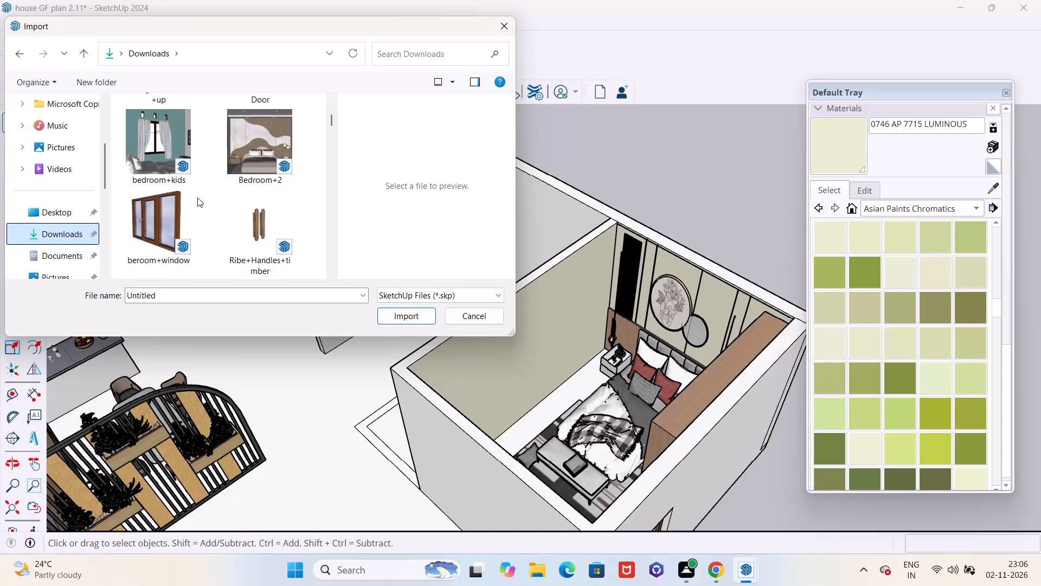
scroll(197, 198, "down", 4)
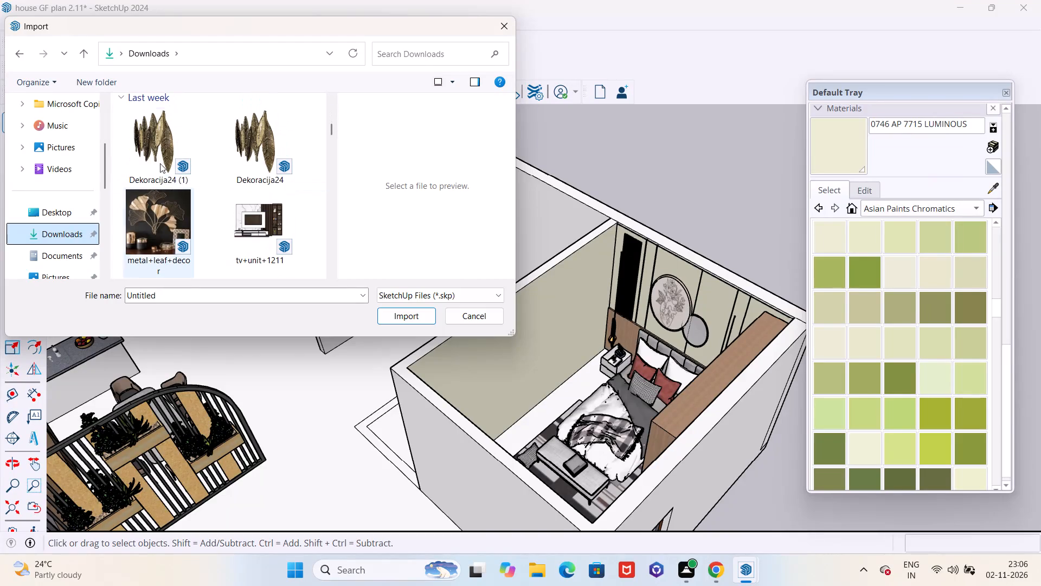
left_click(153, 155)
left_click(402, 314)
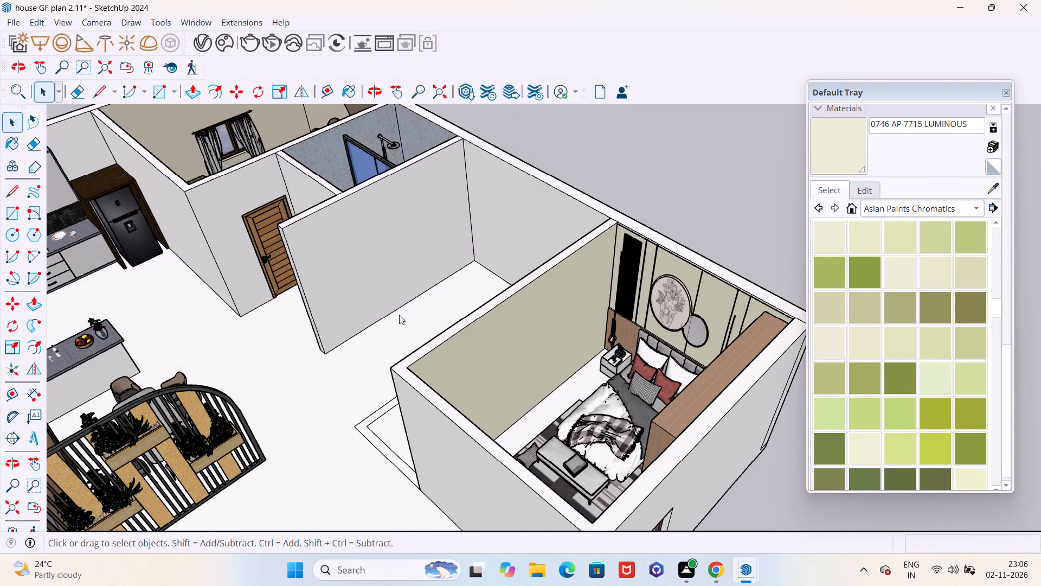
Place the leaf decoration on the plain bedroom wall facing the wardrobe and nudge it along the wall.
left_click(646, 320)
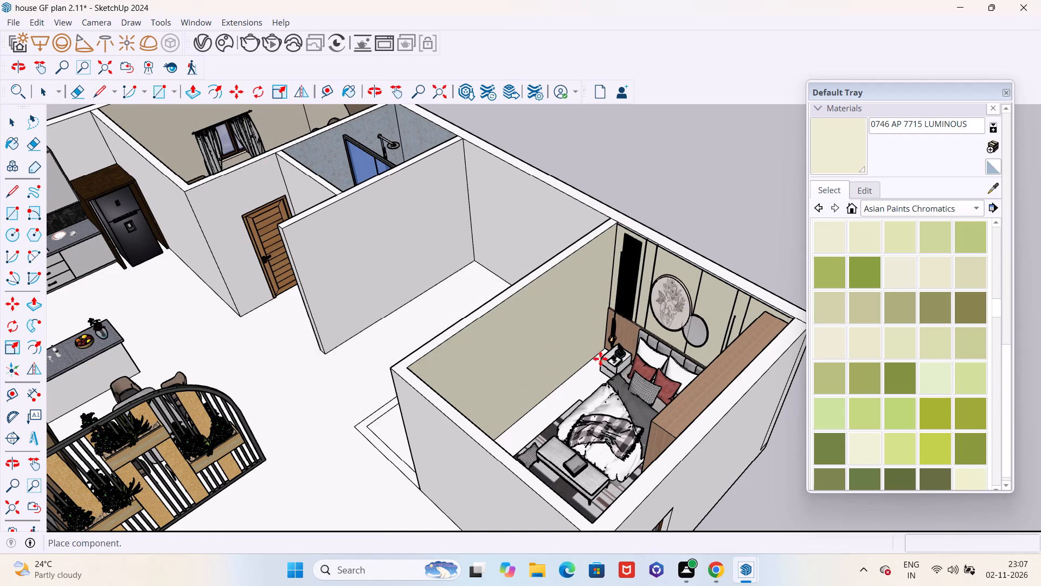
scroll(531, 423, "up", 10)
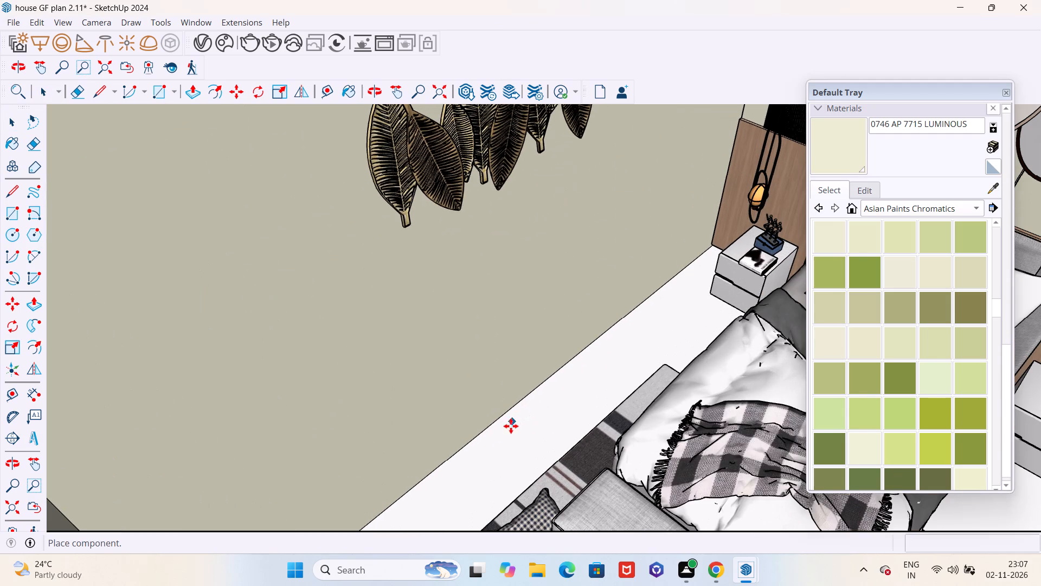
left_click(498, 422)
scroll(511, 442, "down", 5)
middle_click_drag(464, 420, 355, 400)
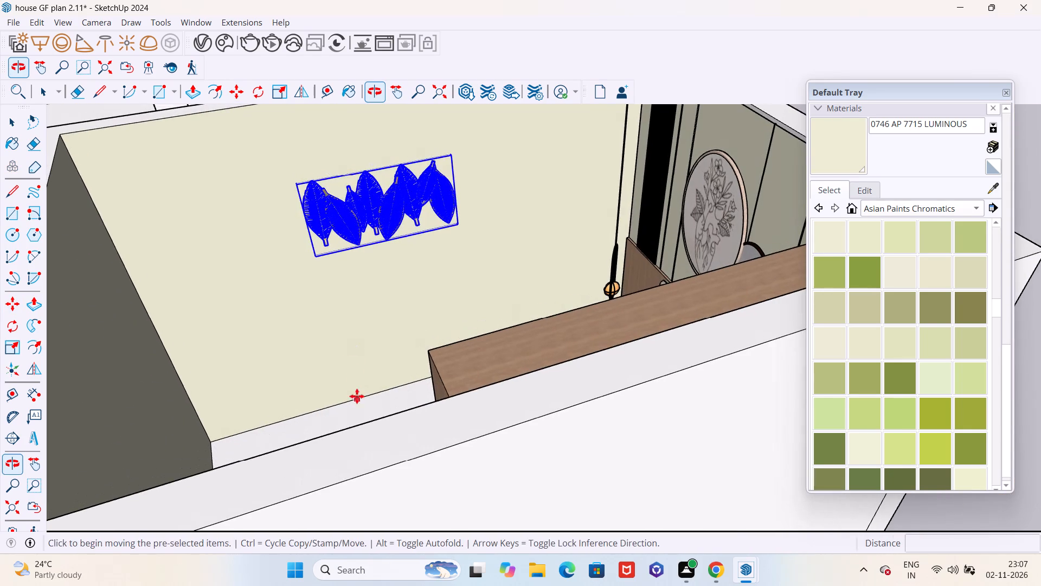
left_click(330, 334)
left_click(346, 328)
Scale the leaf decoration up uniformly by a factor of about 1.37.
scroll(352, 328, "down", 2)
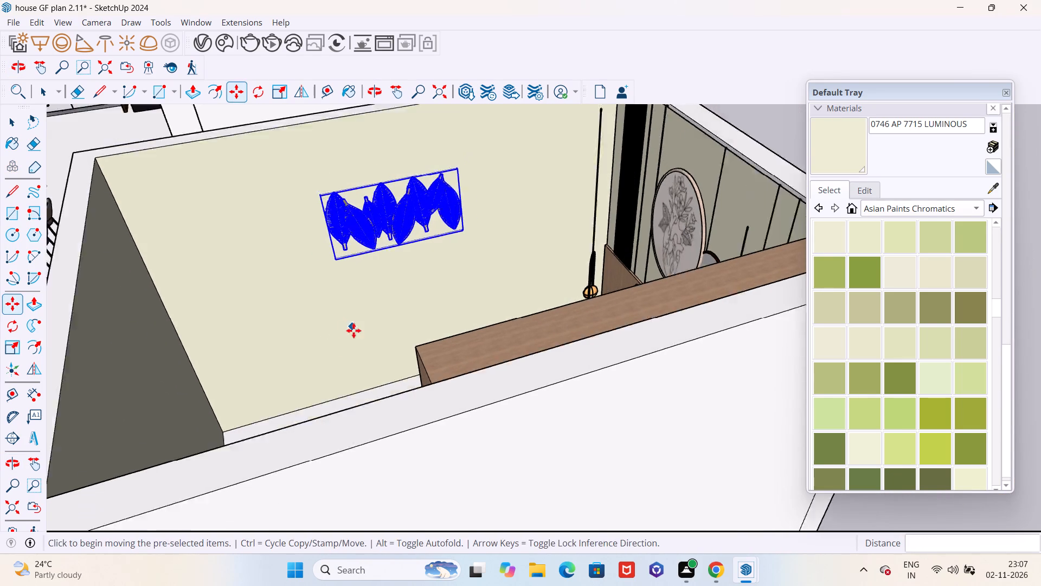
scroll(354, 330, "down", 2)
middle_click_drag(316, 338, 417, 354)
scroll(494, 334, "up", 1)
middle_click_drag(498, 334, 371, 321)
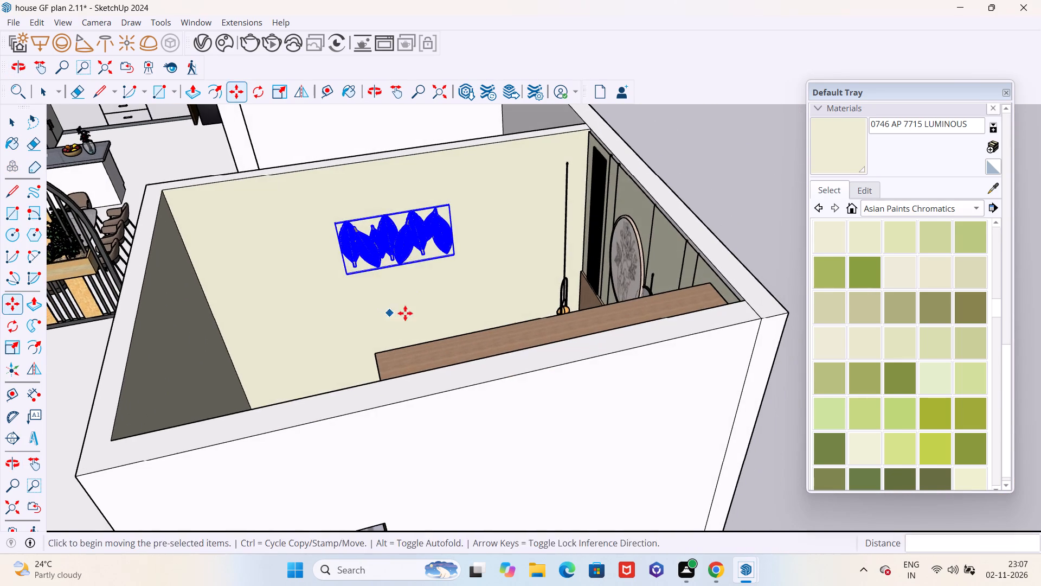
key("s")
scroll(377, 249, "up", 4)
left_click_drag(467, 196, 483, 165)
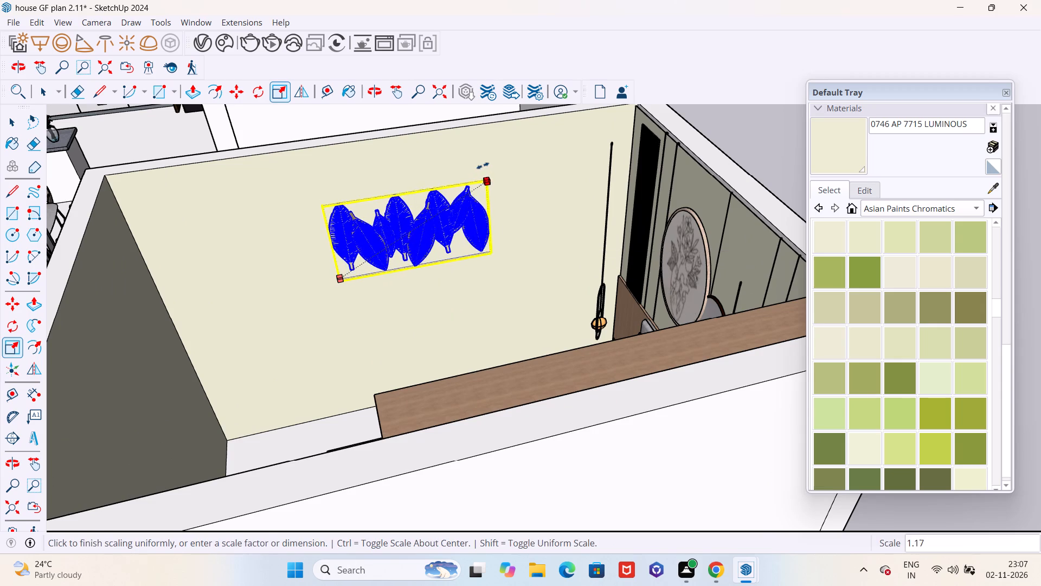
left_click_drag(483, 165, 500, 145)
Lower the leaf decoration by about 10 inches and shift it sideways along the wall, away from the headboard.
key("m")
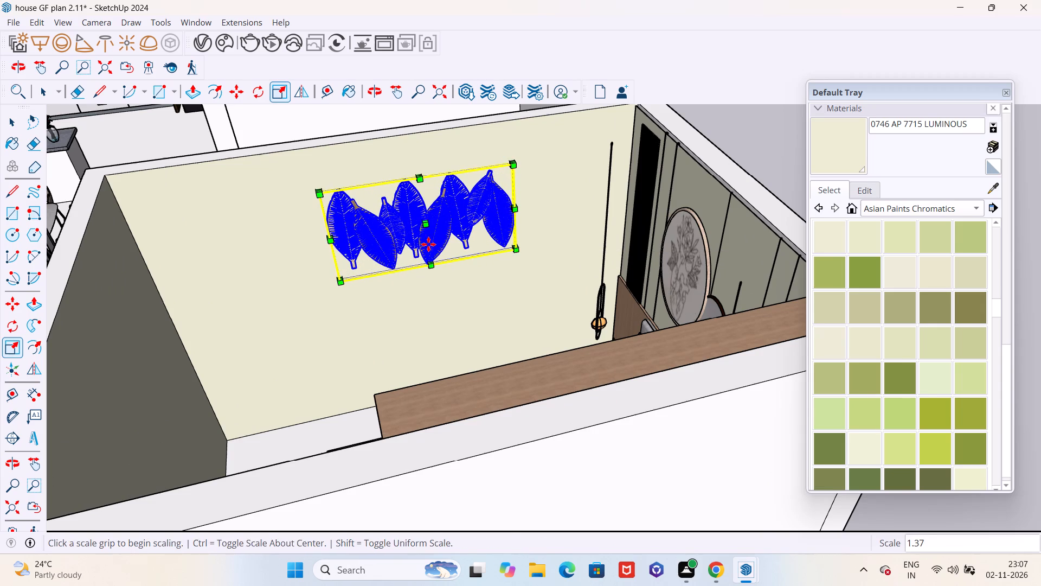
left_click(267, 300)
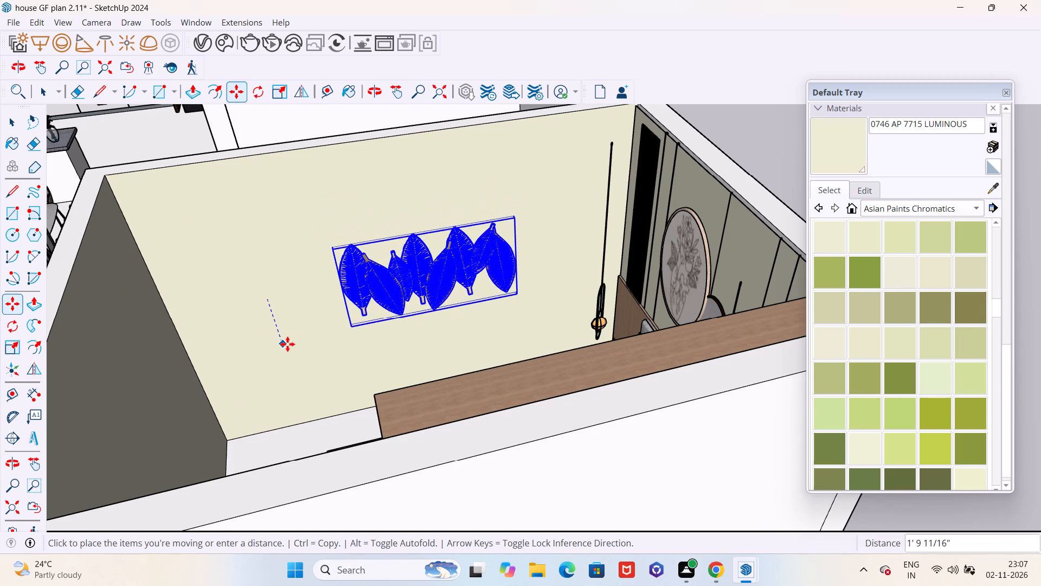
left_click(277, 315)
middle_click_drag(279, 315, 294, 312)
left_click(393, 336)
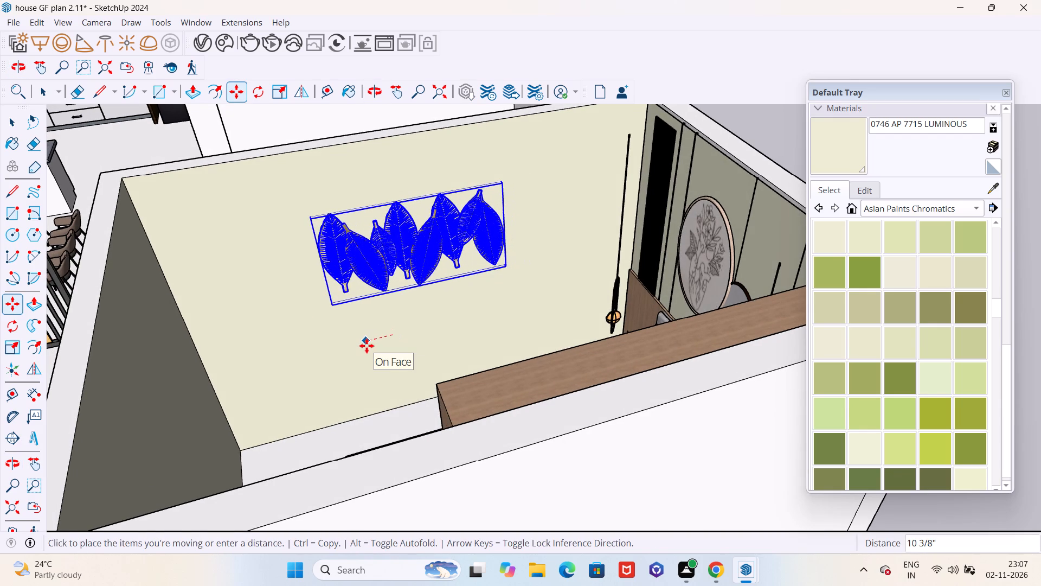
left_click(372, 343)
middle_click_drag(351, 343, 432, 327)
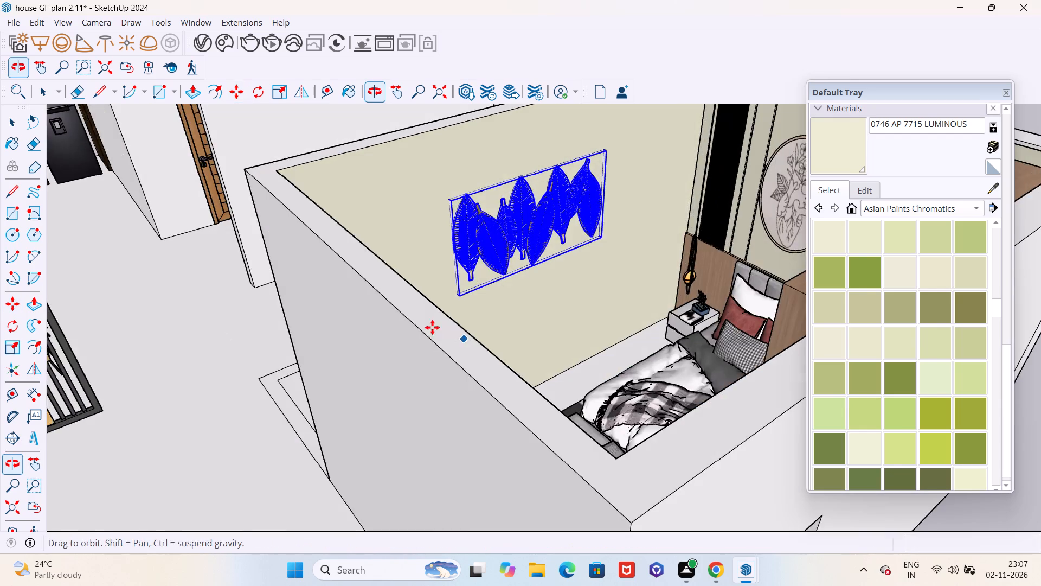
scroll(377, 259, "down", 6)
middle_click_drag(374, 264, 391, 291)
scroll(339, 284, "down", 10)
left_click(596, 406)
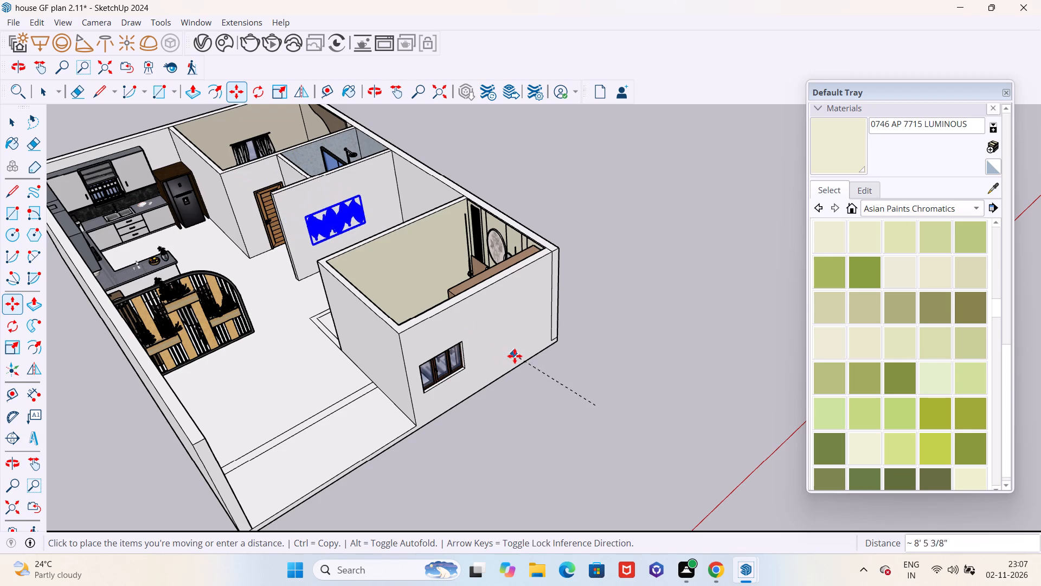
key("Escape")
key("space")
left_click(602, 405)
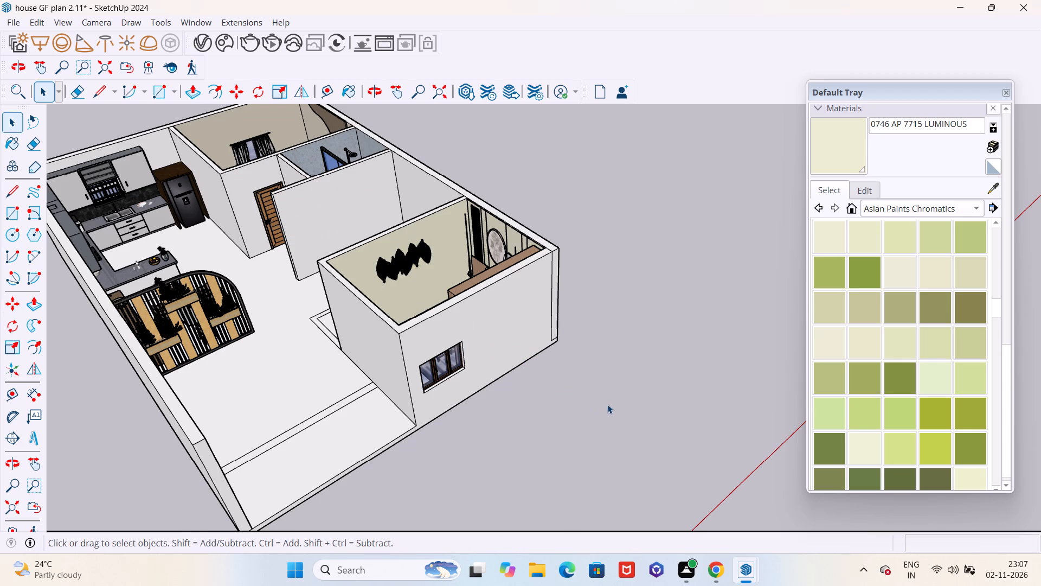
Inside the bedroom group, delete the pendant light and its leftover ring above the nightstand nearest the leaf wall.
middle_click_drag(611, 403, 392, 569)
scroll(393, 225, "up", 5)
middle_click_drag(391, 250, 528, 196)
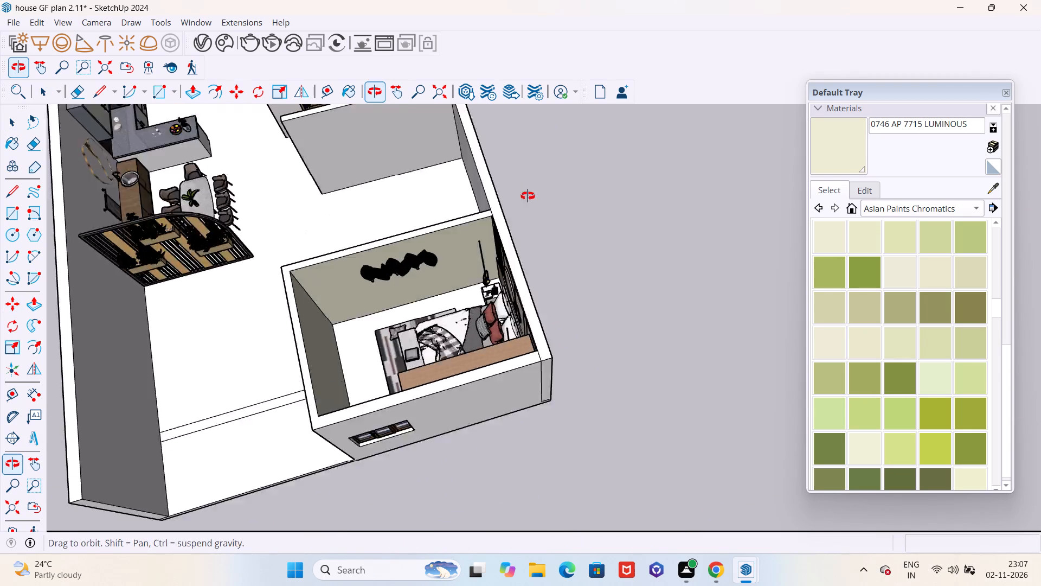
middle_click_drag(528, 196, 572, 175)
scroll(462, 271, "up", 10)
left_click(492, 308)
double_click(492, 308)
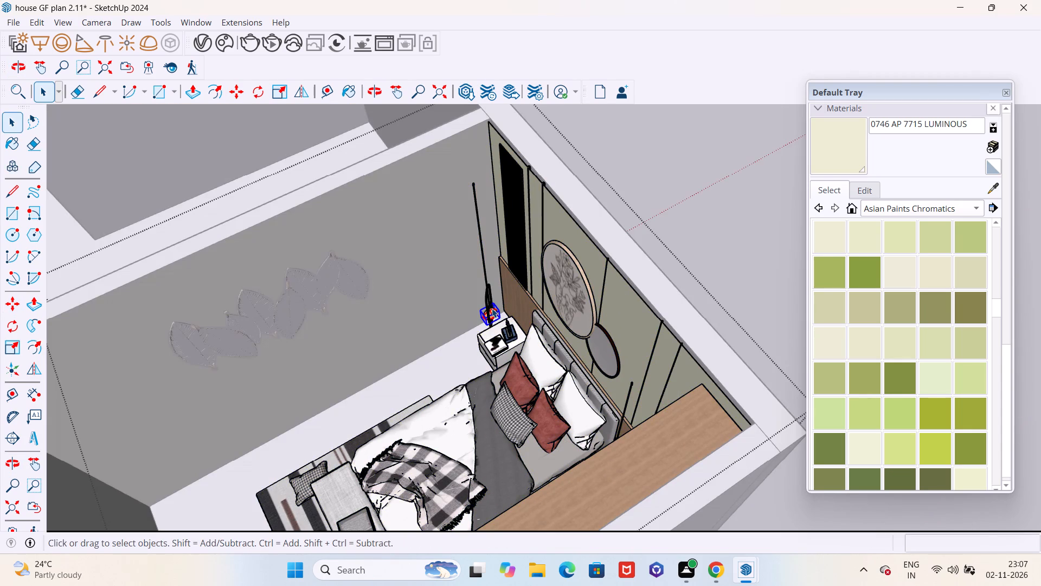
left_click(490, 300)
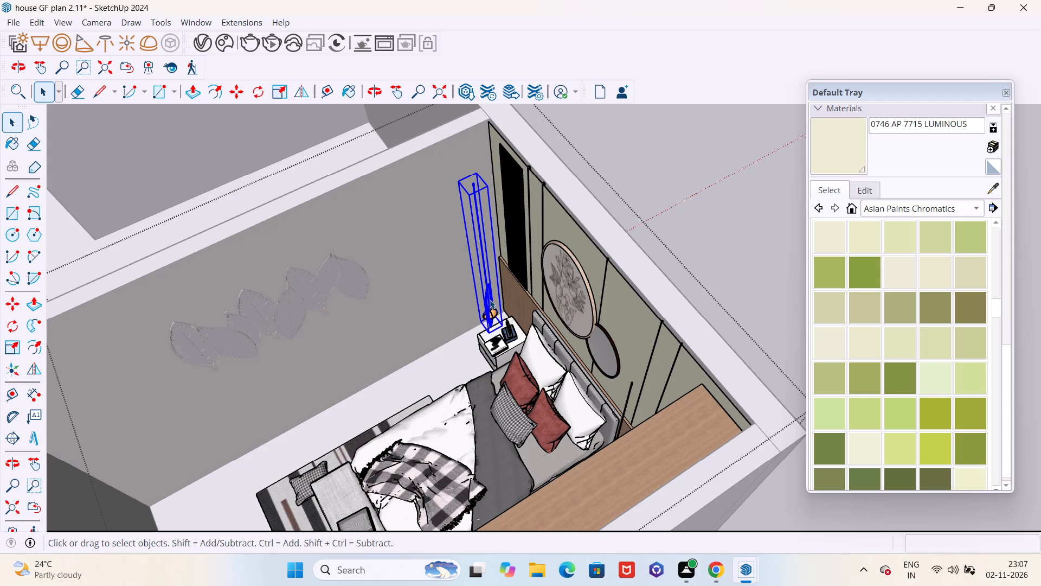
key("Delete")
scroll(409, 296, "down", 4)
scroll(459, 310, "up", 10)
left_click(466, 313)
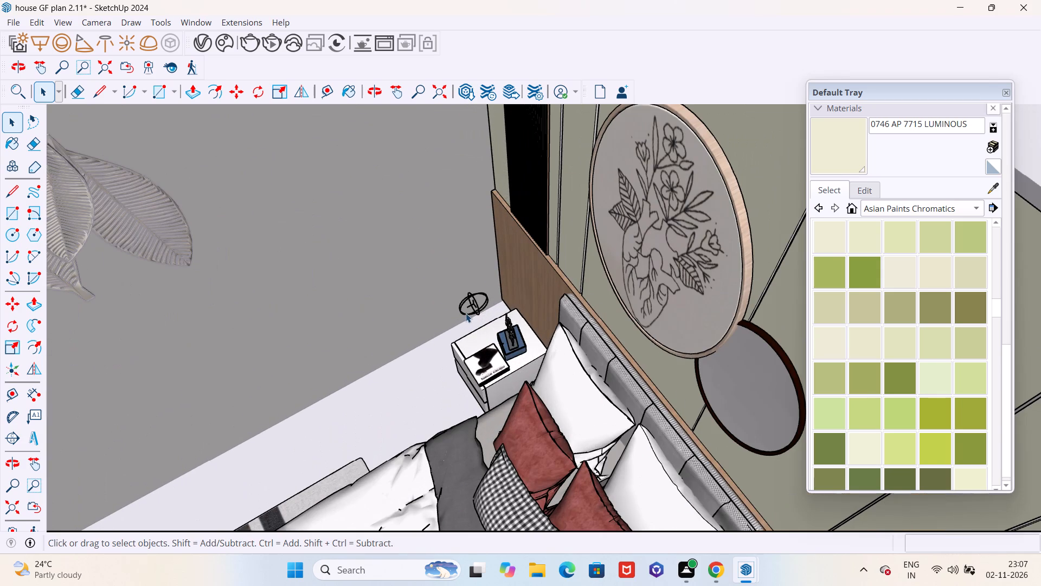
key("Delete")
Delete the second pendant light and its leftover ring above the nightstand beside the wardrobe, and leave the group.
scroll(446, 313, "down", 9)
middle_click_drag(416, 327, 568, 310)
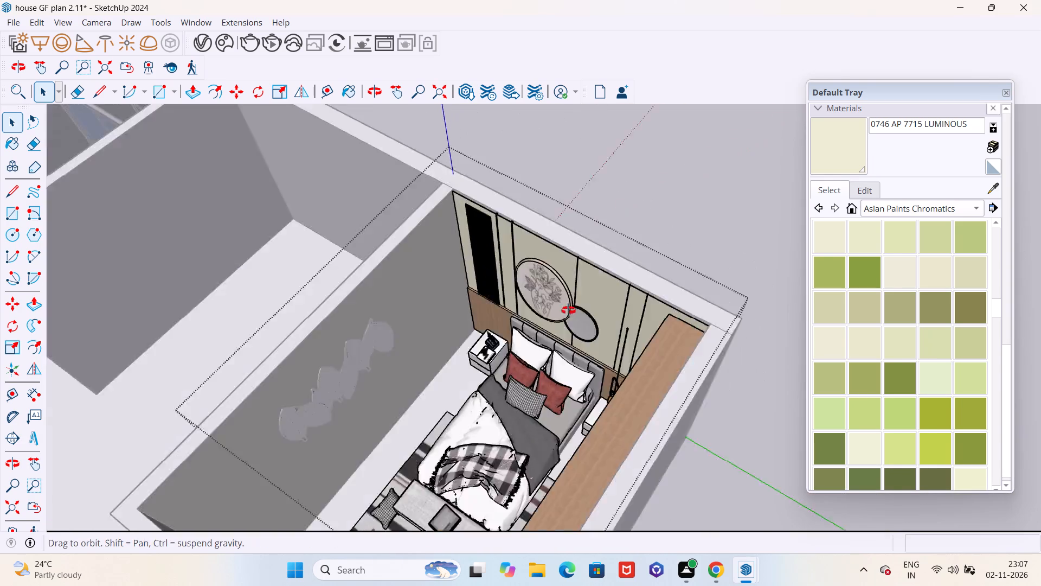
middle_click_drag(568, 310, 634, 288)
scroll(686, 304, "up", 10)
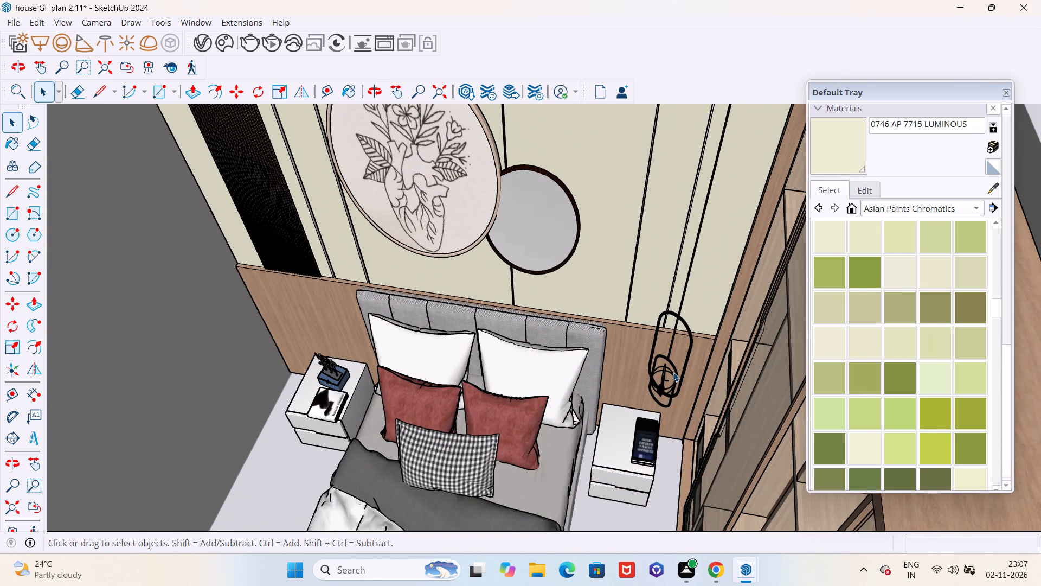
left_click(673, 372)
key("Delete")
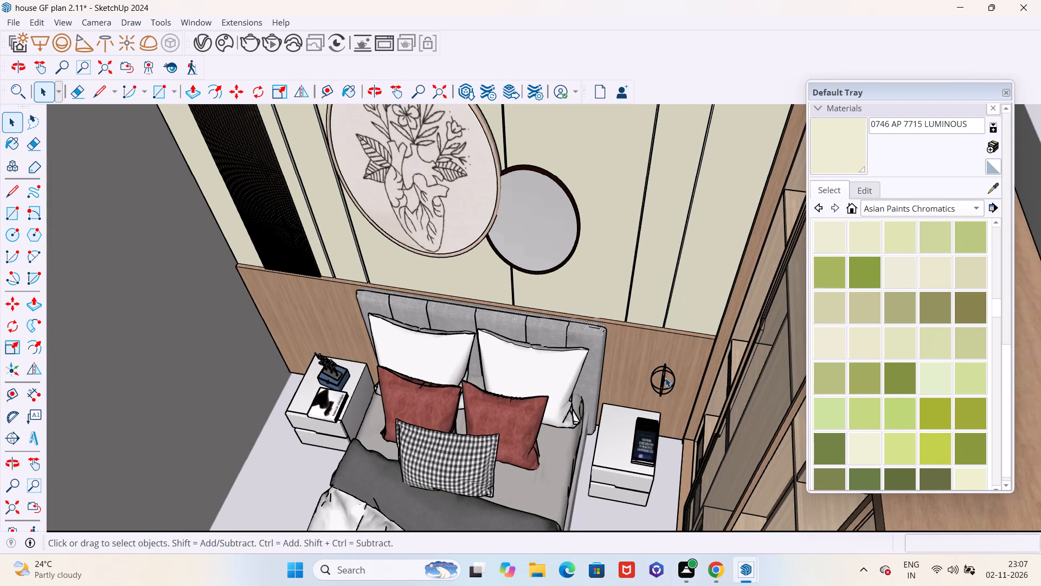
left_click(665, 378)
key("Delete")
scroll(589, 396, "down", 10)
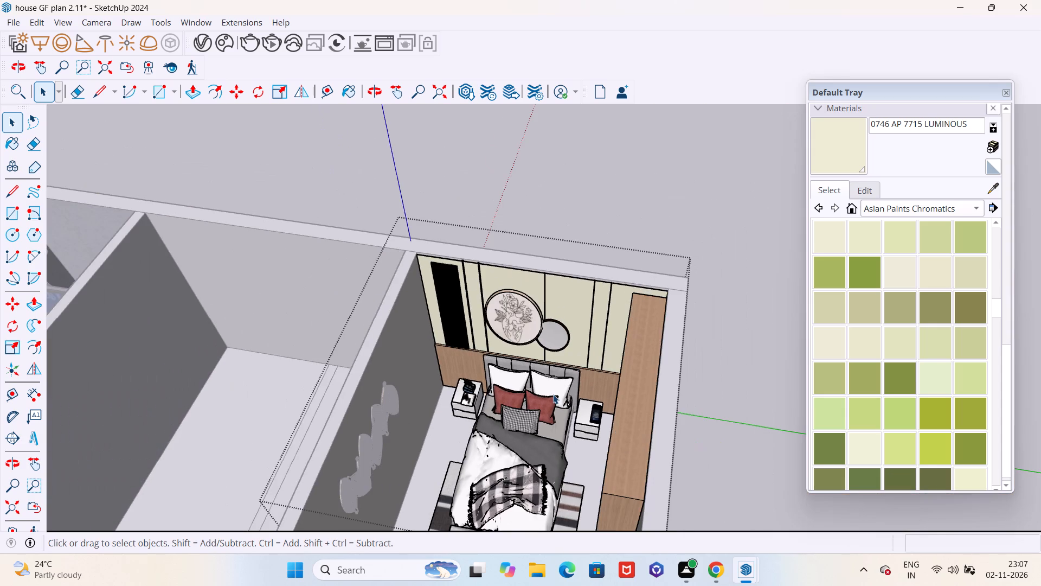
key("space")
scroll(539, 375, "down", 5)
left_click(355, 172)
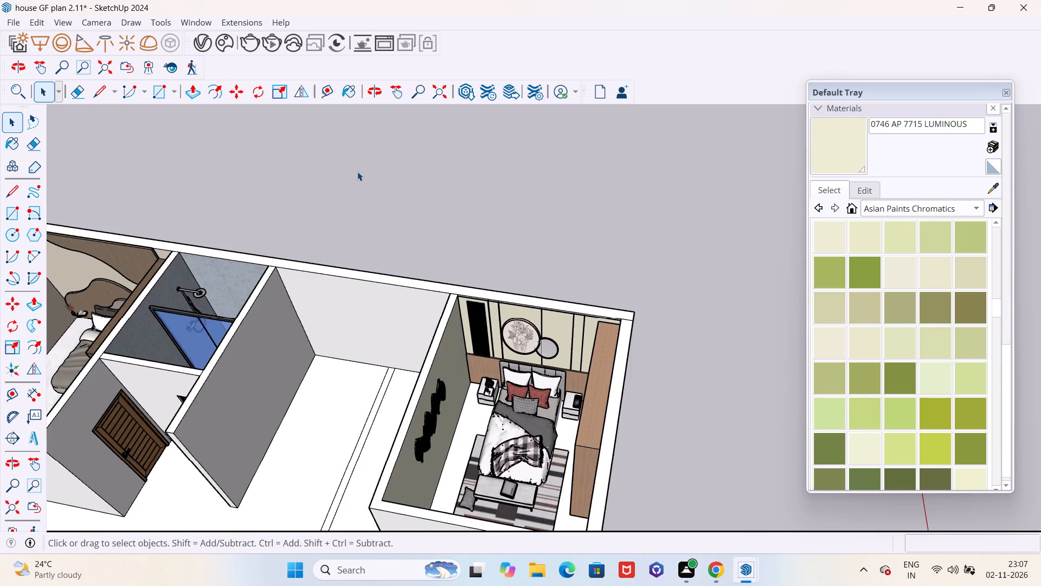
Move the leaf decoration about 1' along its wall toward the headboard.
scroll(362, 184, "down", 5)
middle_click_drag(393, 240, 80, 230)
scroll(514, 269, "up", 8)
scroll(448, 227, "down", 2)
scroll(443, 226, "up", 1)
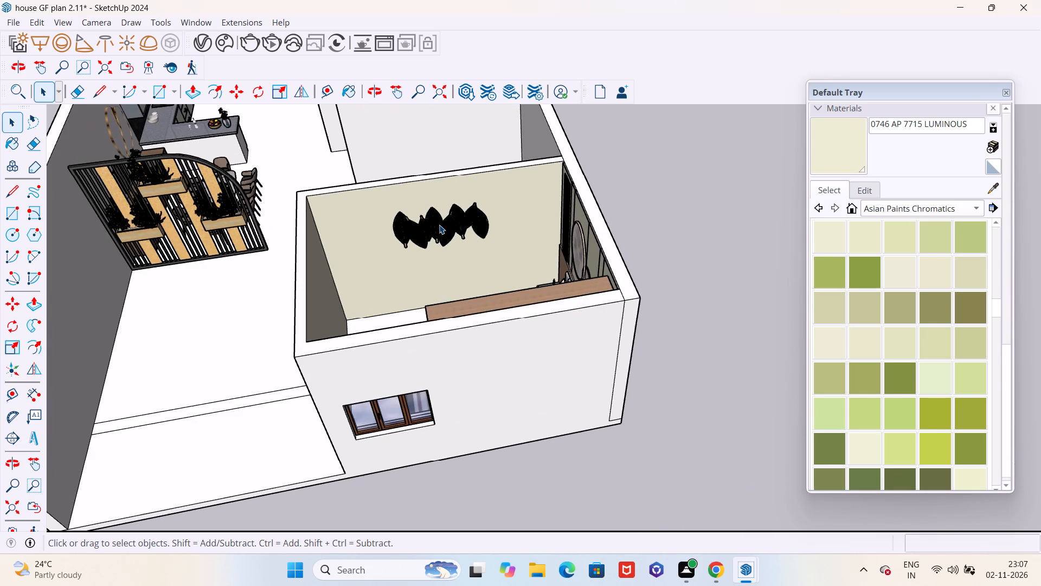
left_click(439, 225)
key("m")
left_click(445, 266)
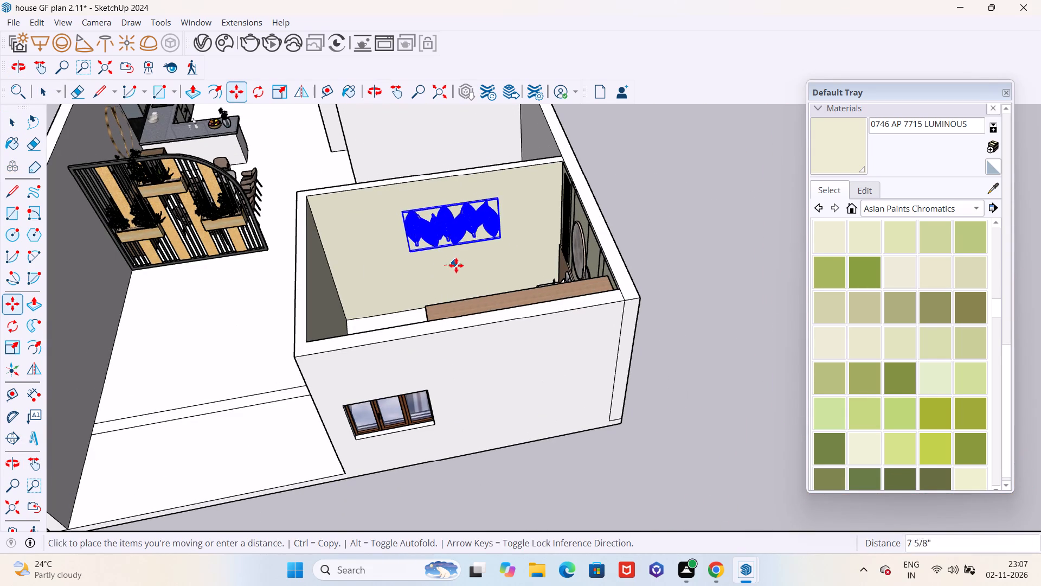
left_click(461, 265)
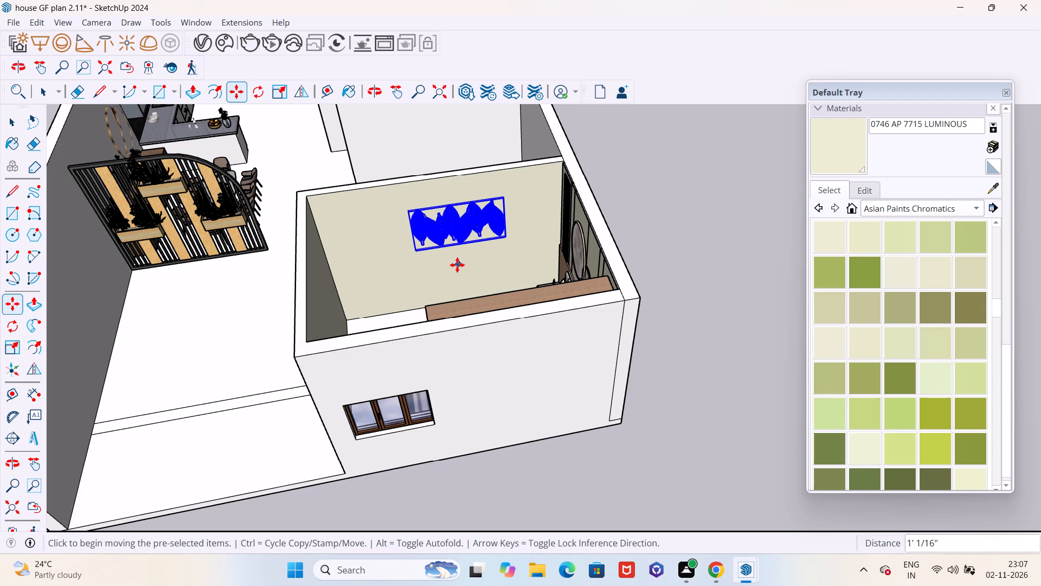
Place a horizontal guide on the leaf wall 6' above its floor edge.
middle_click_drag(388, 250, 729, 254)
scroll(616, 298, "up", 4)
scroll(613, 298, "down", 3)
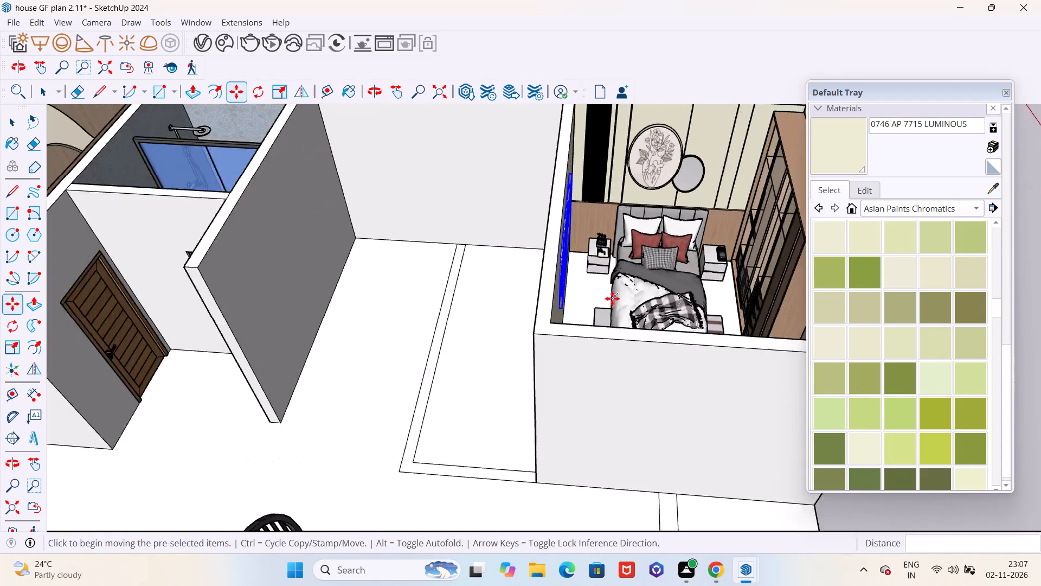
middle_click_drag(607, 301, 498, 347)
key("space")
scroll(546, 356, "up", 1)
middle_click_drag(547, 358, 335, 363)
scroll(459, 355, "up", 5)
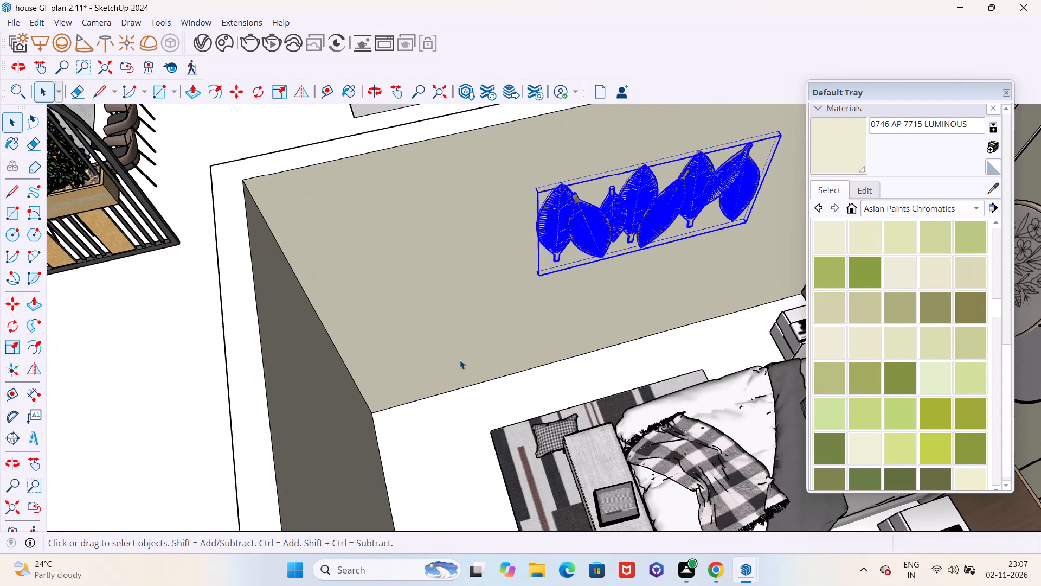
key("t")
scroll(459, 398, "up", 2)
left_click(462, 388)
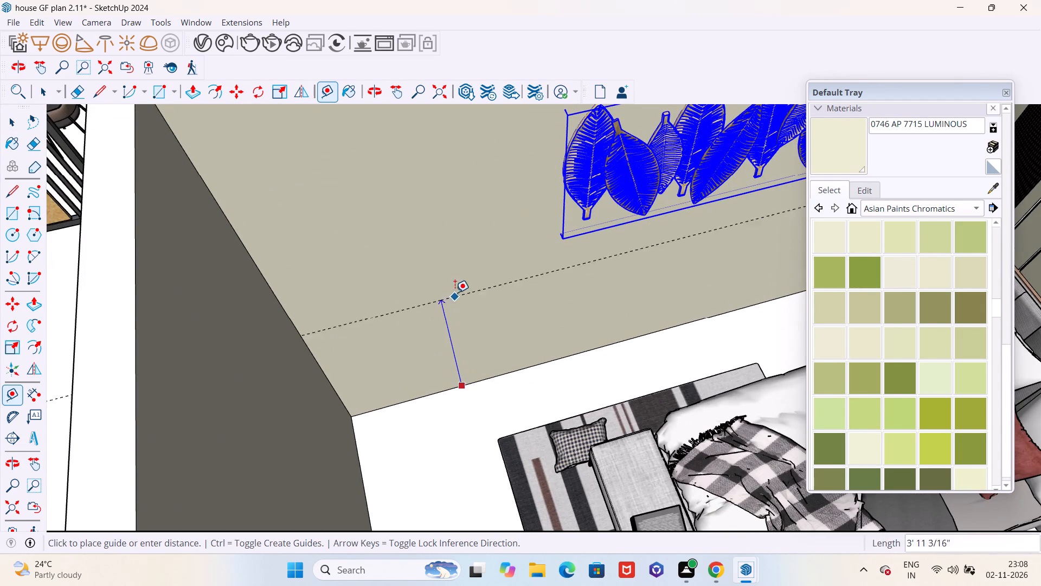
type("6'")
key("Return")
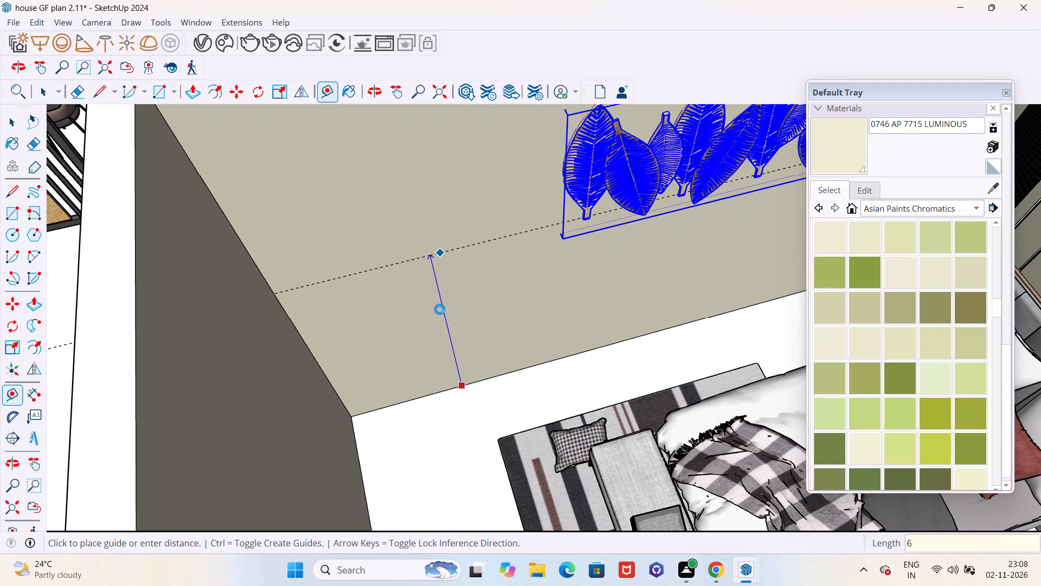
Add two vertical guides on the leaf wall, one 6" from the corner away from the headboard and another 2'6" beyond it.
scroll(440, 352, "down", 3)
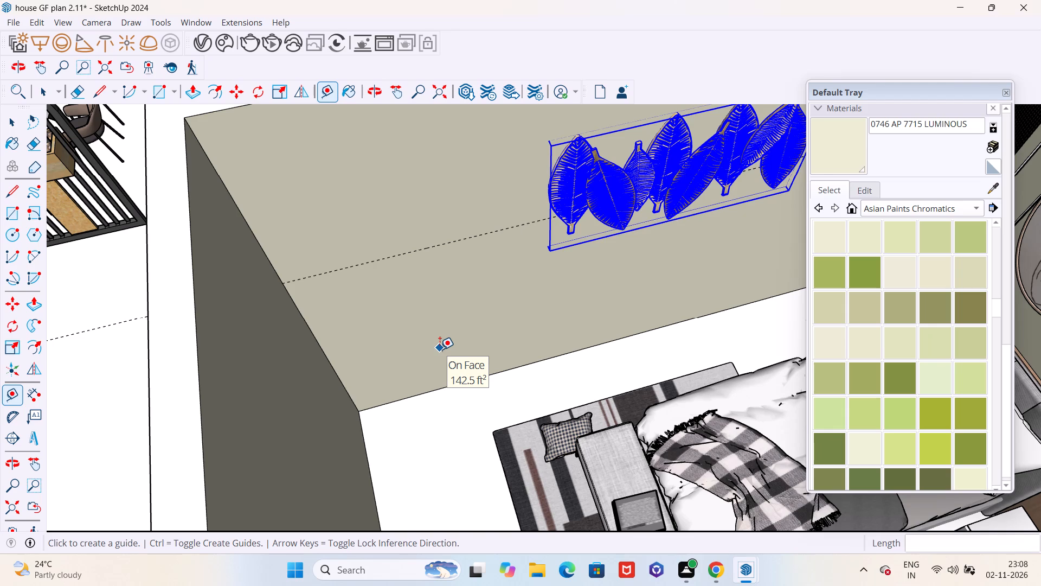
scroll(440, 349, "down", 4)
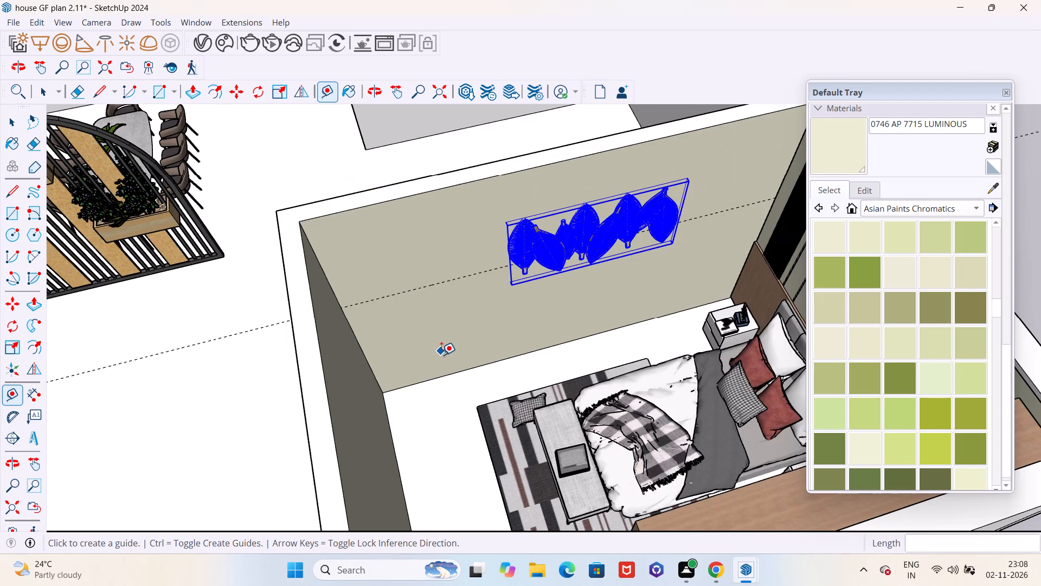
middle_click_drag(453, 380, 378, 314)
scroll(352, 296, "up", 5)
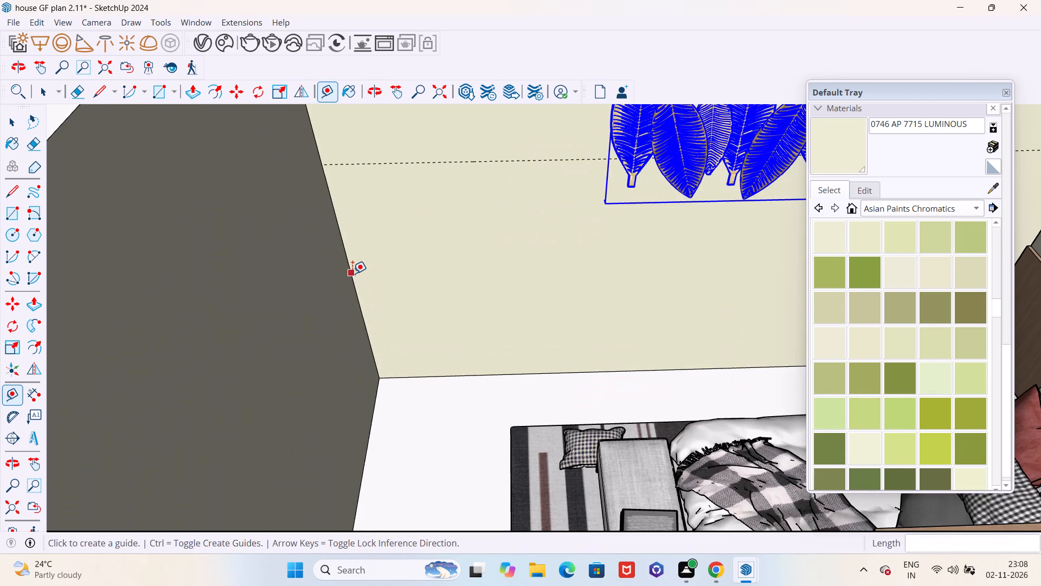
left_click(352, 273)
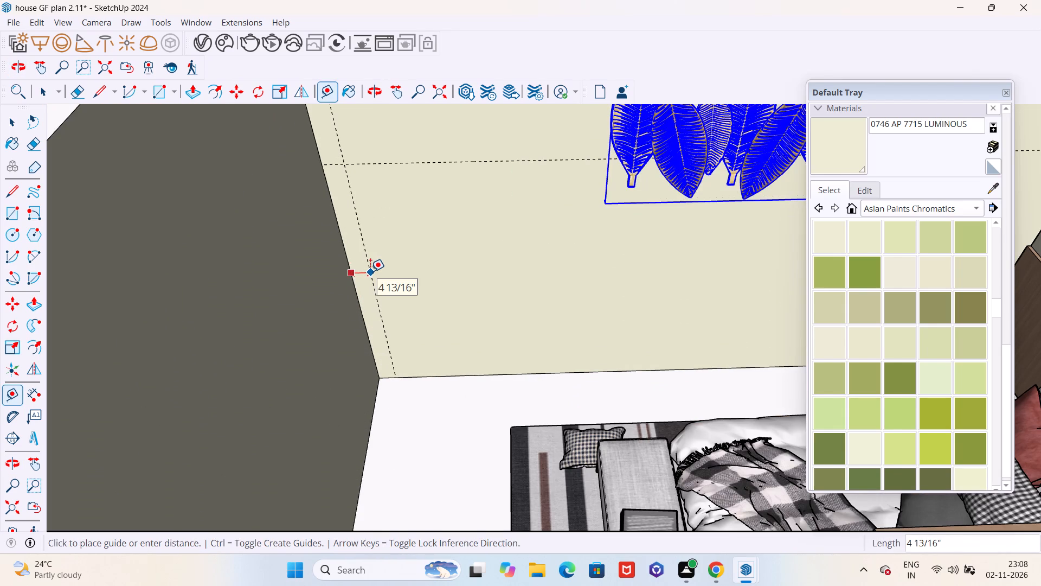
type("6\"")
key("Return")
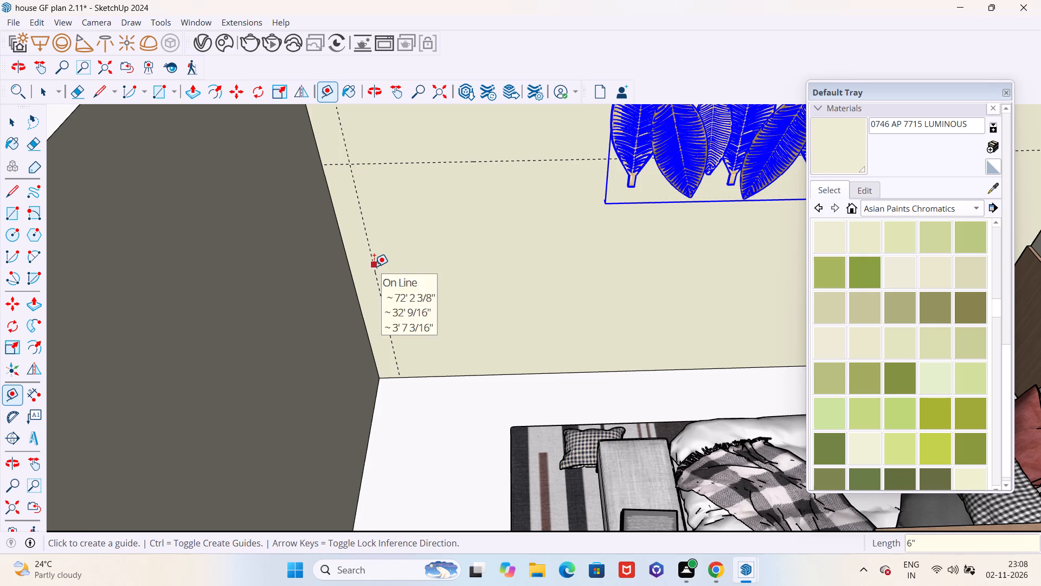
left_click(374, 266)
key("2")
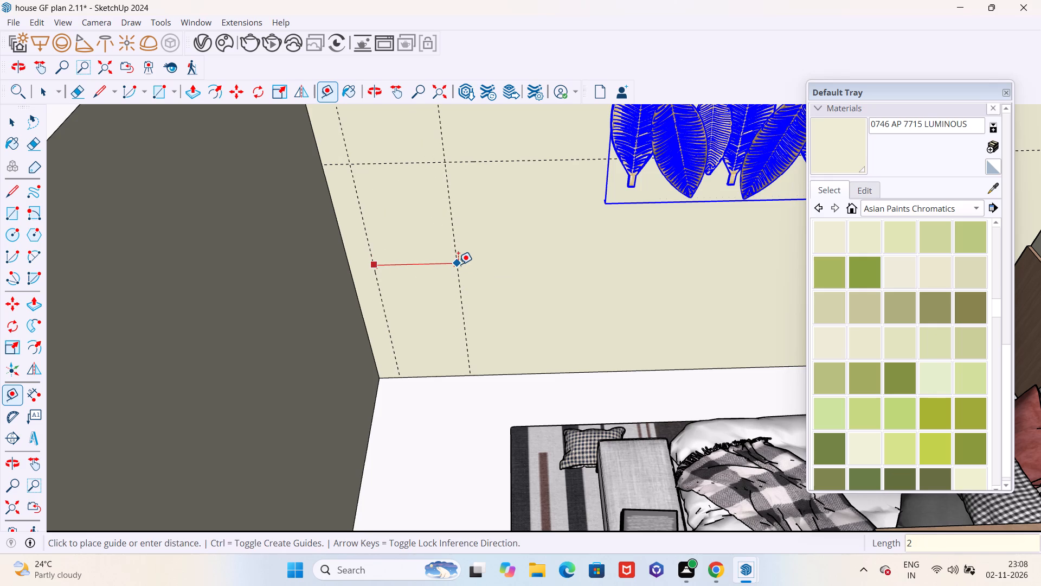
key("apostrophe")
key("6")
key("shift+quotedbl")
key("Return")
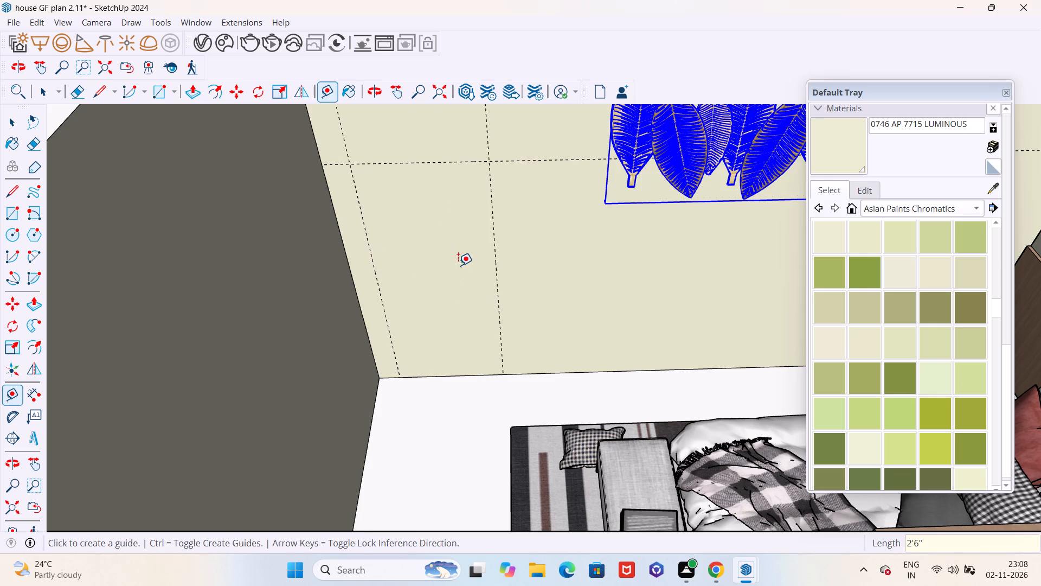
Draw a 2'6" by 6' door rectangle on the leaf wall between the guides, reaching down to the floor edge.
key("e")
key("r")
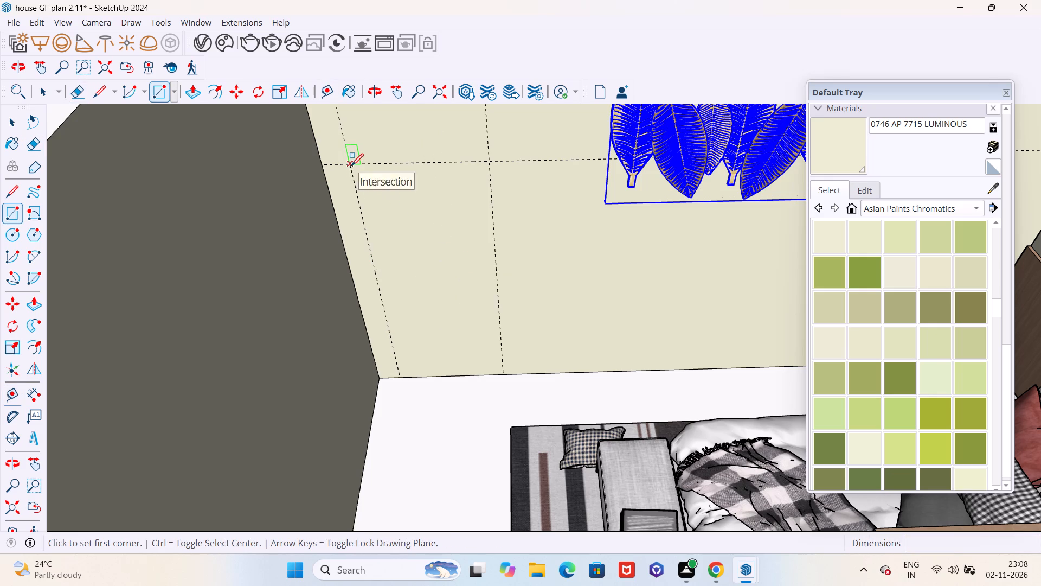
left_click(351, 165)
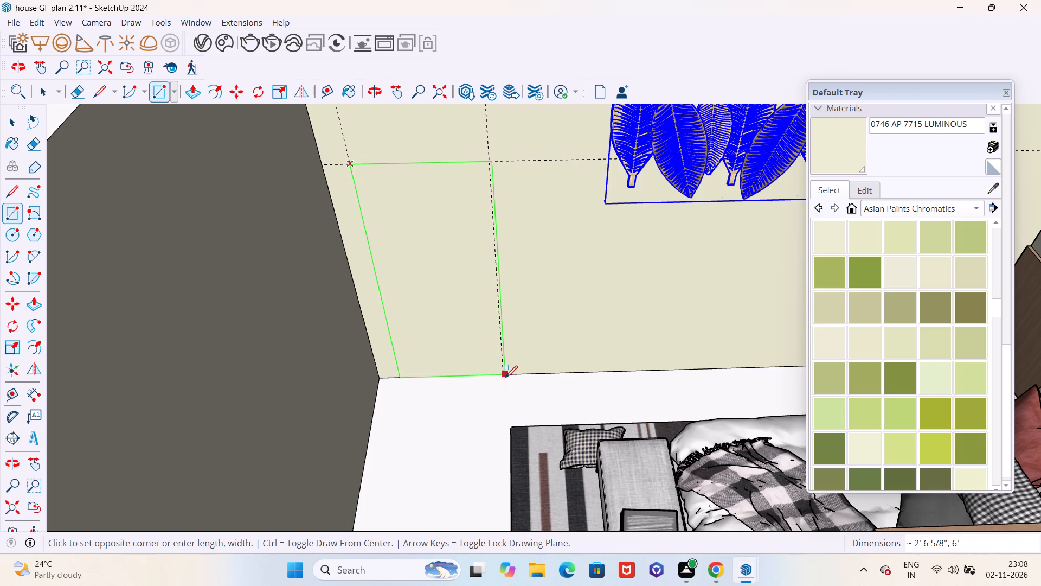
scroll(499, 377, "up", 10)
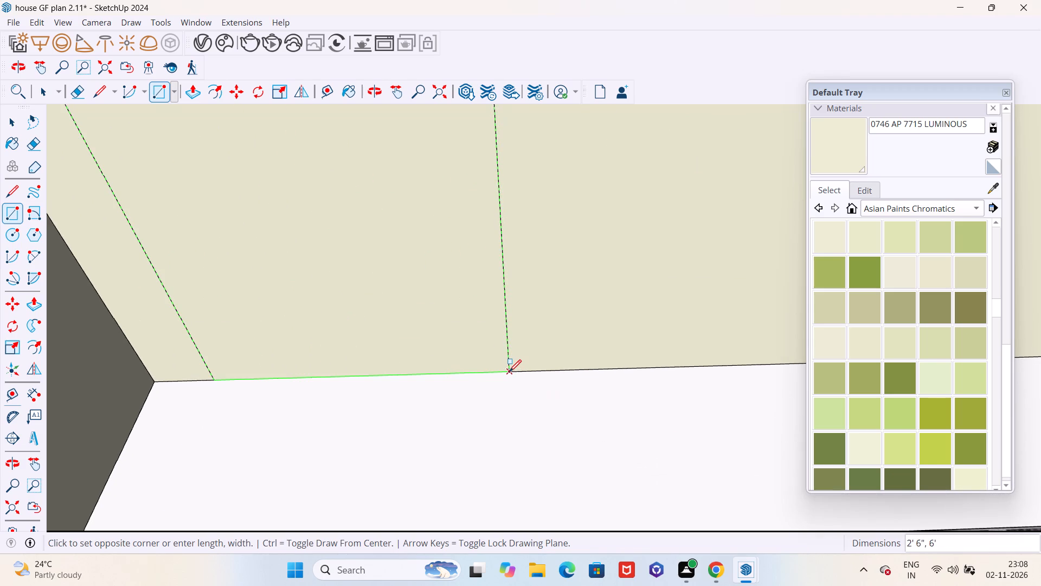
scroll(509, 371, "up", 5)
left_click(509, 371)
scroll(535, 386, "down", 5)
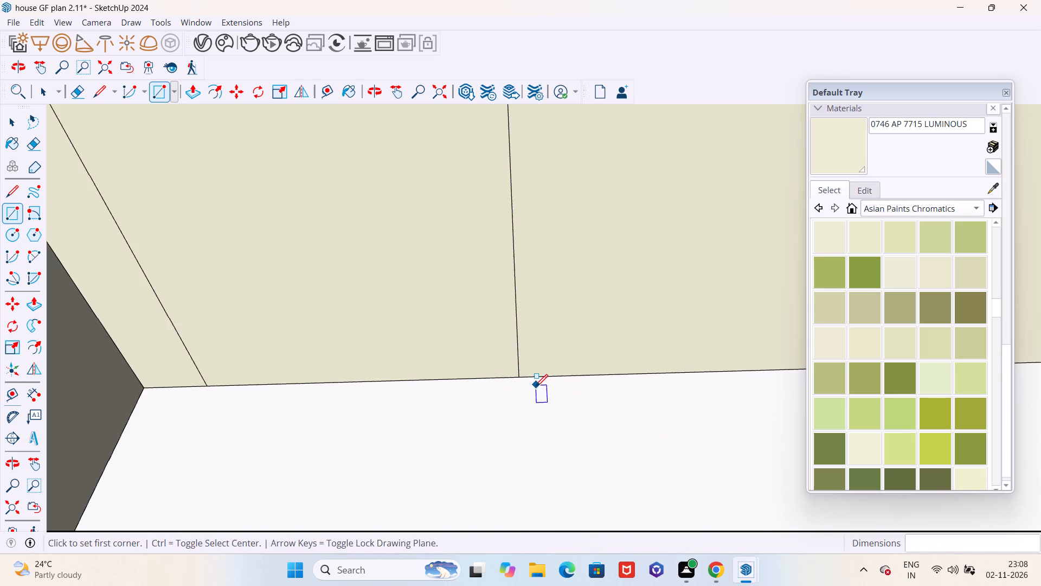
key("space")
Push the door rectangle 6" through the wall thickness to cut a doorway opening.
scroll(526, 390, "down", 9)
scroll(524, 390, "up", 2)
scroll(523, 390, "down", 8)
middle_click_drag(503, 375, 618, 411)
middle_click_drag(594, 359, 605, 411)
key("p")
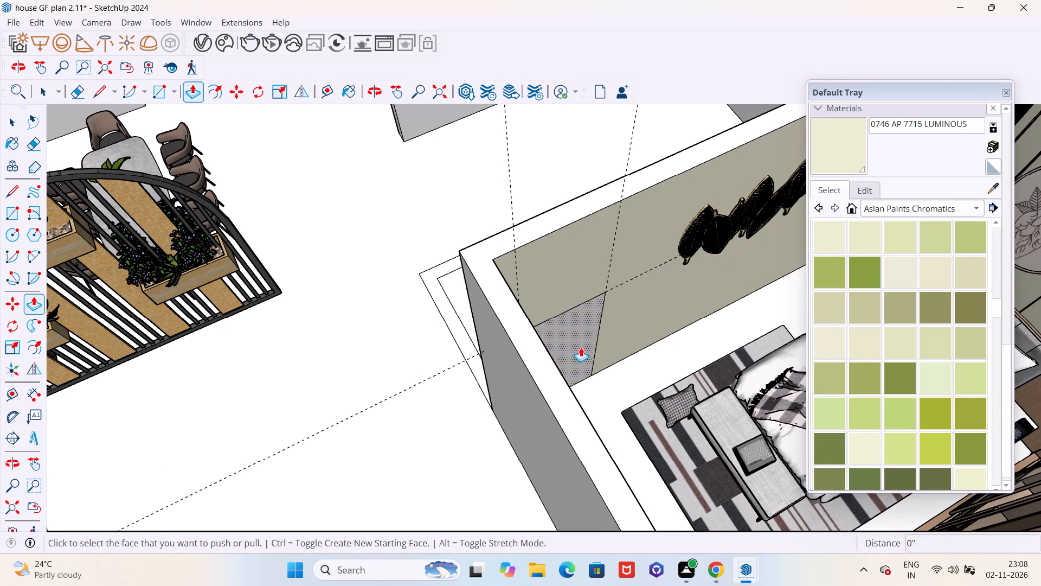
left_click(581, 347)
left_click(538, 219)
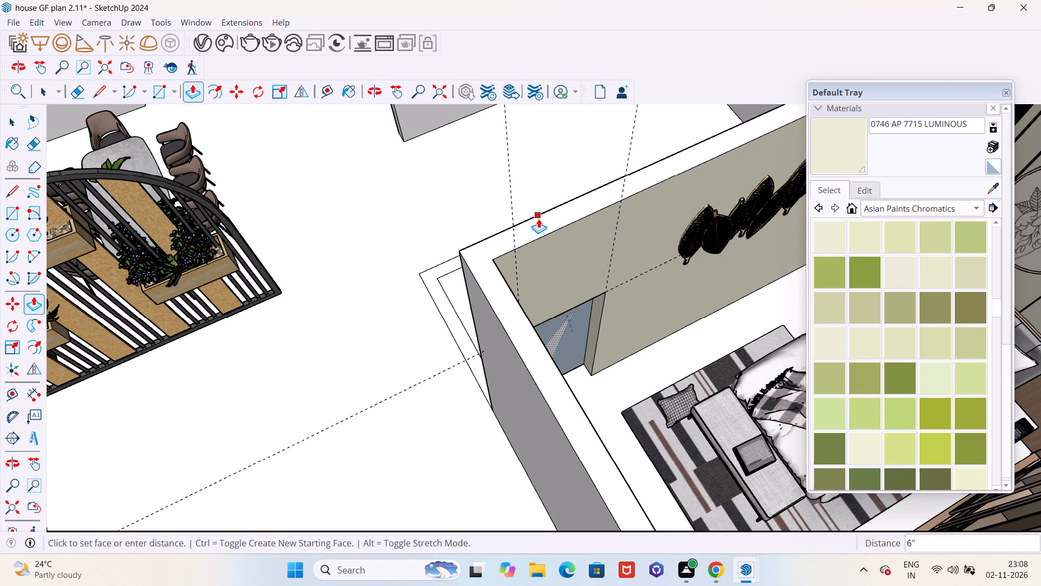
middle_click_drag(595, 327, 508, 330)
key("space")
middle_click_drag(545, 373, 492, 337)
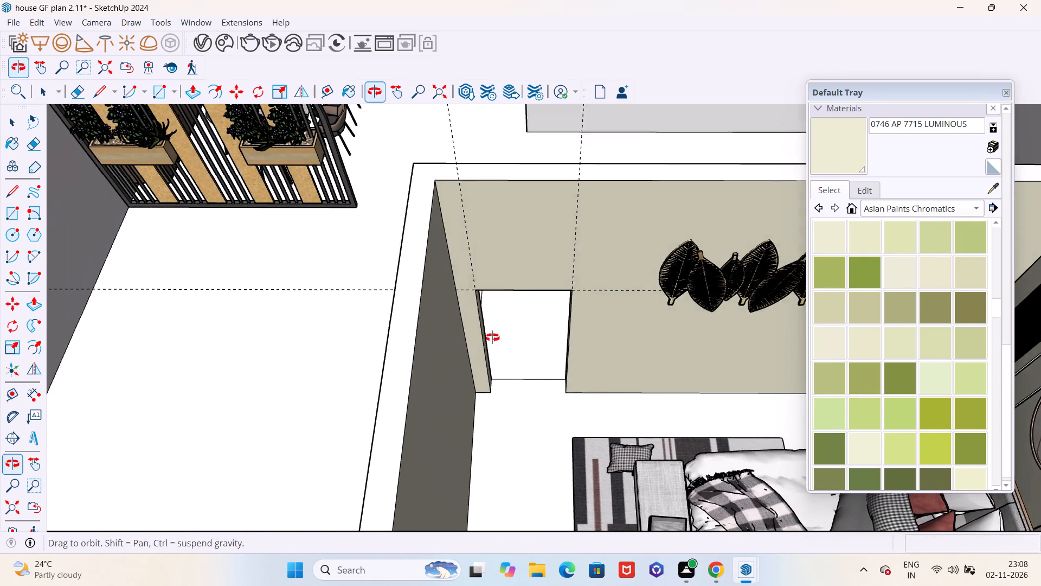
middle_click_drag(492, 337, 477, 309)
scroll(487, 347, "down", 6)
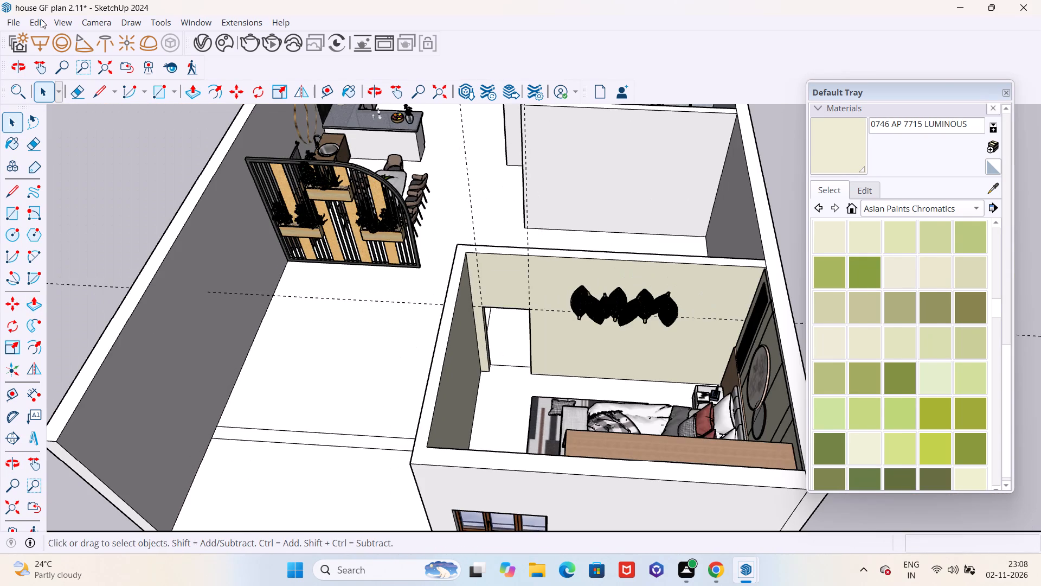
Delete all the construction guides from the model.
left_click(41, 19)
left_click(108, 160)
Copy the panelled wooden bathroom door with its frame onto the open floor beyond the adjoining partition wall.
scroll(286, 305, "down", 4)
middle_click_drag(293, 313, 298, 313)
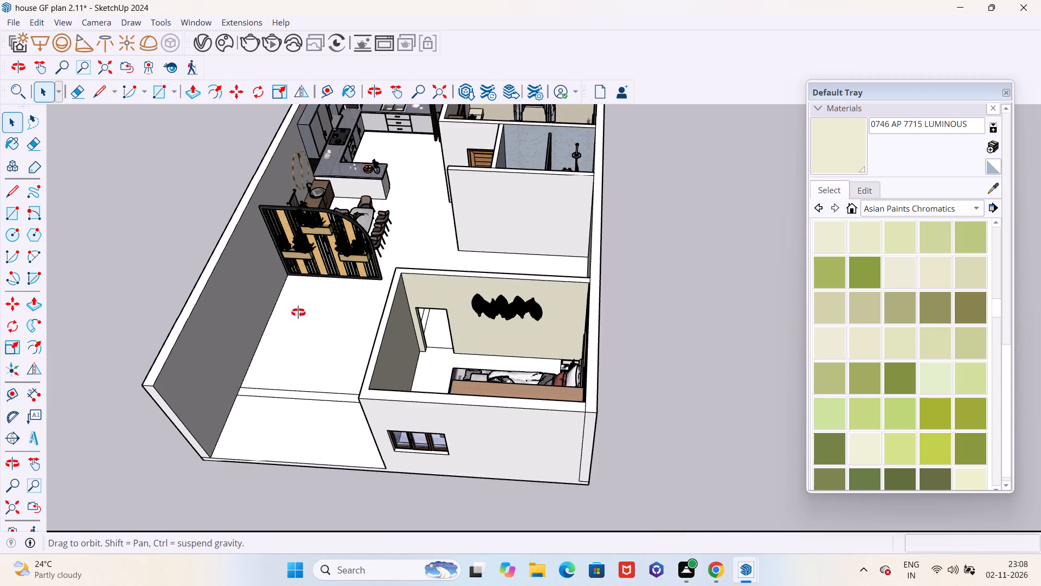
middle_click_drag(298, 313, 412, 291)
scroll(424, 298, "down", 3)
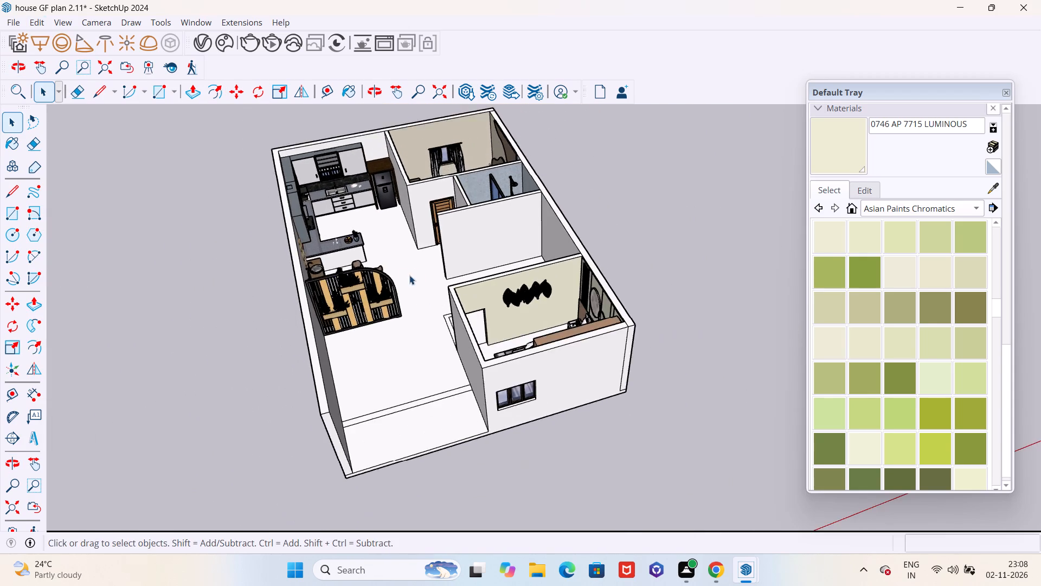
middle_click_drag(410, 275, 661, 270)
scroll(493, 290, "up", 5)
scroll(422, 305, "up", 1)
middle_click_drag(421, 305, 491, 309)
scroll(406, 324, "up", 5)
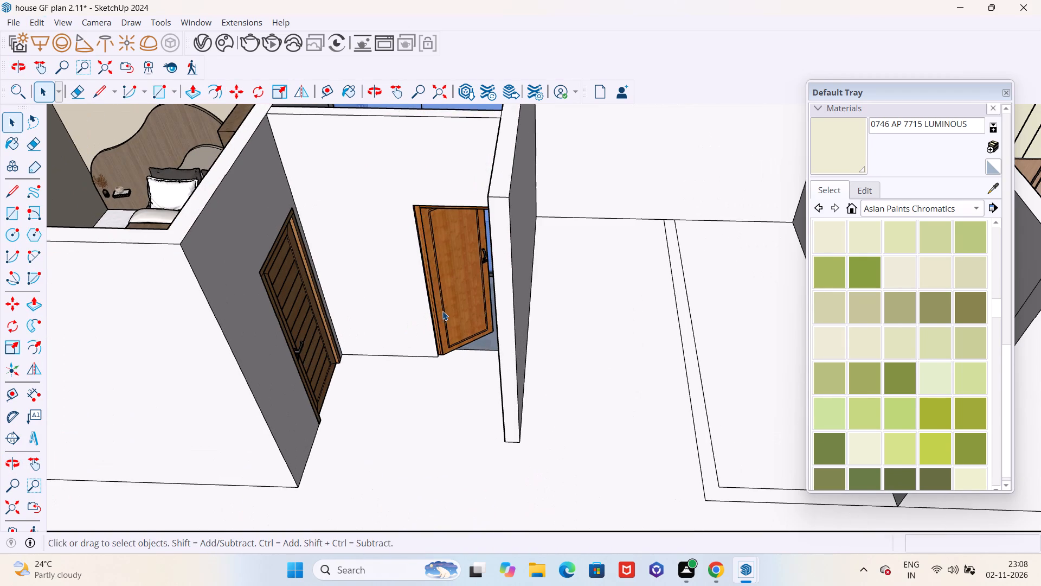
left_click(443, 311)
key("m")
scroll(440, 352, "up", 20)
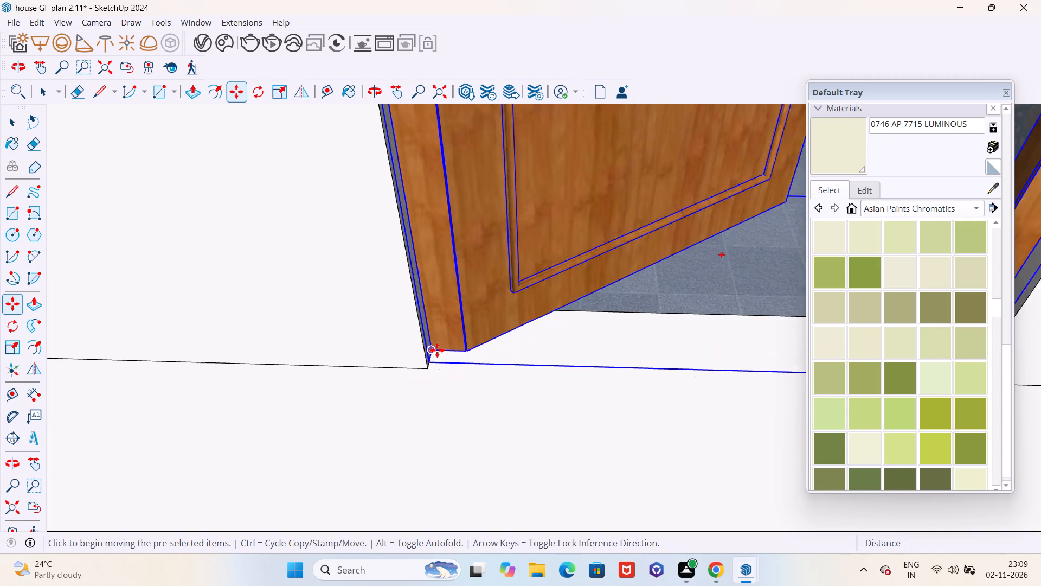
scroll(437, 350, "up", 2)
left_click(433, 350)
scroll(432, 351, "down", 3)
scroll(432, 351, "up", 2)
scroll(432, 351, "down", 4)
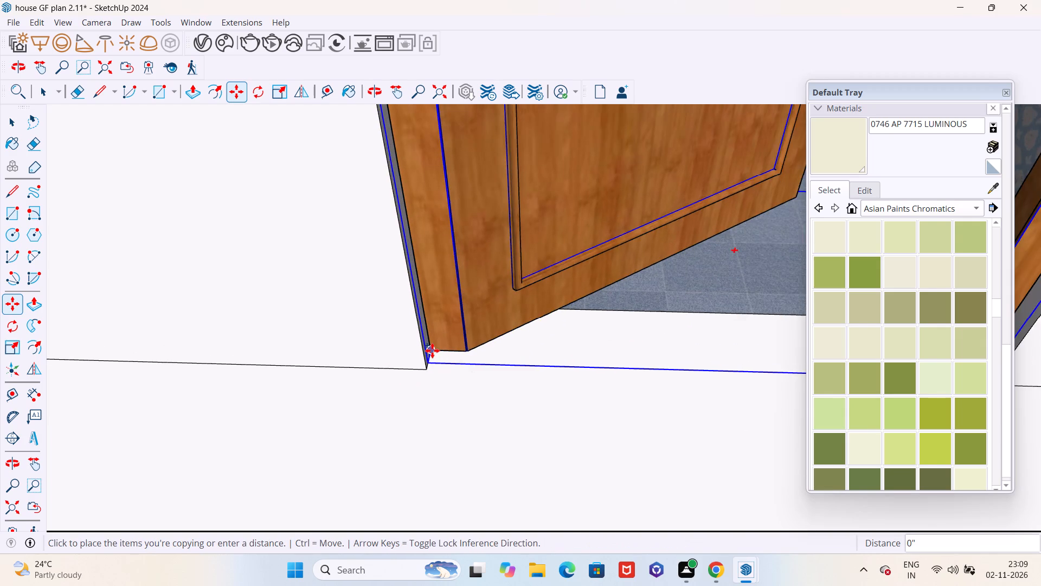
scroll(432, 351, "down", 20)
scroll(432, 351, "down", 4)
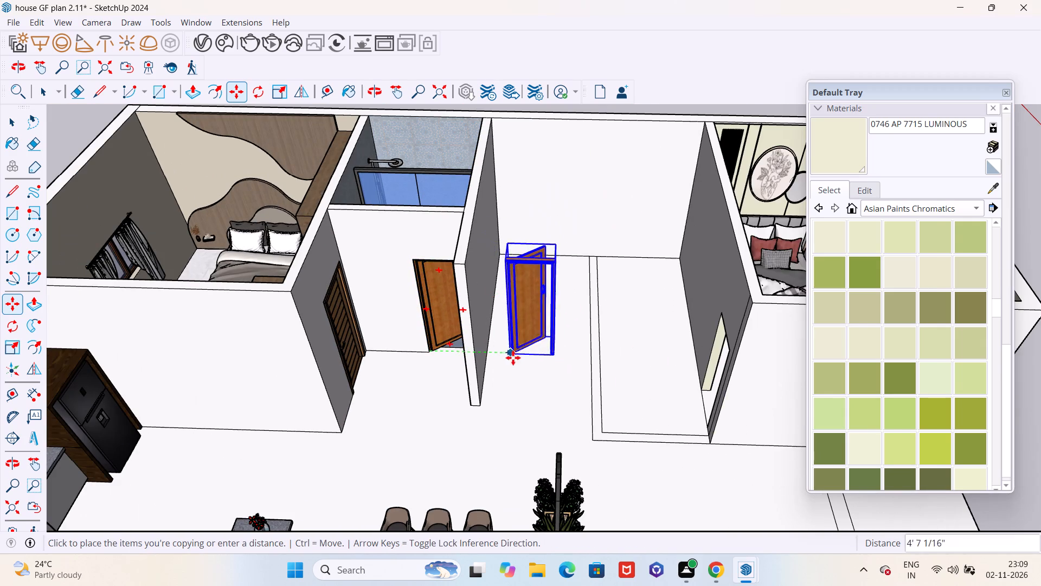
left_click(541, 366)
Rotate the copied door 90° on the floor plane to line up with the leaf wall's doorway.
scroll(543, 373, "up", 3)
scroll(462, 375, "down", 5)
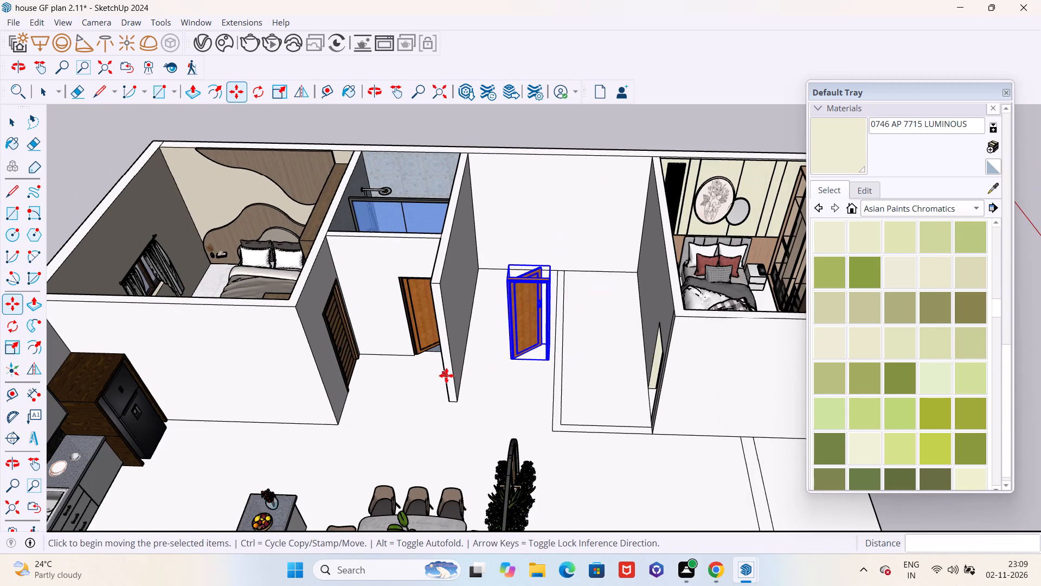
key("q")
left_click(528, 409)
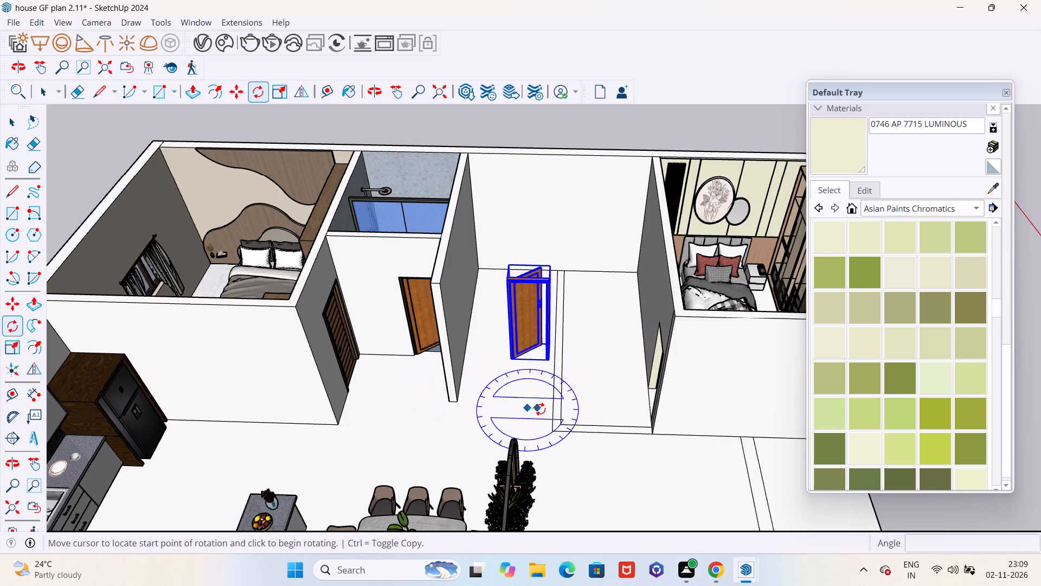
left_click(556, 411)
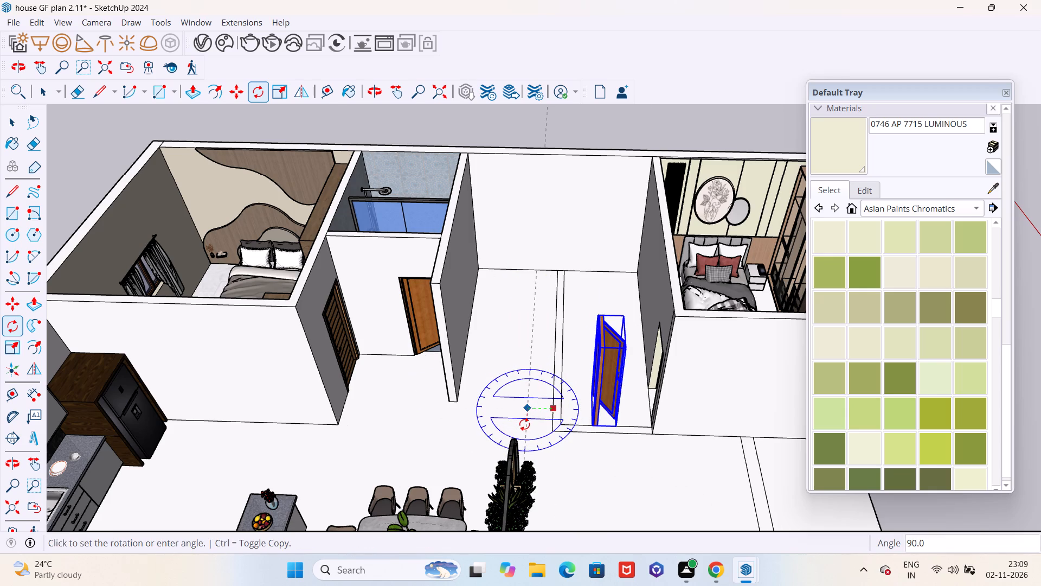
left_click(531, 295)
Move the copied door by its bottom frame corner into the corner bedroom's doorway in the leaf wall.
middle_click_drag(543, 365, 396, 401)
scroll(641, 360, "down", 2)
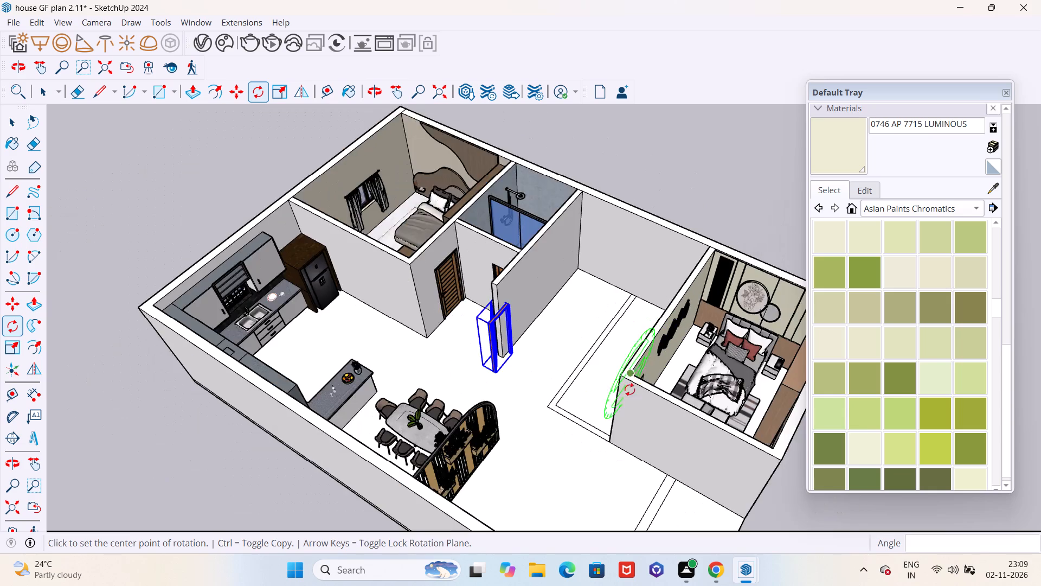
scroll(629, 390, "down", 4)
middle_click_drag(632, 443, 482, 445)
scroll(497, 382, "up", 2)
scroll(500, 378, "down", 1)
scroll(500, 378, "up", 4)
scroll(500, 378, "down", 1)
scroll(500, 378, "up", 6)
key("m")
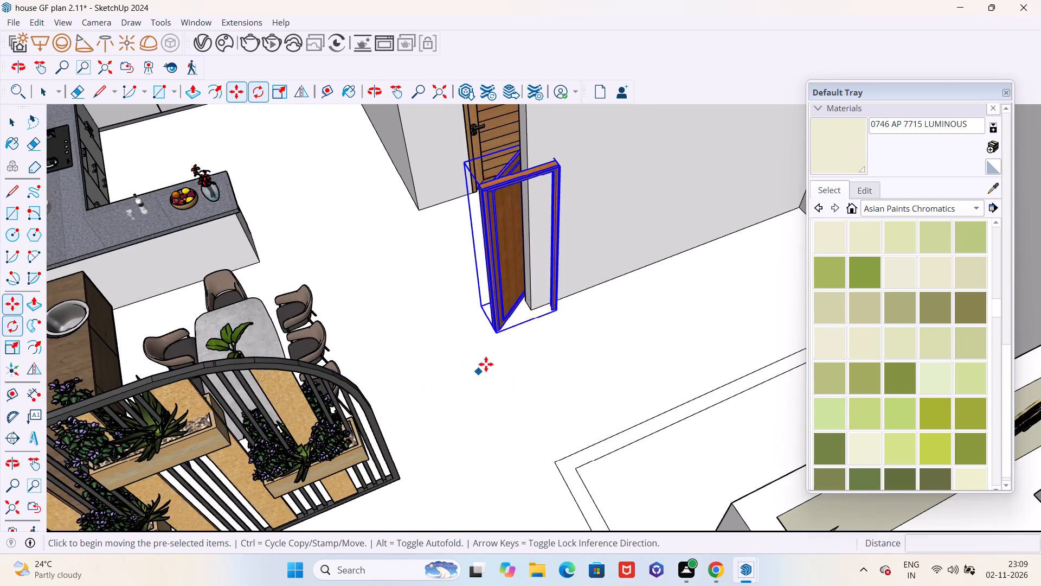
scroll(487, 360, "up", 11)
left_click(503, 301)
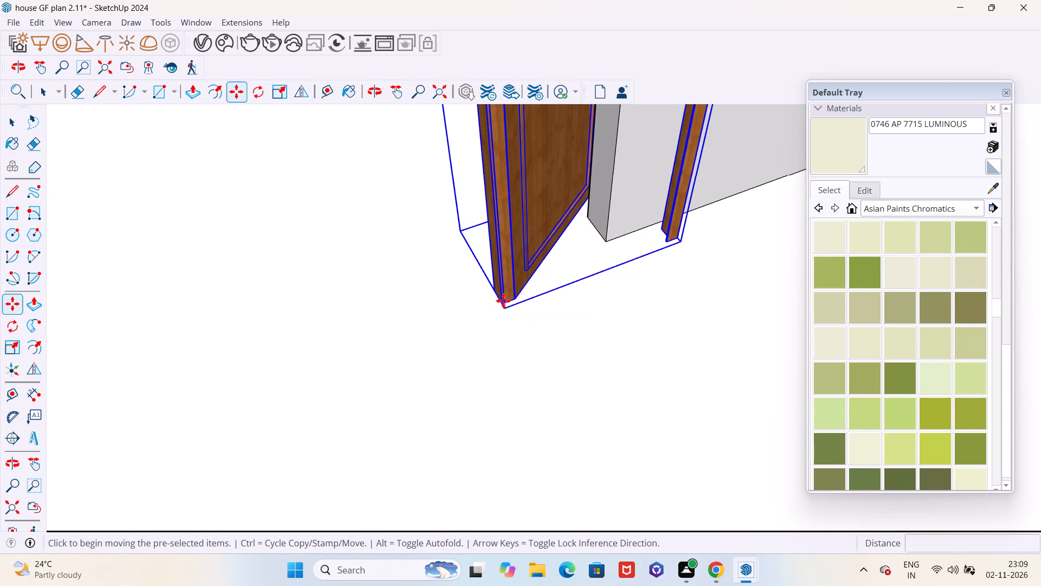
scroll(500, 303, "down", 19)
middle_click_drag(657, 444, 492, 420)
scroll(486, 416, "up", 5)
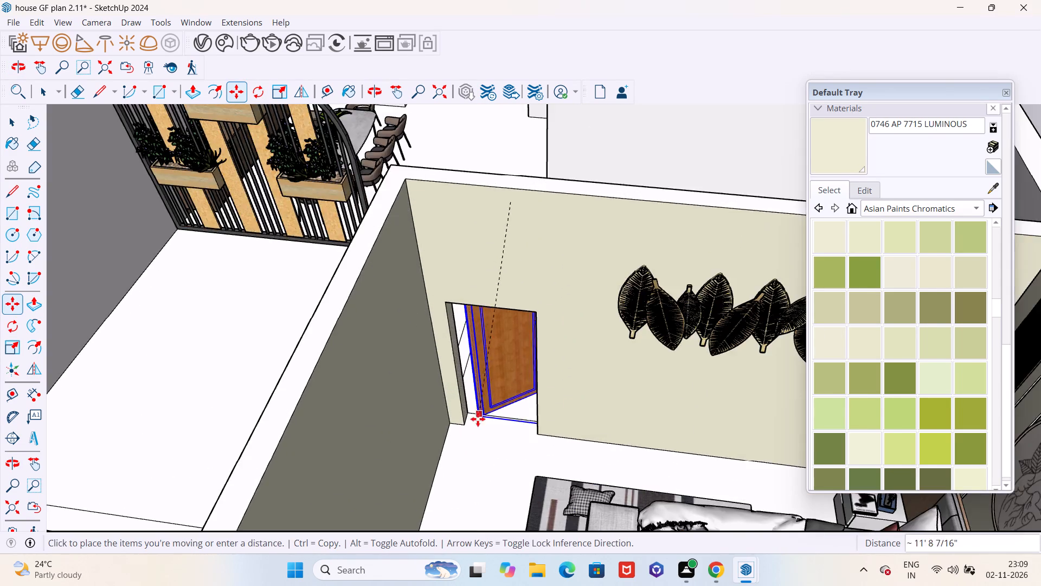
scroll(478, 419, "up", 17)
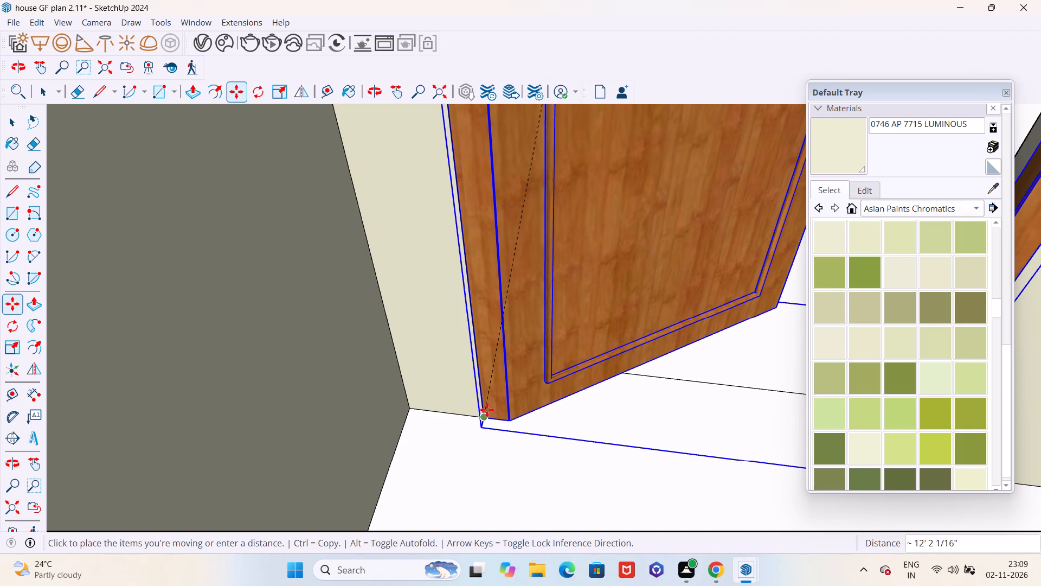
left_click(489, 418)
scroll(500, 446, "down", 5)
middle_click_drag(502, 463, 472, 374)
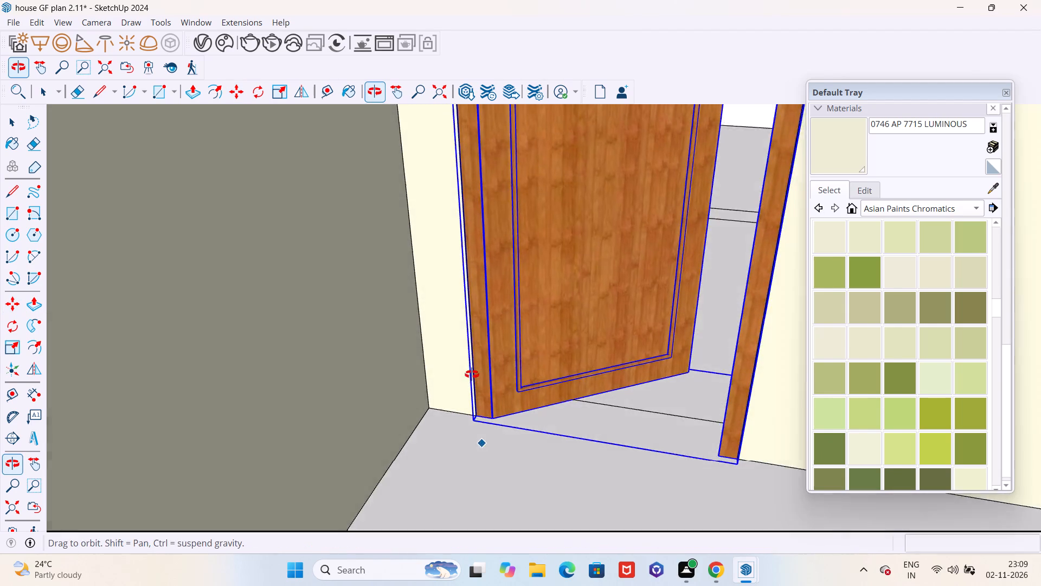
middle_click_drag(472, 374, 470, 363)
scroll(479, 413, "up", 6)
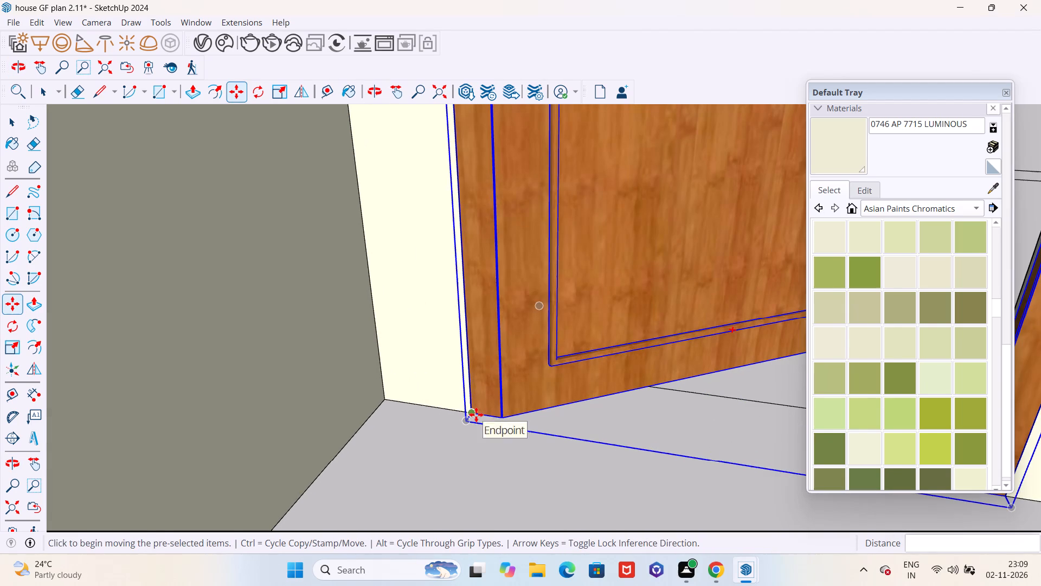
left_click(476, 413)
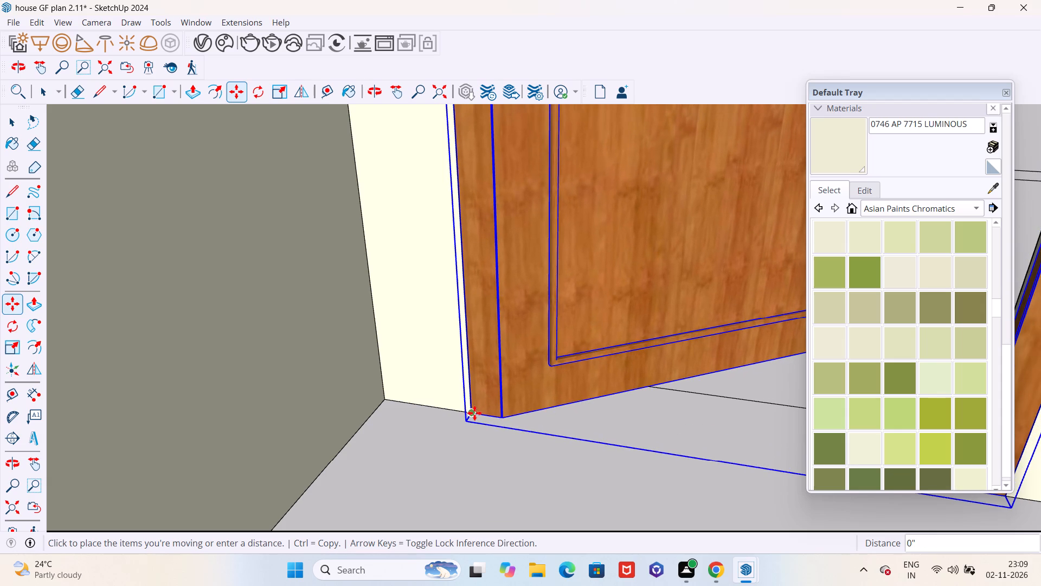
left_click(474, 413)
Scale the copied door's height down to about 0.86 to fit under the top of the doorway opening.
scroll(544, 437, "down", 12)
scroll(533, 443, "up", 1)
scroll(532, 443, "down", 7)
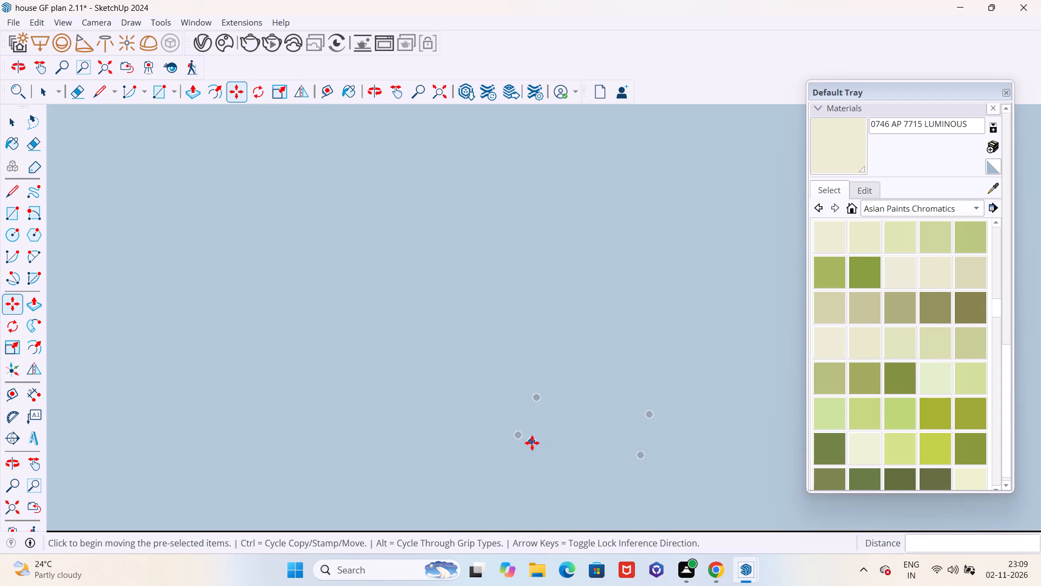
scroll(532, 443, "down", 14)
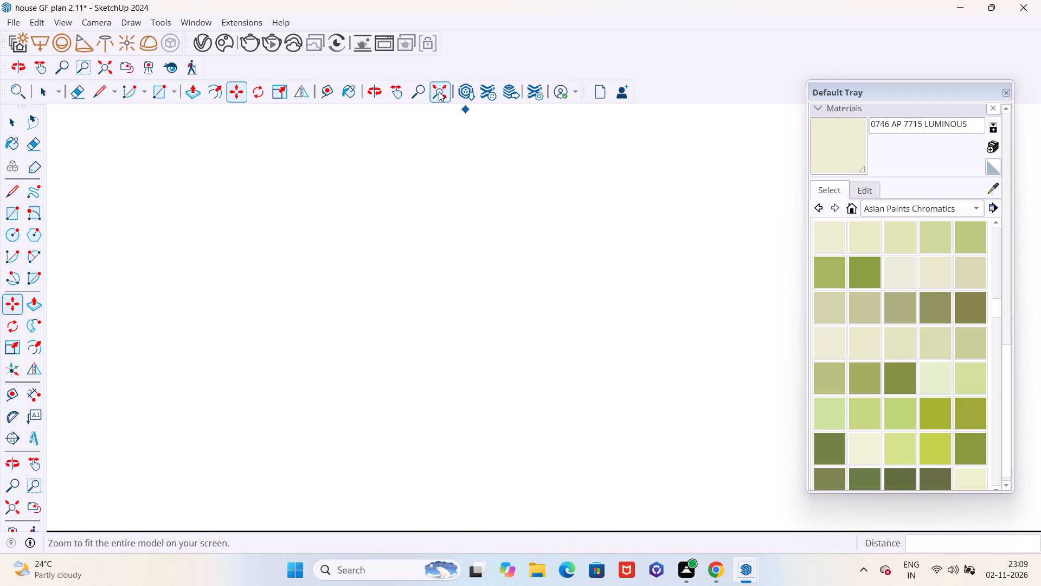
left_click(439, 92)
scroll(547, 355, "down", 4)
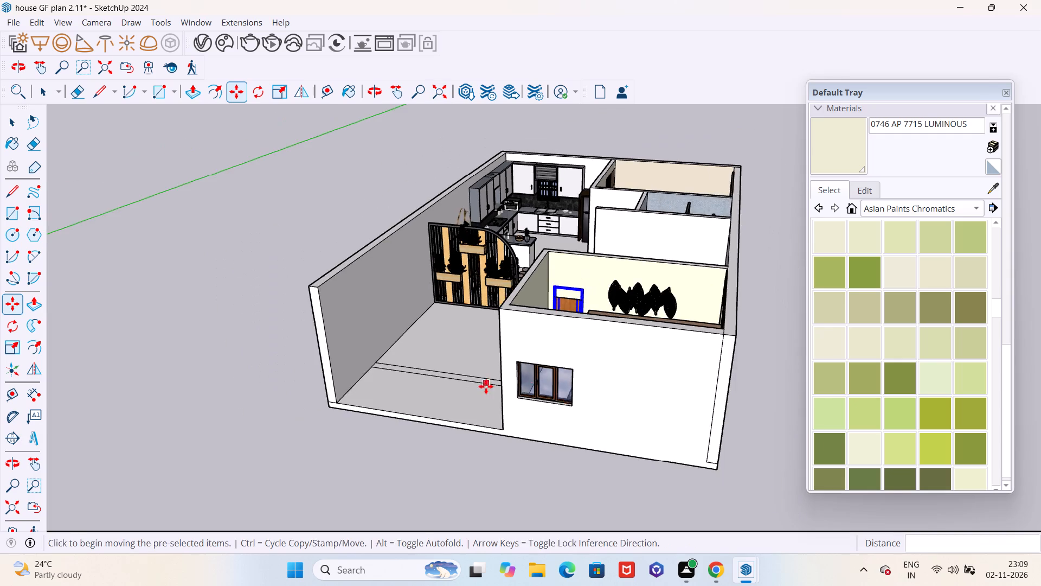
middle_click_drag(487, 386, 1017, 463)
scroll(623, 434, "down", 4)
middle_click_drag(560, 467, 1040, 388)
scroll(365, 196, "up", 4)
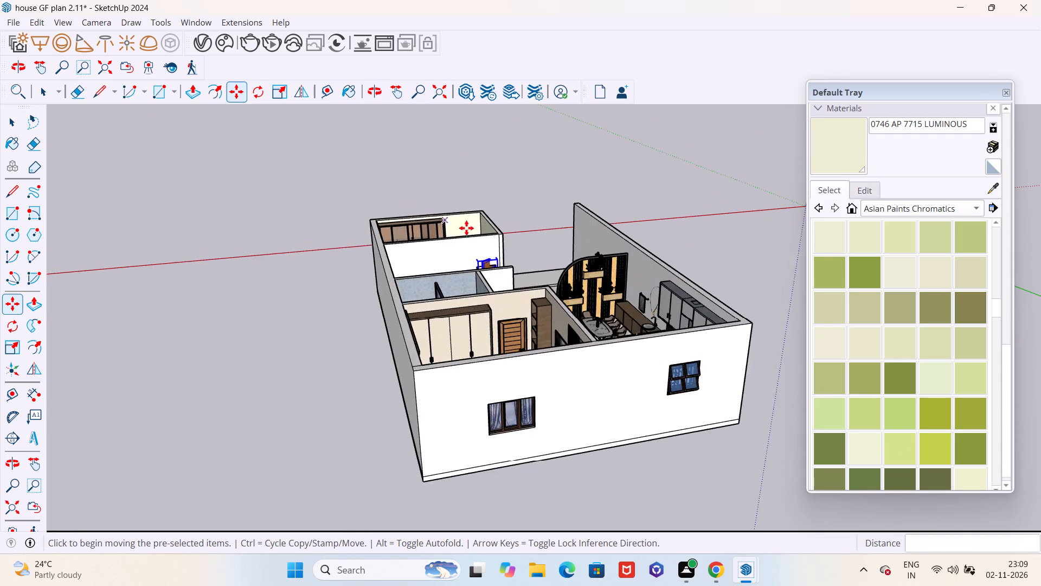
scroll(523, 233, "up", 1)
middle_click_drag(524, 241, 474, 348)
scroll(505, 182, "up", 8)
scroll(523, 199, "down", 1)
scroll(523, 199, "up", 4)
middle_click_drag(535, 293, 465, 222)
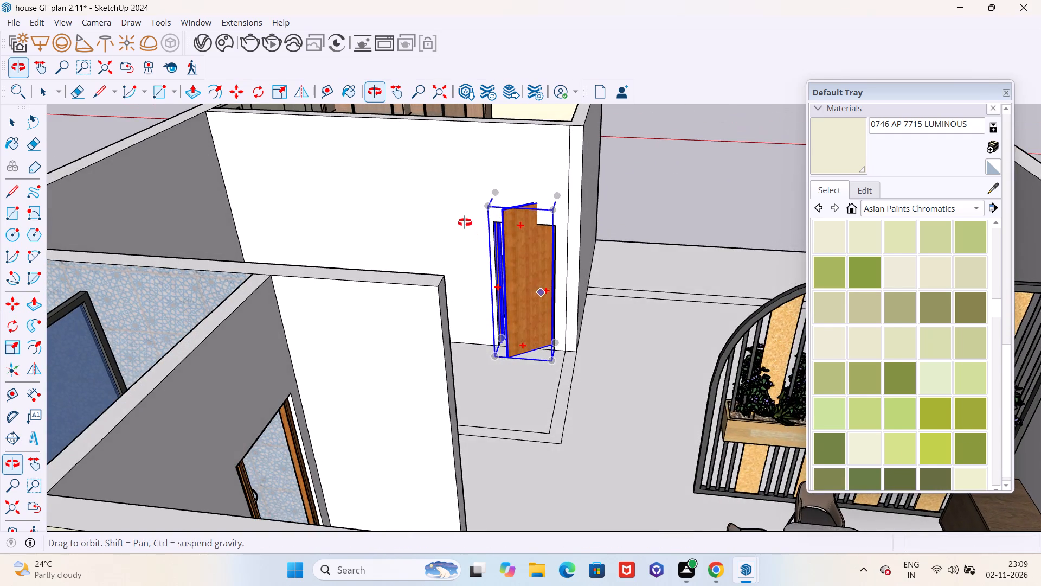
middle_click_drag(465, 222, 465, 222)
scroll(483, 257, "down", 5)
scroll(491, 396, "down", 8)
middle_click_drag(494, 450, 234, 433)
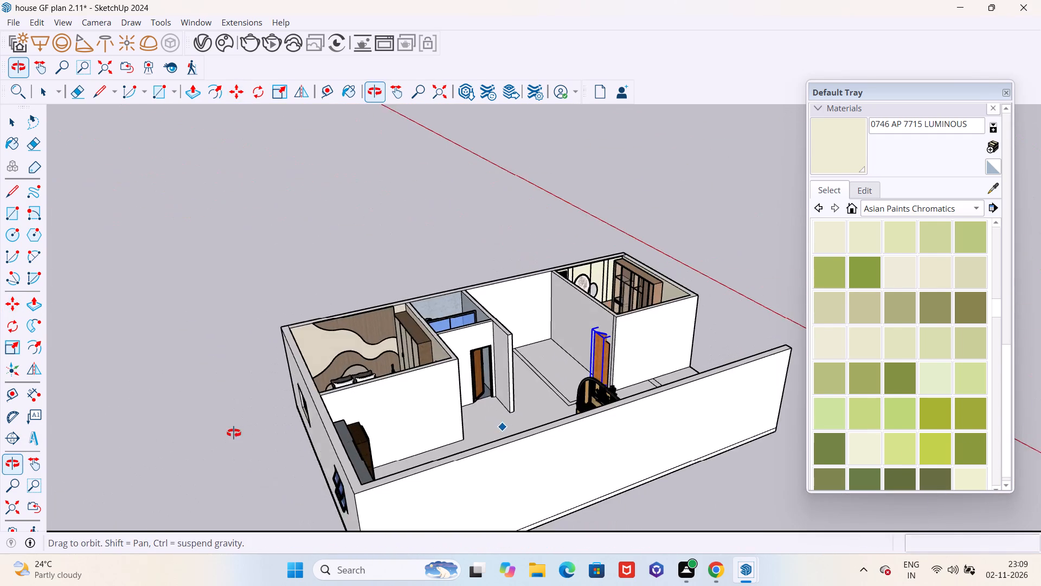
middle_click_drag(234, 433, 231, 435)
scroll(478, 343, "up", 16)
middle_click_drag(413, 337, 773, 398)
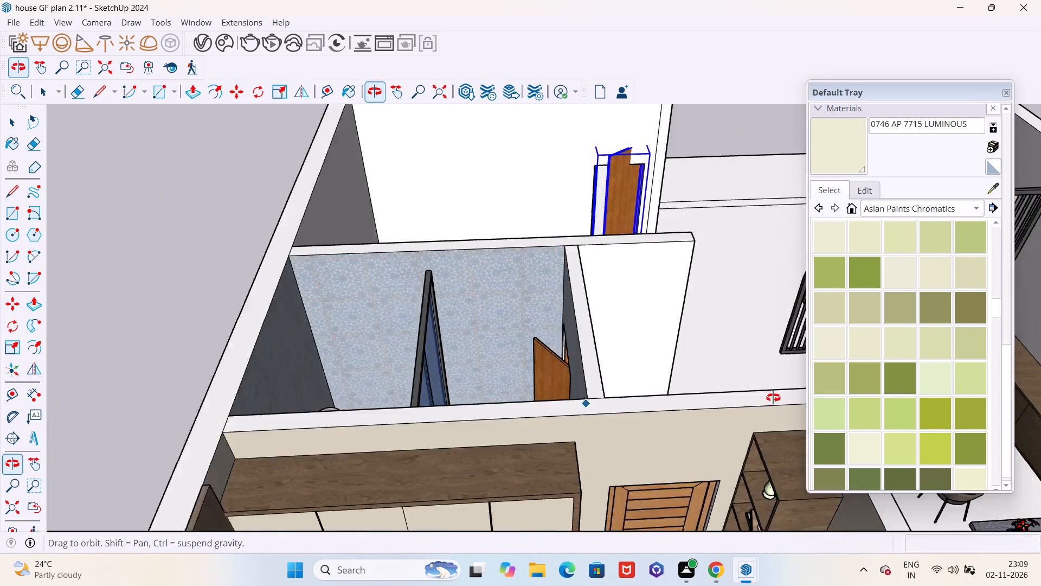
middle_click_drag(773, 398, 370, 368)
scroll(367, 354, "down", 5)
middle_click_drag(357, 384, 452, 384)
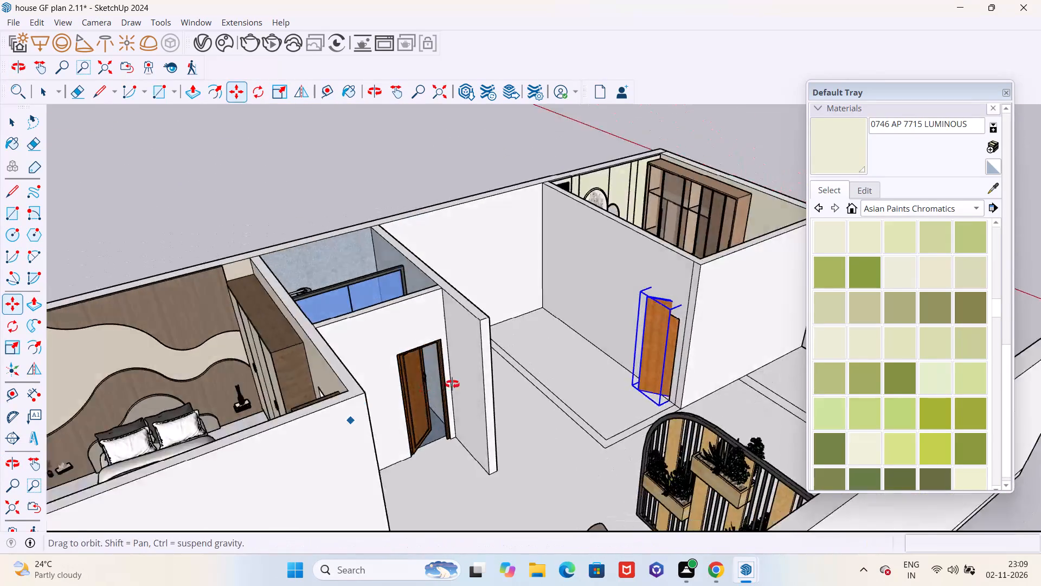
middle_click_drag(452, 384, 623, 370)
scroll(616, 291, "up", 10)
scroll(520, 283, "up", 1)
key("s")
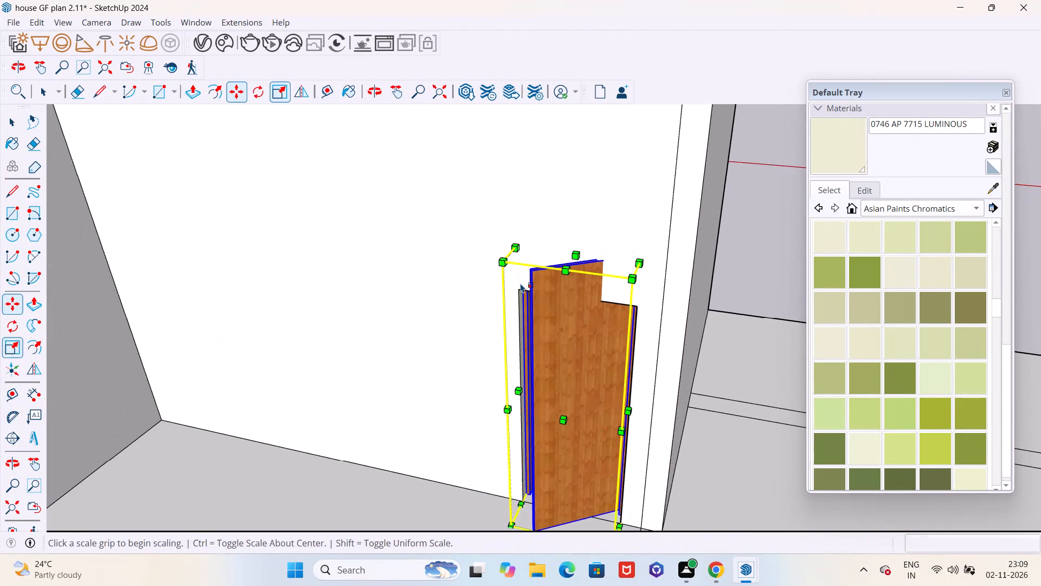
scroll(520, 283, "up", 4)
left_click_drag(605, 239, 602, 257)
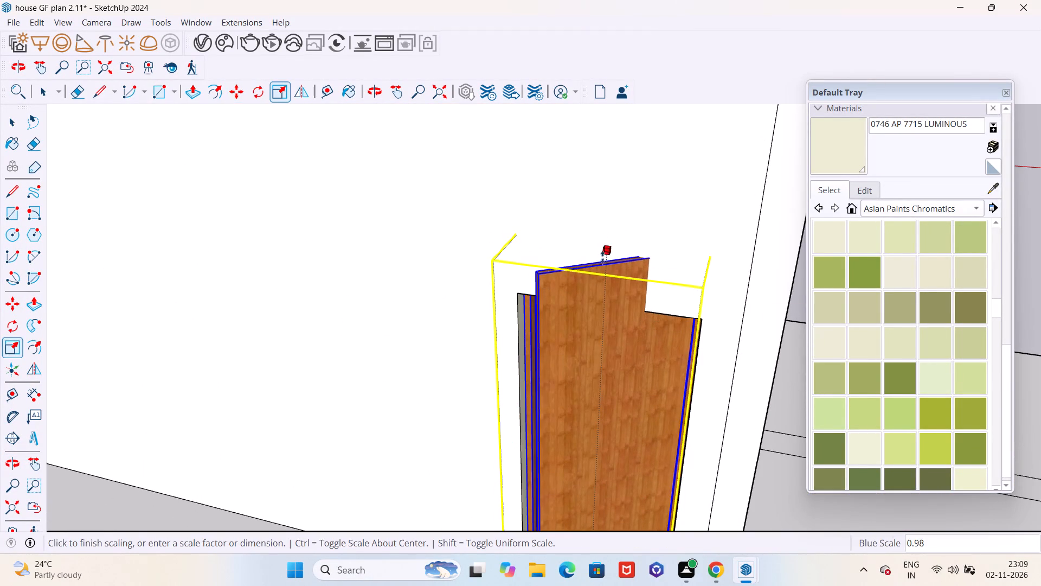
left_click_drag(602, 257, 589, 305)
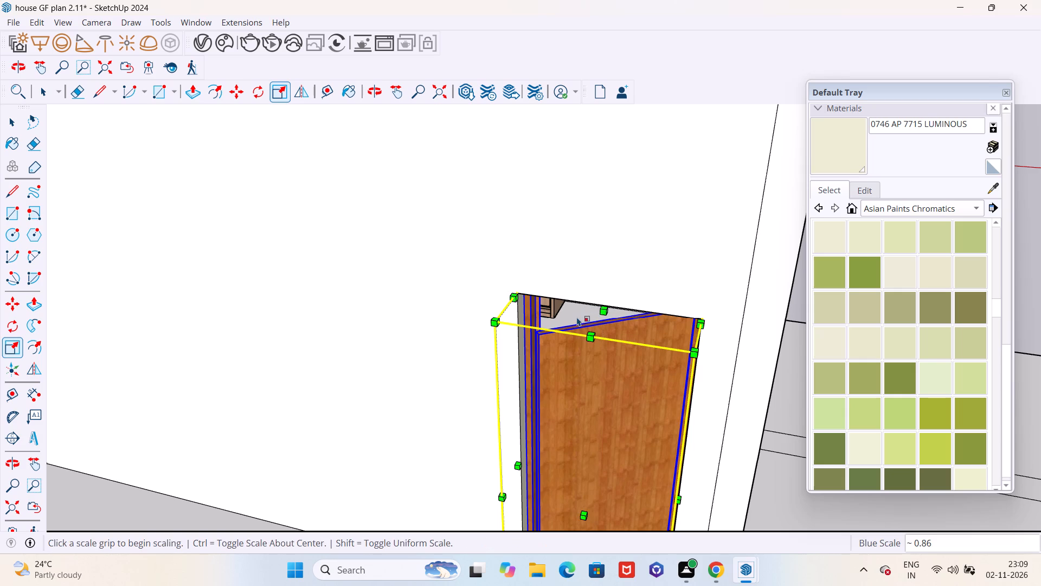
Move the door about 3 5/16" through the wall thickness so its frame corner meets the opening's outer floor corner.
middle_click_drag(578, 313, 602, 240)
scroll(538, 243, "down", 5)
scroll(612, 419, "up", 5)
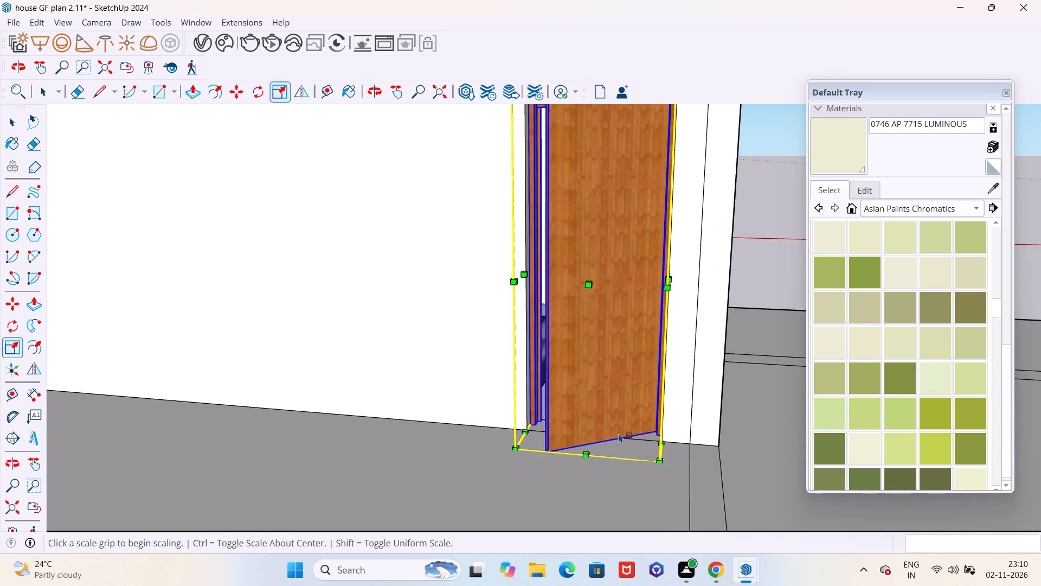
scroll(442, 449, "up", 4)
scroll(528, 438, "up", 11)
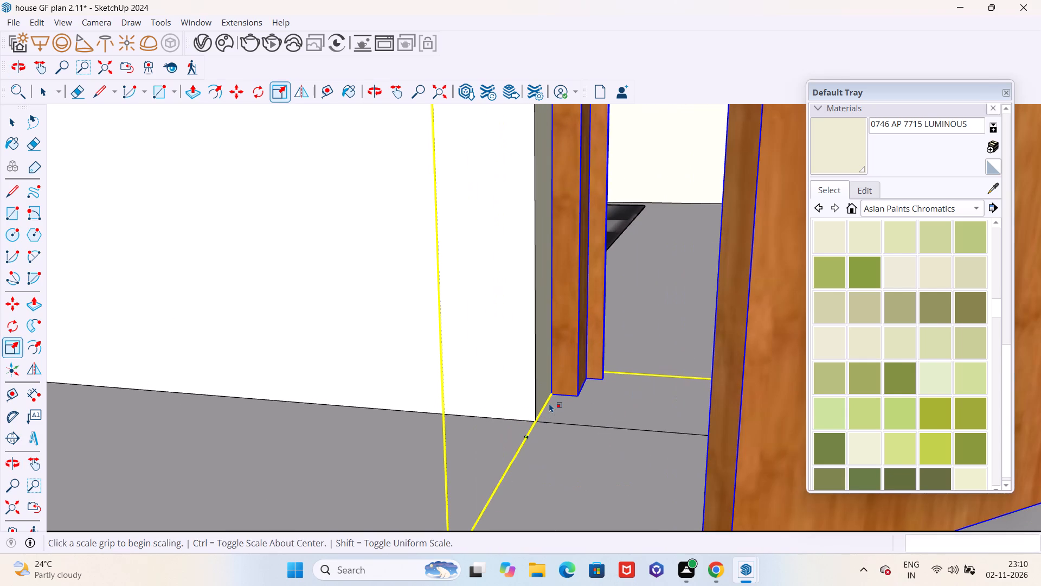
key("m")
left_click(554, 397)
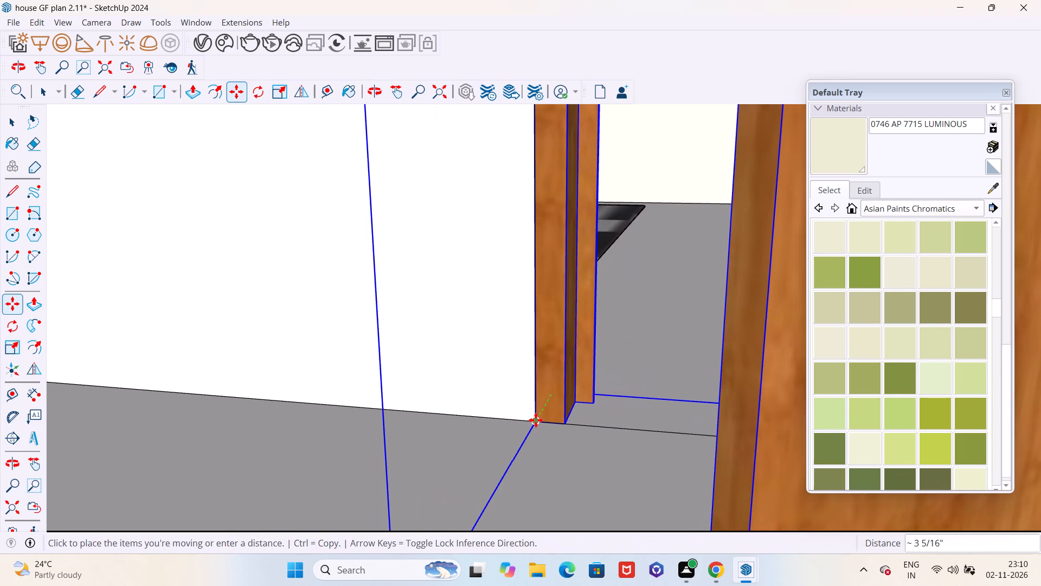
left_click(536, 420)
key("Escape")
scroll(469, 447, "down", 6)
key("space")
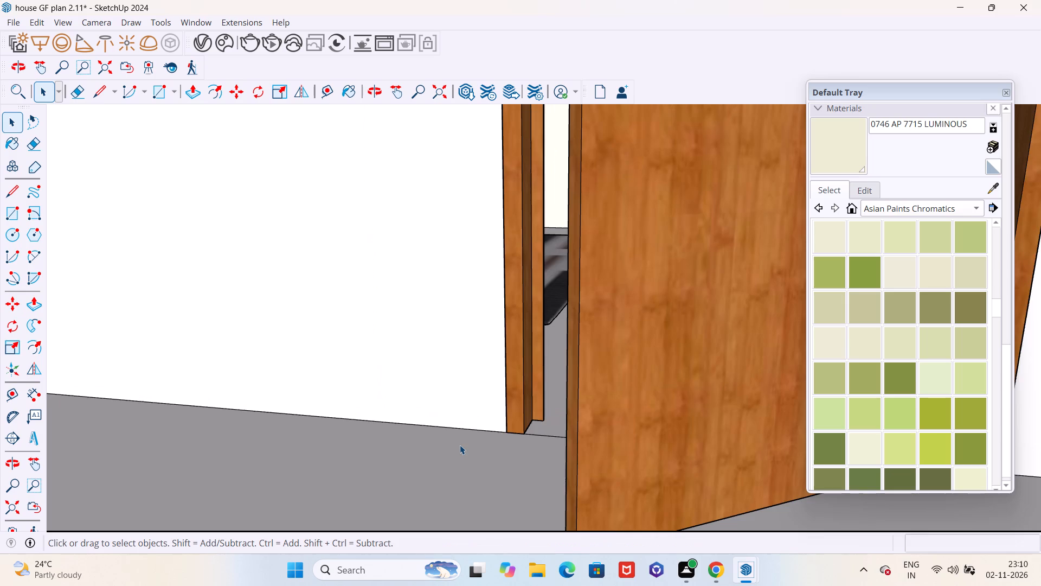
Examine the fitted bedroom door from the hall side and from inside the corner bedroom.
scroll(460, 445, "down", 17)
scroll(489, 445, "down", 6)
middle_click_drag(547, 455, 355, 547)
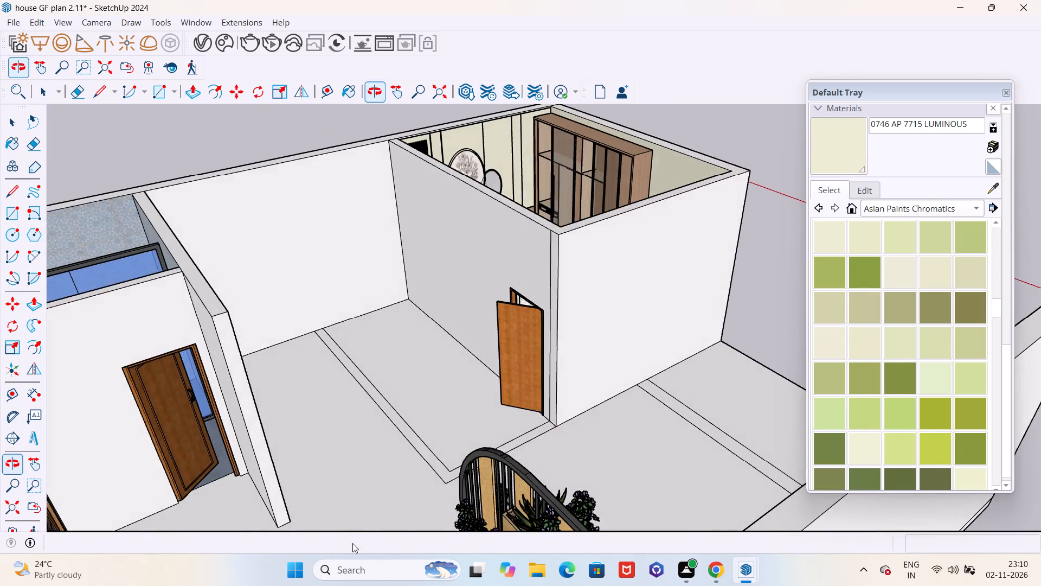
scroll(352, 518, "down", 6)
middle_click_drag(536, 485, 229, 513)
scroll(497, 284, "up", 4)
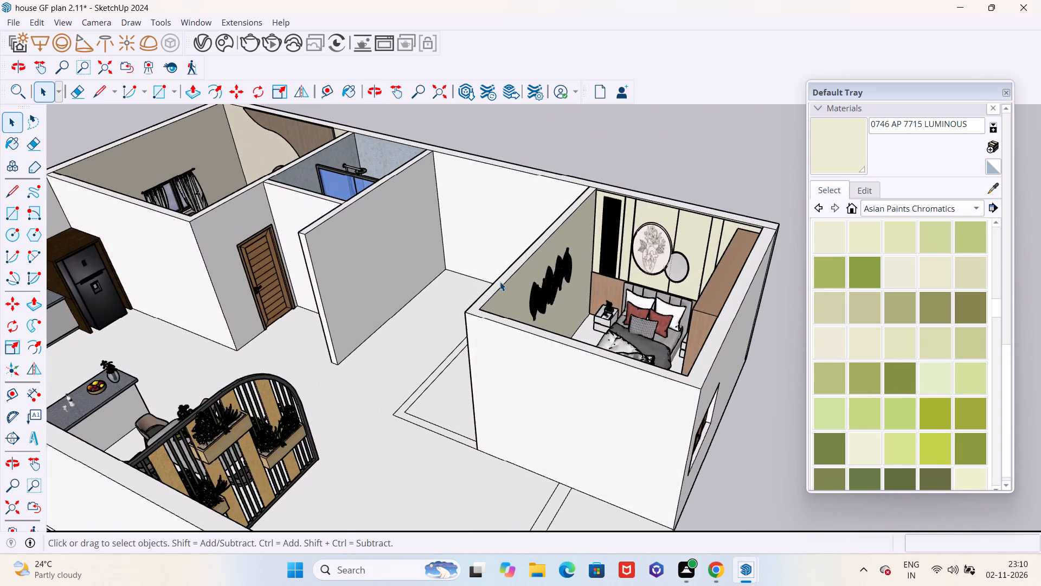
middle_click_drag(498, 293, 179, 438)
scroll(375, 366, "up", 6)
scroll(381, 397, "down", 5)
middle_click_drag(345, 409, 562, 409)
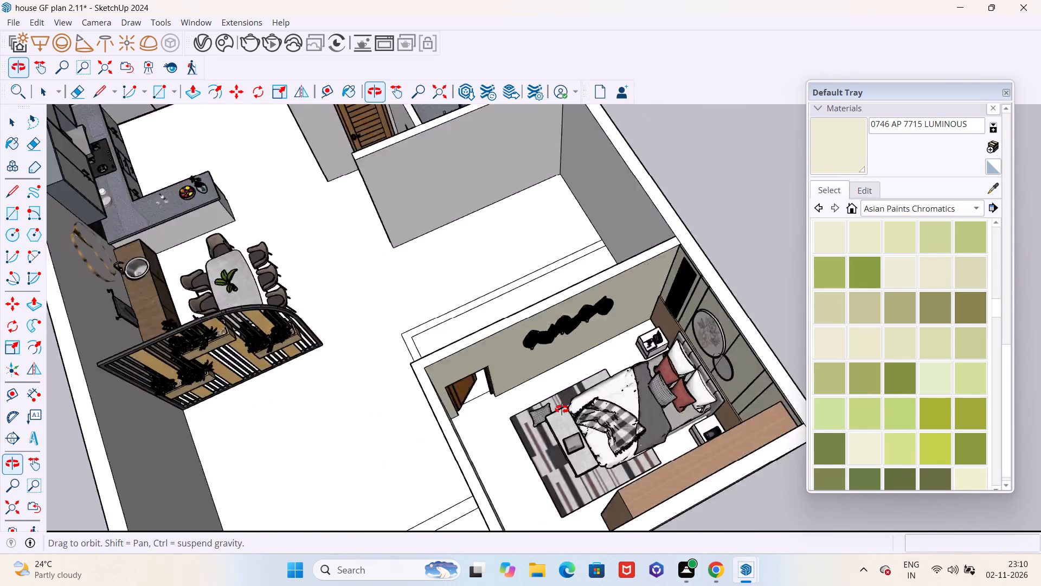
Examine the existing bathroom, the dividing wall and the unraised wall outline between the hall and the corner bedroom.
middle_click_drag(562, 409, 673, 402)
scroll(564, 306, "down", 5)
middle_click_drag(423, 326, 577, 305)
scroll(288, 267, "up", 4)
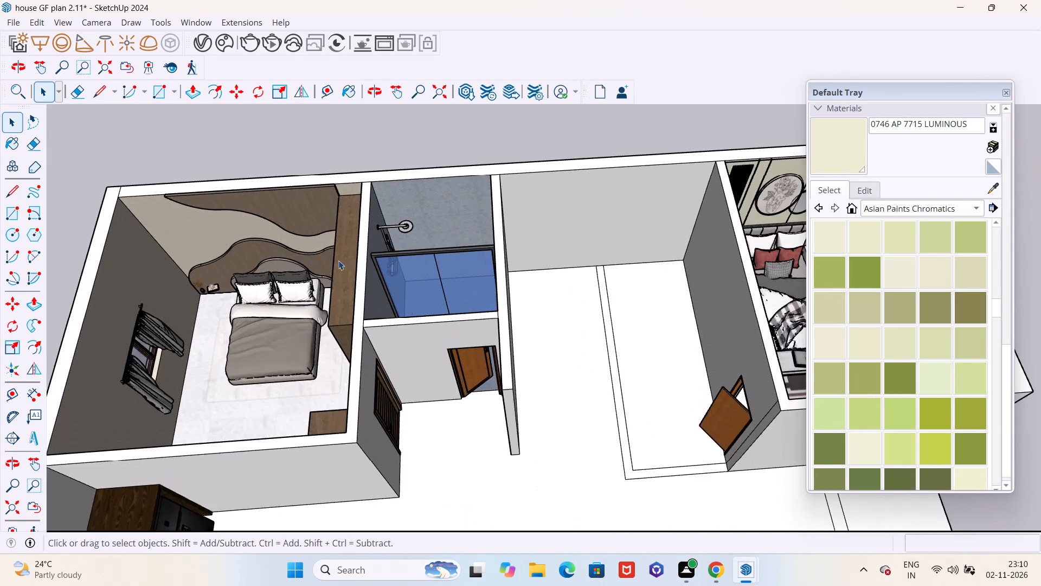
scroll(388, 291, "down", 4)
middle_click_drag(500, 286, 391, 324)
scroll(434, 215, "up", 4)
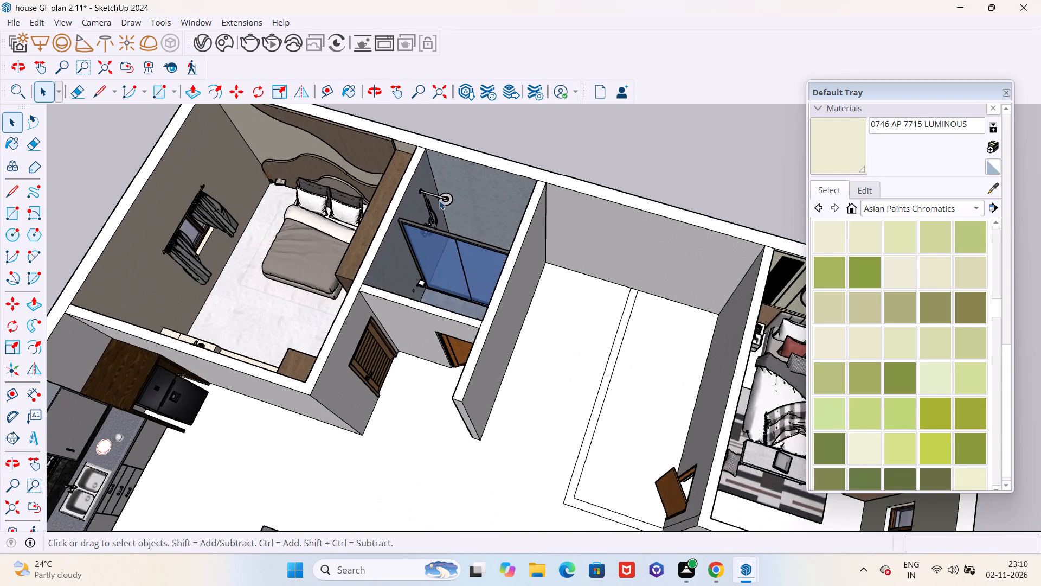
scroll(449, 214, "up", 5)
scroll(449, 220, "down", 6)
middle_click_drag(490, 266, 299, 302)
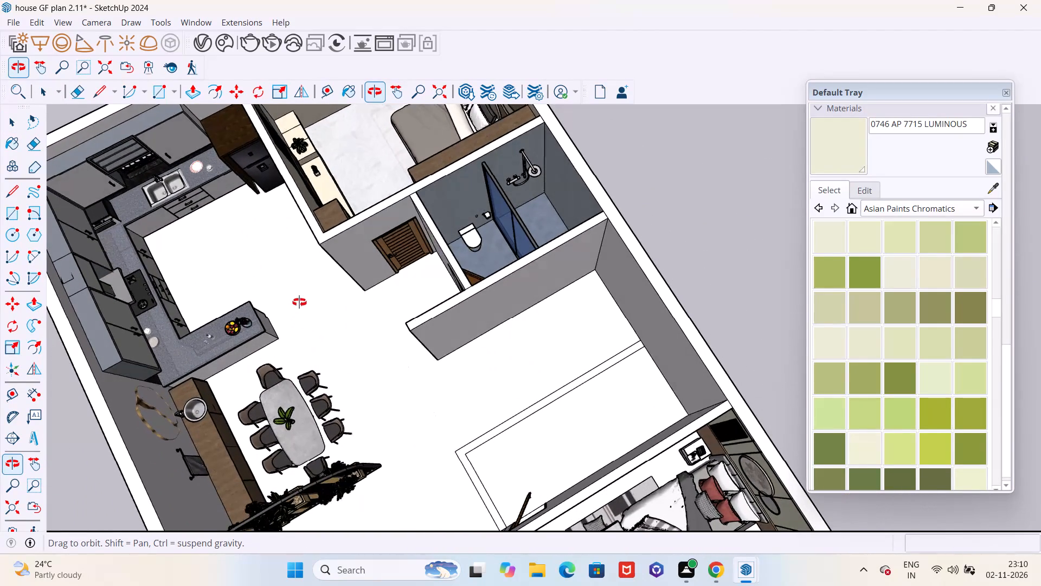
middle_click_drag(299, 302, 299, 300)
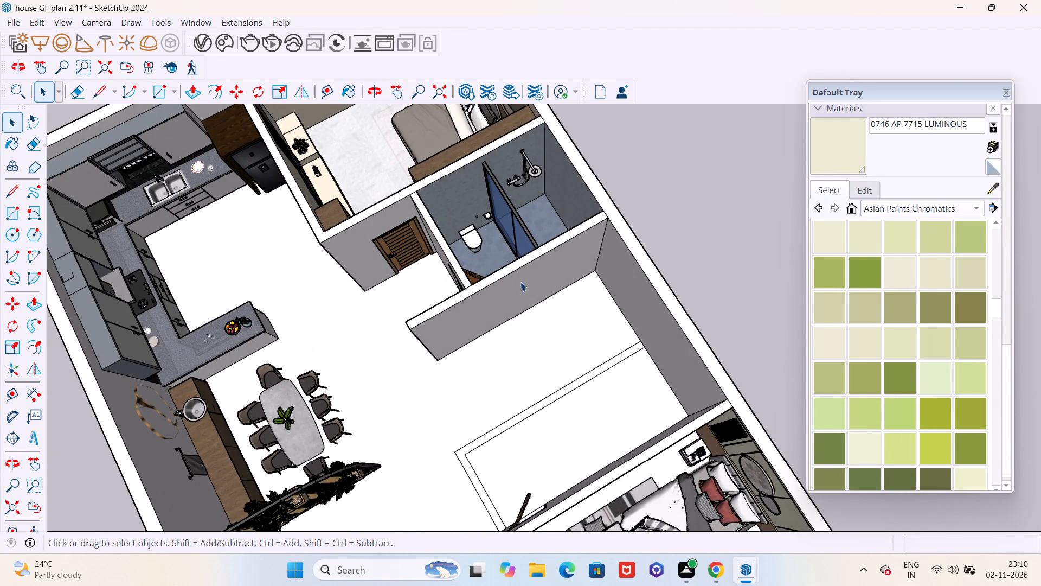
scroll(496, 232, "up", 3)
scroll(493, 238, "down", 4)
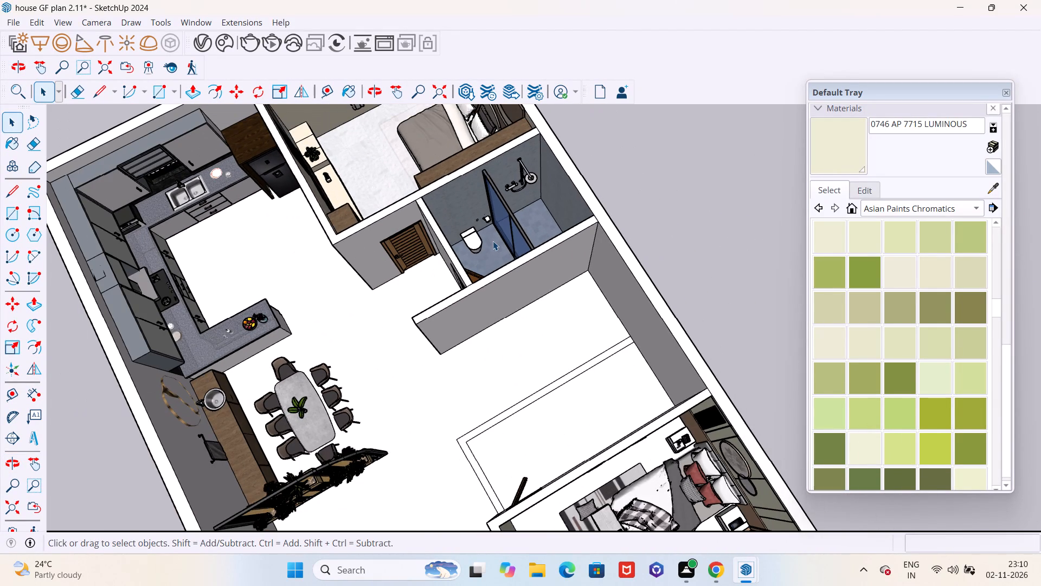
scroll(492, 241, "up", 5)
scroll(507, 256, "down", 4)
middle_click_drag(546, 354, 618, 333)
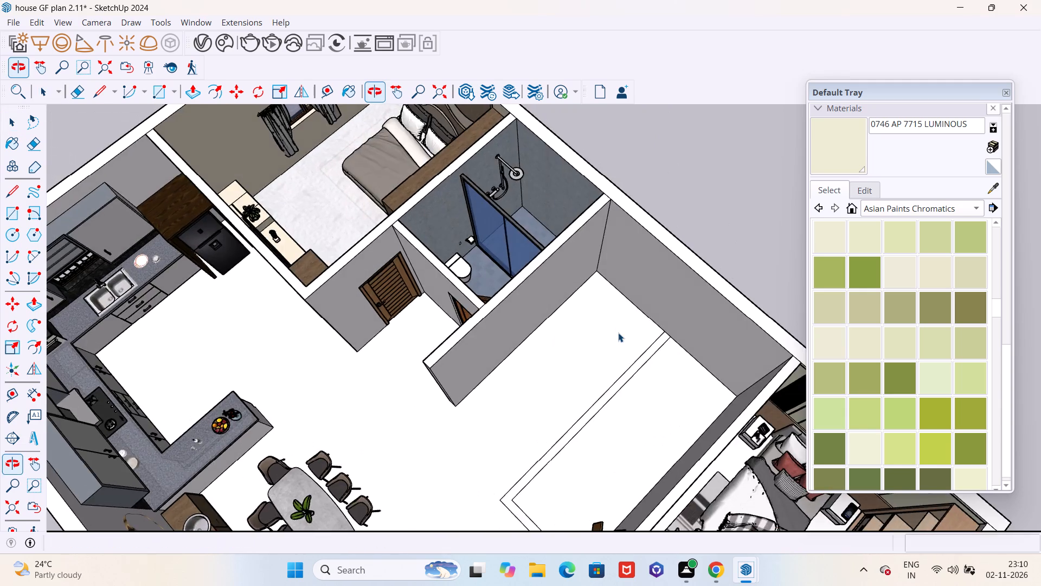
scroll(619, 330, "down", 4)
scroll(563, 435, "up", 4)
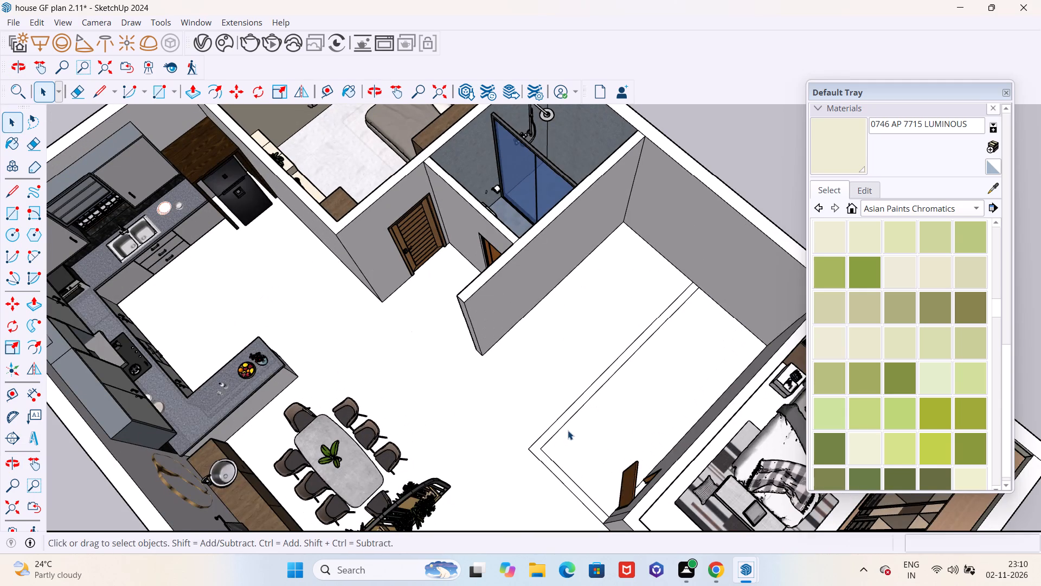
Push/Pull the flat L-shaped wall outline beside the corner bedroom up 10' to enclose a new room.
key("p")
left_click(556, 430)
scroll(555, 428, "down", 5)
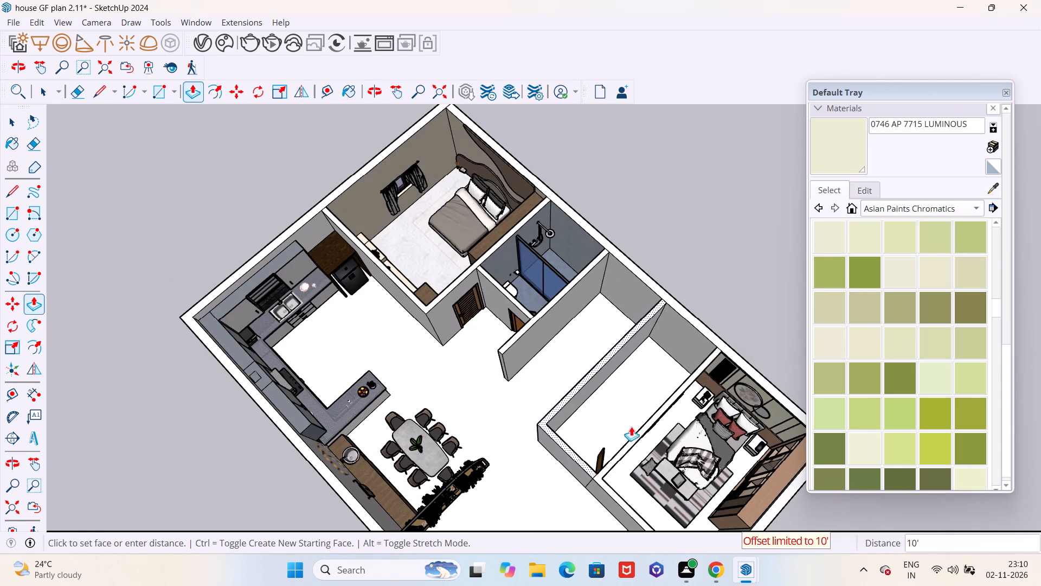
left_click(636, 433)
Copy the existing bathroom's glass partition, toilet and accessories group and shower set 13' 6" along the green axis into the newly enclosed room.
scroll(608, 435, "down", 3)
middle_click_drag(618, 441, 590, 402)
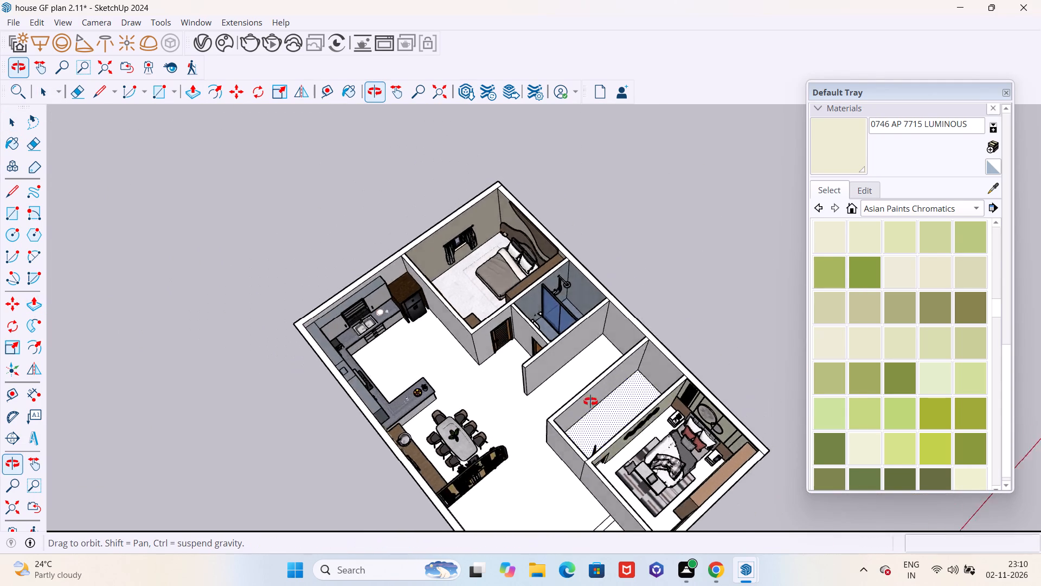
middle_click_drag(590, 402, 494, 337)
scroll(566, 364, "up", 5)
middle_click_drag(539, 300, 533, 399)
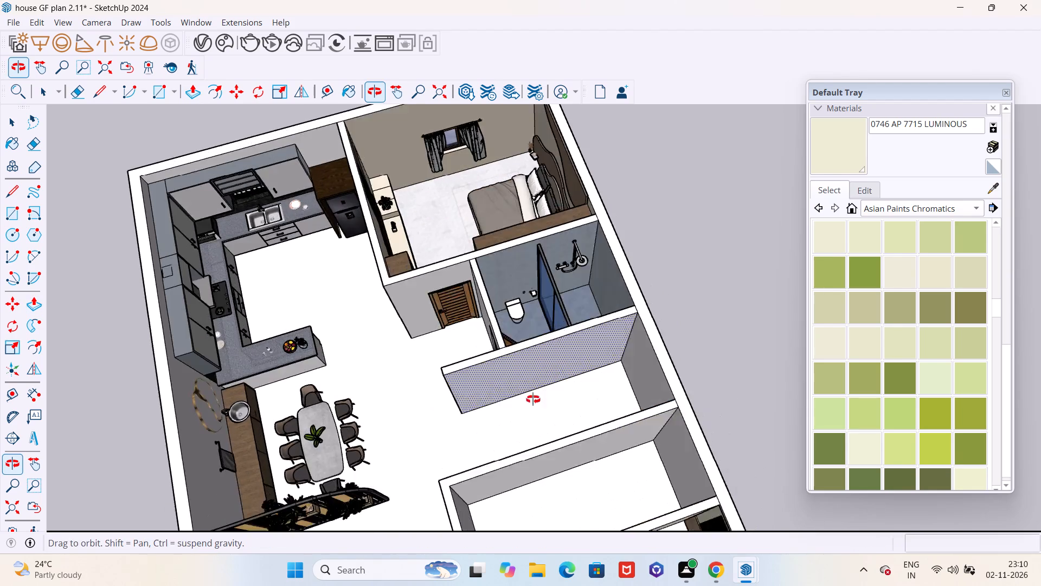
middle_click_drag(533, 399, 524, 431)
key("space")
scroll(535, 307, "up", 4)
left_click(565, 302)
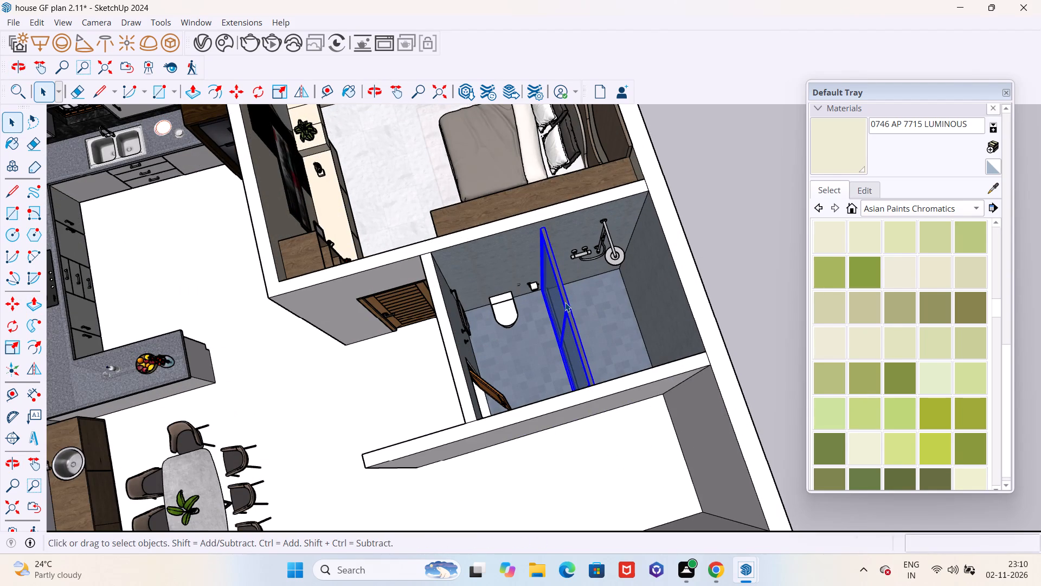
scroll(475, 345, "up", 9)
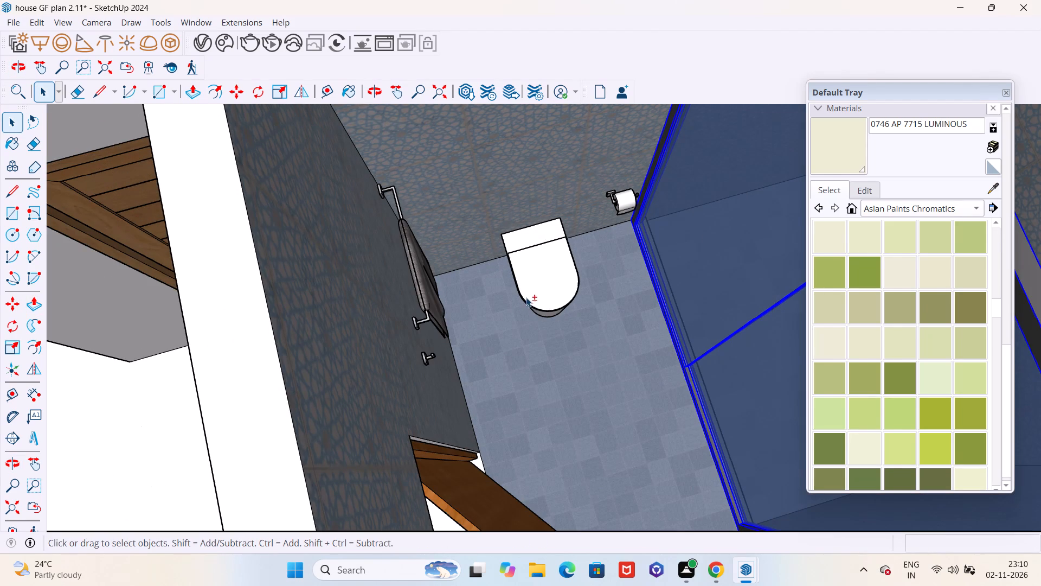
left_click(526, 297, "shift")
scroll(454, 324, "down", 8)
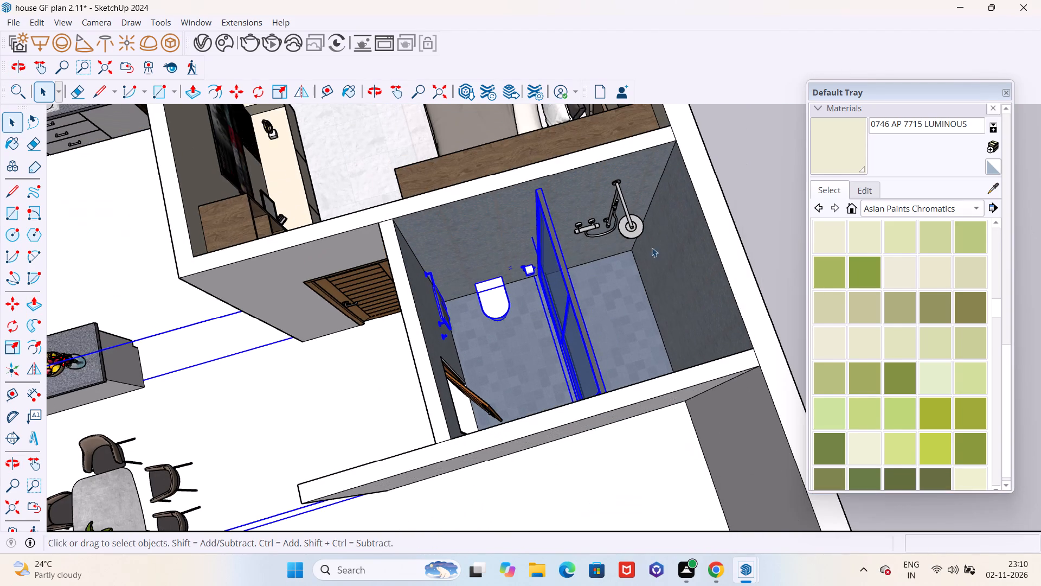
left_click(637, 231, "shift")
scroll(550, 257, "down", 4)
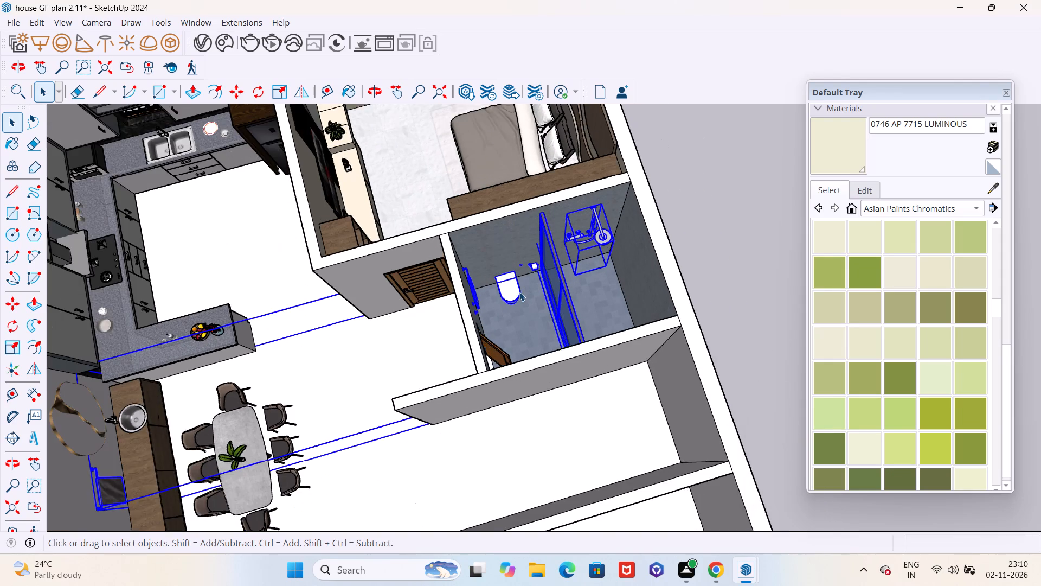
scroll(519, 292, "up", 1)
scroll(519, 292, "down", 1)
scroll(519, 292, "up", 2)
scroll(519, 292, "down", 8)
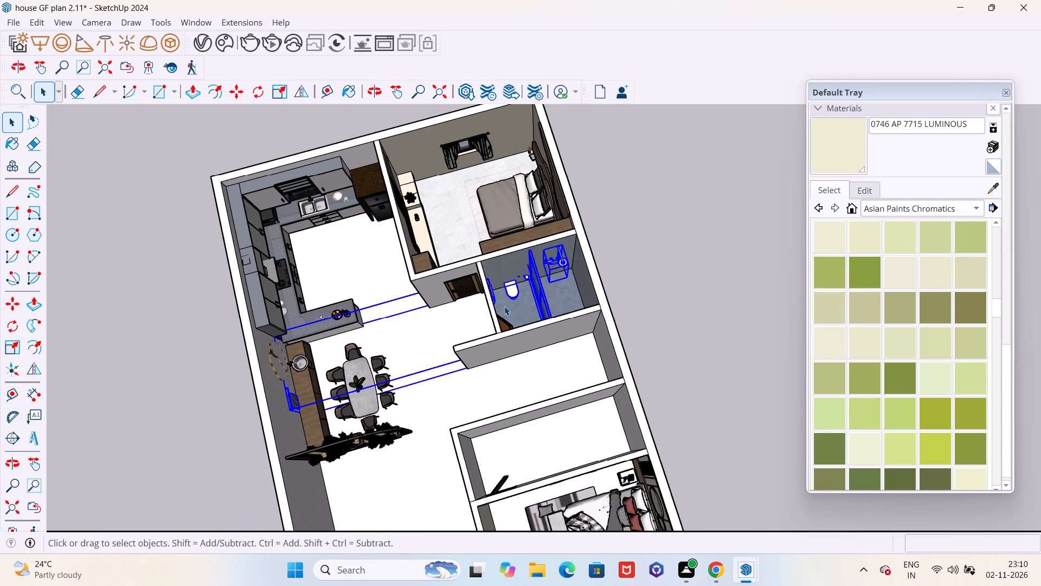
scroll(503, 303, "down", 3)
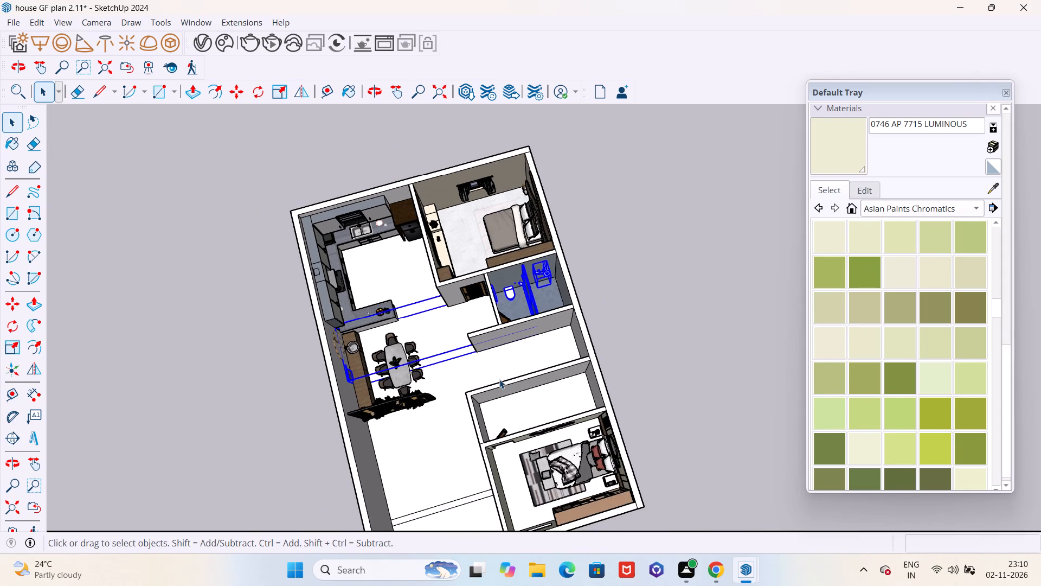
key("m")
scroll(512, 309, "up", 9)
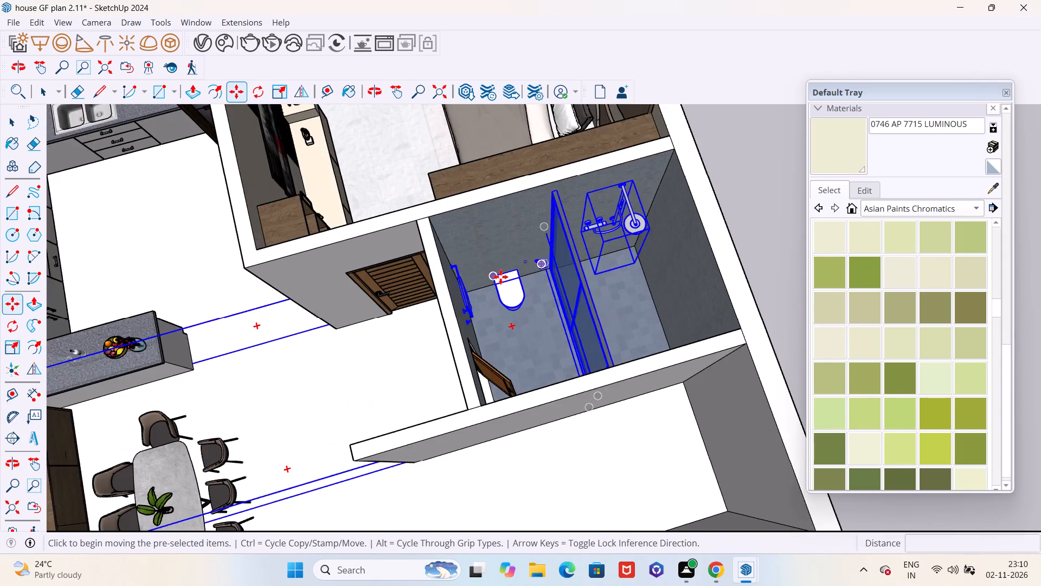
scroll(500, 277, "up", 14)
left_click(491, 277)
scroll(491, 277, "down", 4)
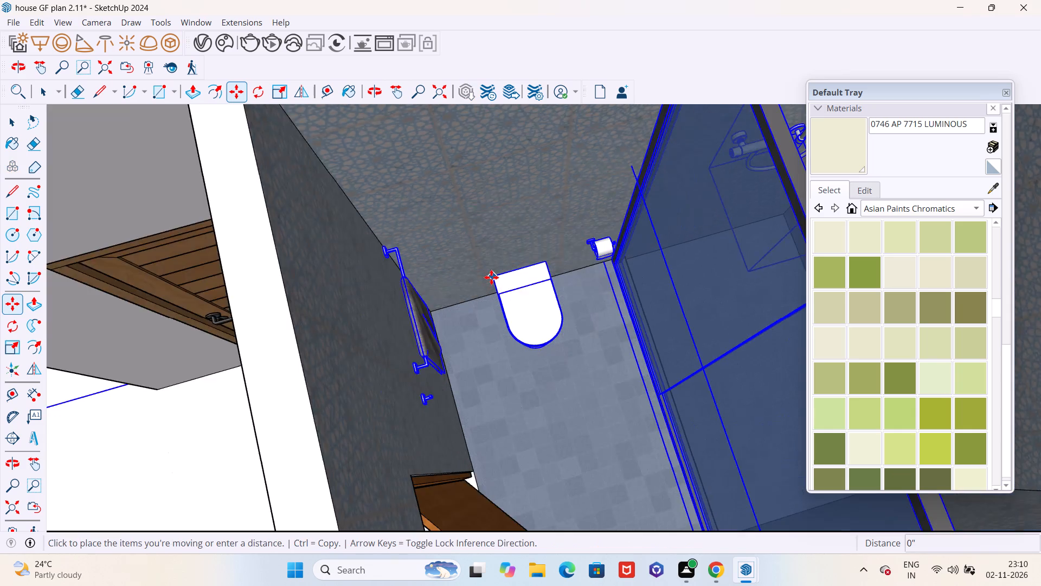
scroll(491, 277, "down", 18)
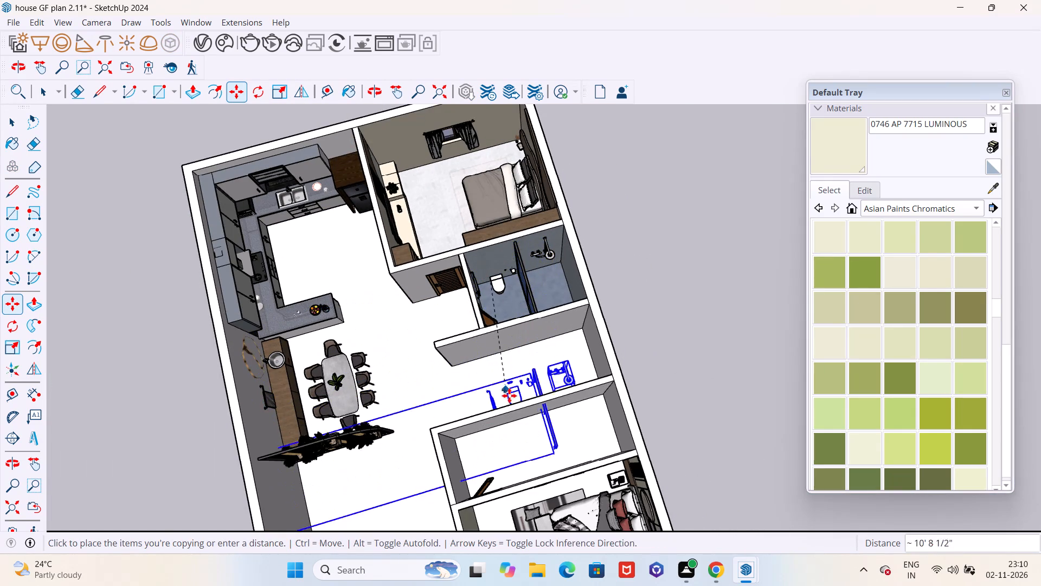
scroll(534, 420, "up", 7)
scroll(534, 420, "down", 1)
scroll(534, 420, "up", 2)
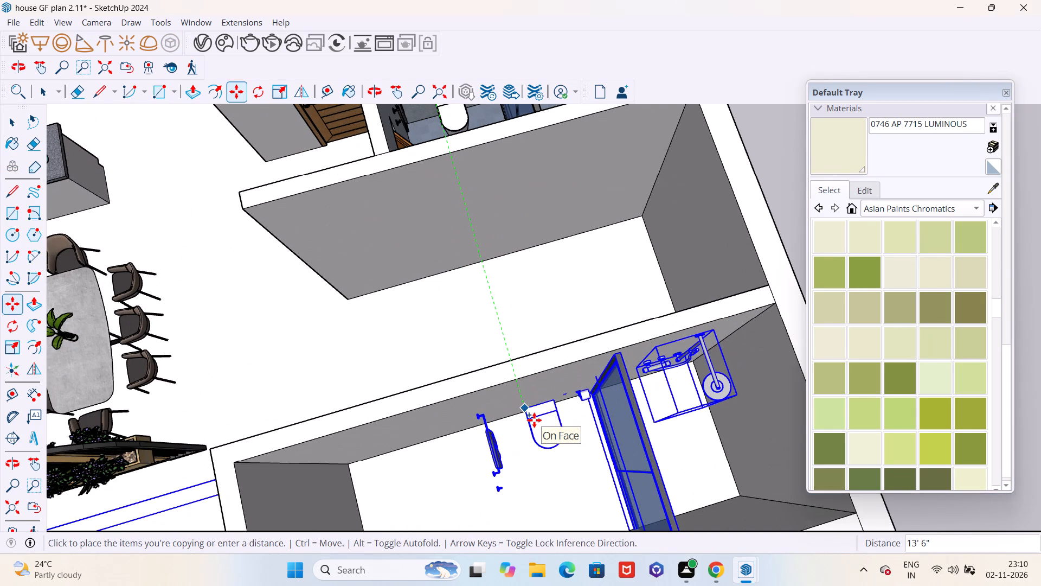
left_click(534, 420)
Examine the copied bathroom fixtures' placement inside the new room and clear the selection.
middle_click_drag(543, 467, 631, 364)
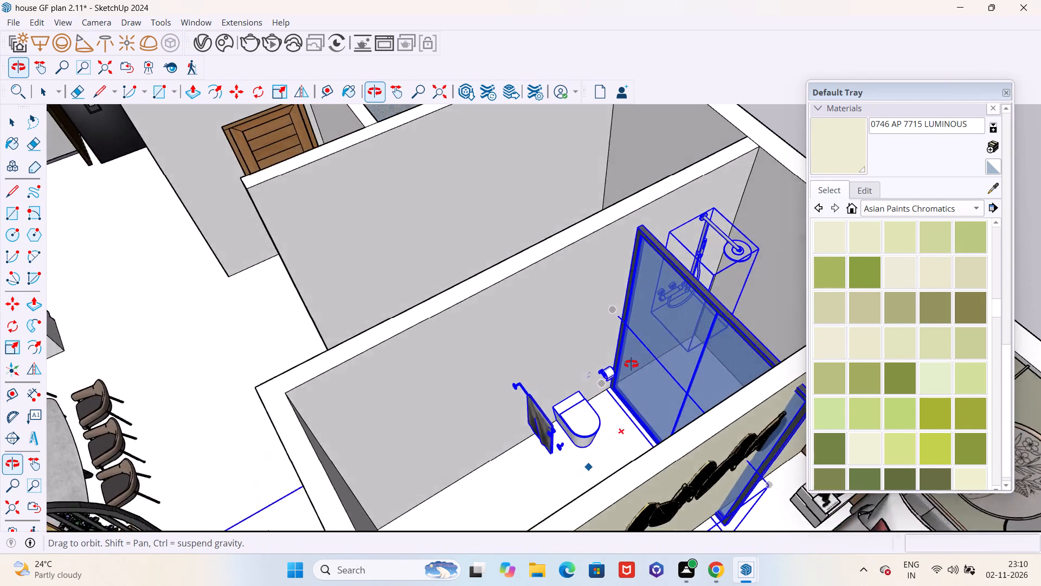
middle_click_drag(631, 364, 529, 415)
scroll(501, 409, "down", 10)
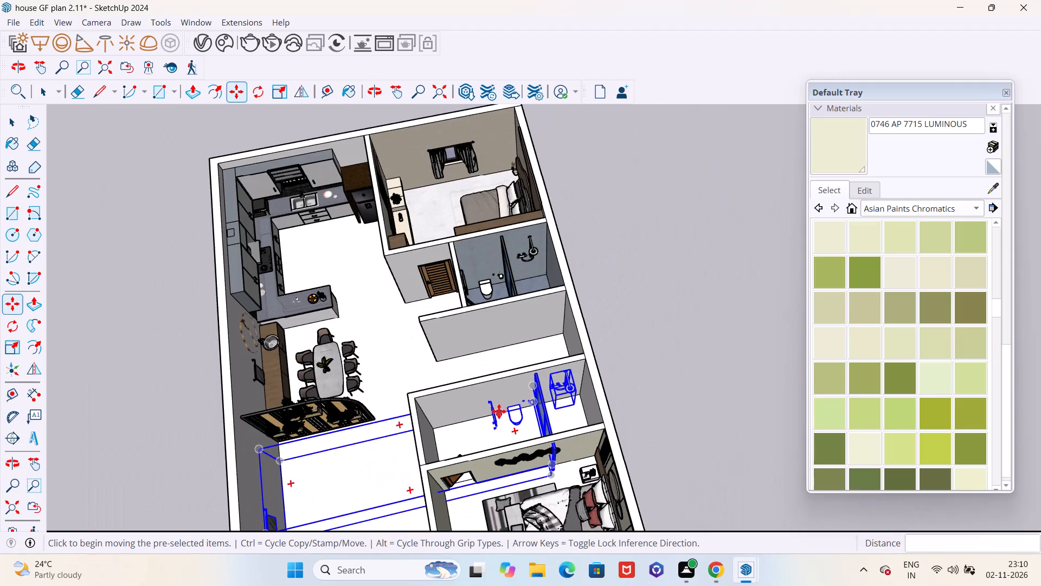
middle_click_drag(494, 413, 447, 414)
scroll(471, 411, "up", 11)
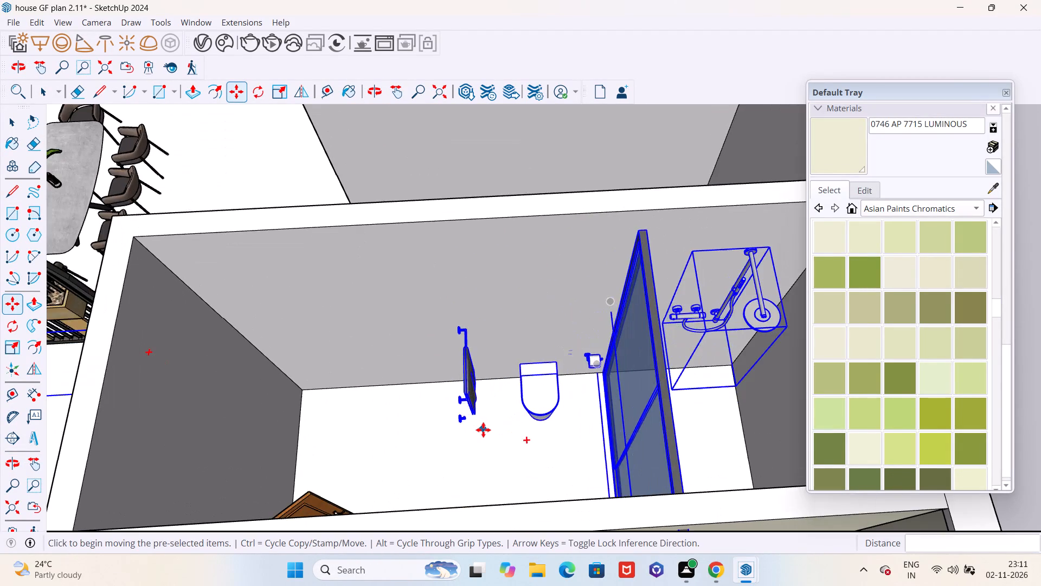
scroll(483, 430, "down", 4)
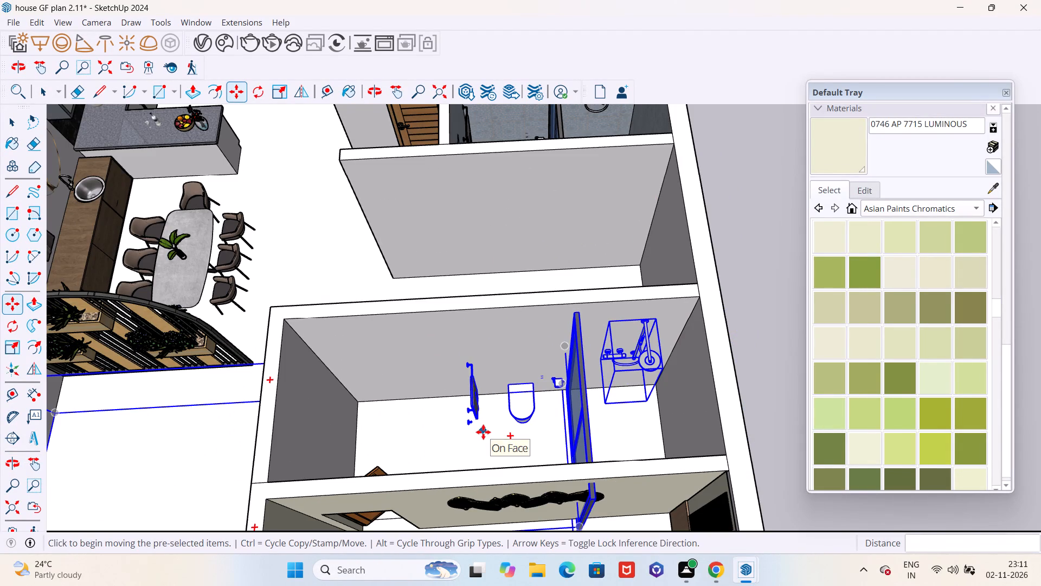
key("space")
scroll(474, 432, "down", 7)
left_click(683, 354)
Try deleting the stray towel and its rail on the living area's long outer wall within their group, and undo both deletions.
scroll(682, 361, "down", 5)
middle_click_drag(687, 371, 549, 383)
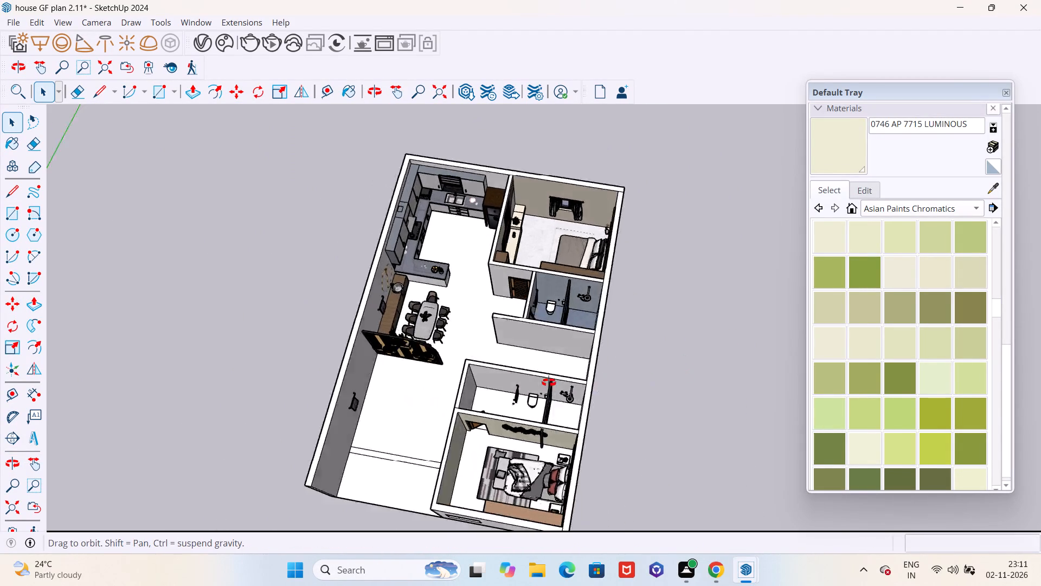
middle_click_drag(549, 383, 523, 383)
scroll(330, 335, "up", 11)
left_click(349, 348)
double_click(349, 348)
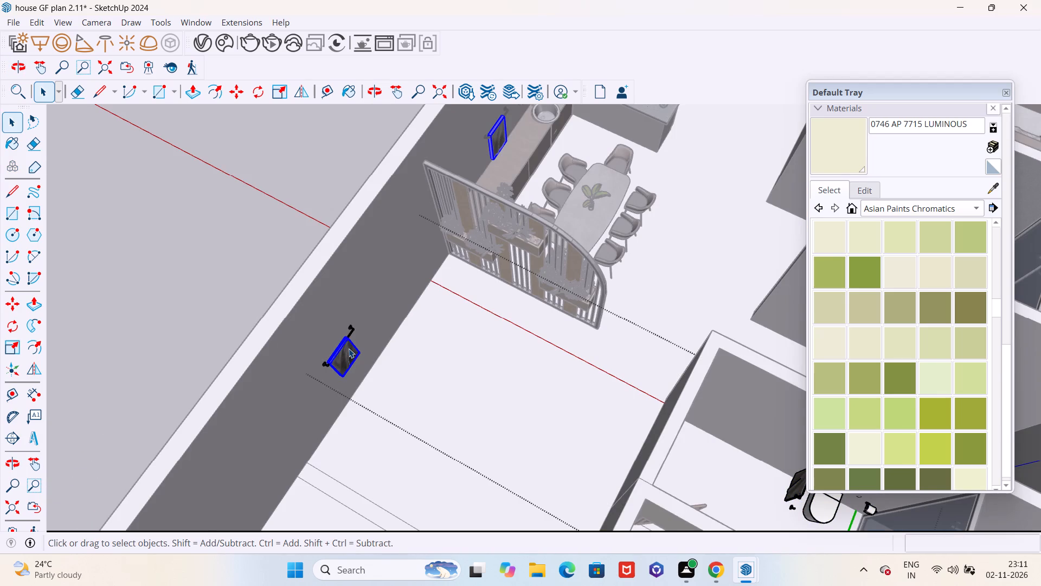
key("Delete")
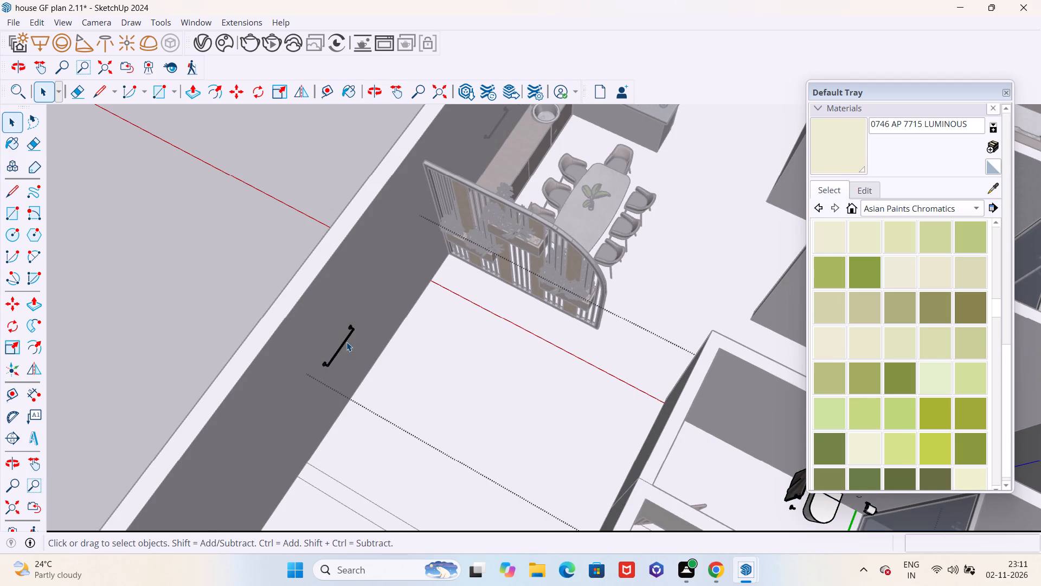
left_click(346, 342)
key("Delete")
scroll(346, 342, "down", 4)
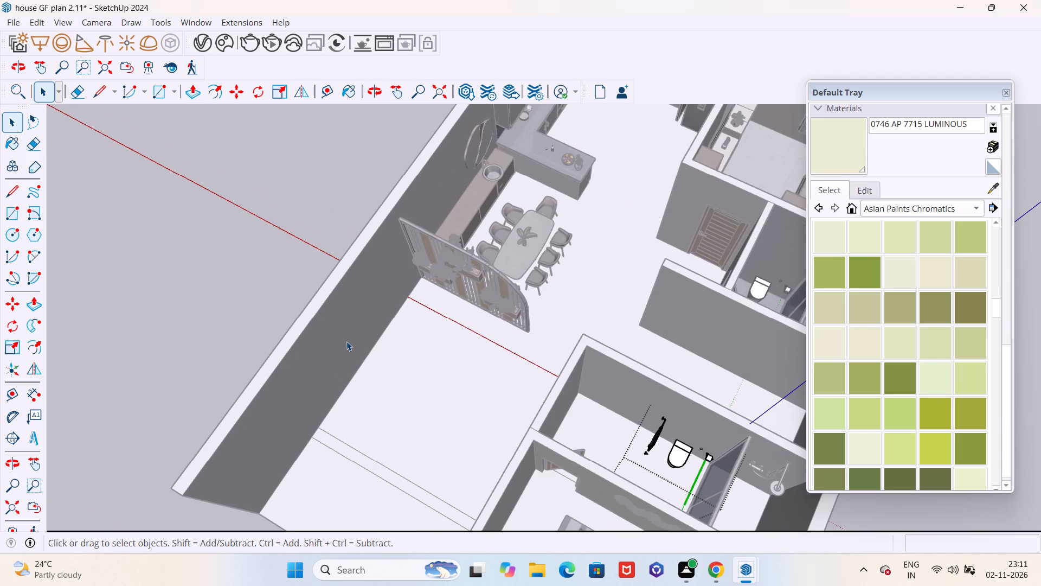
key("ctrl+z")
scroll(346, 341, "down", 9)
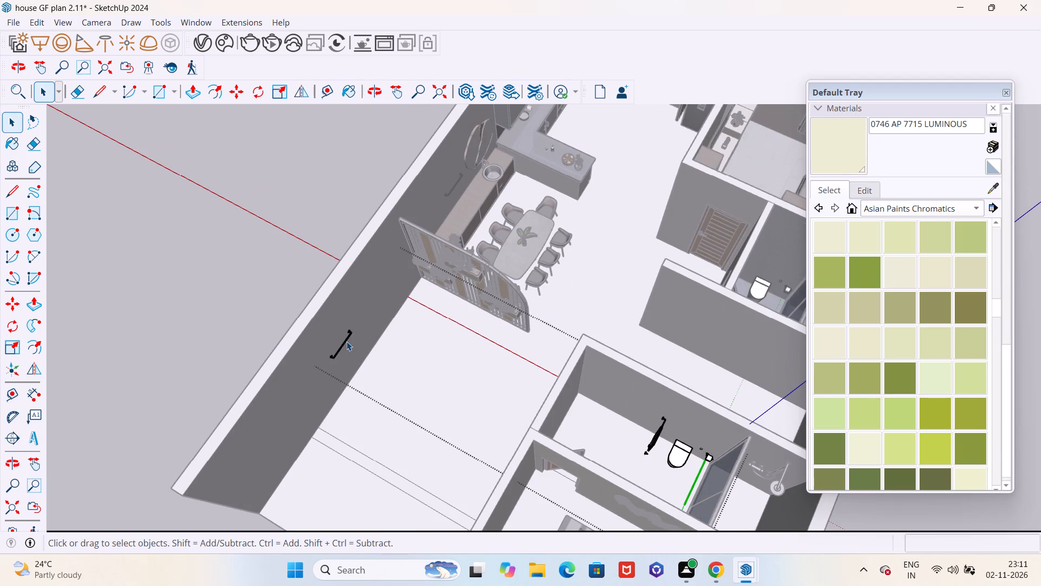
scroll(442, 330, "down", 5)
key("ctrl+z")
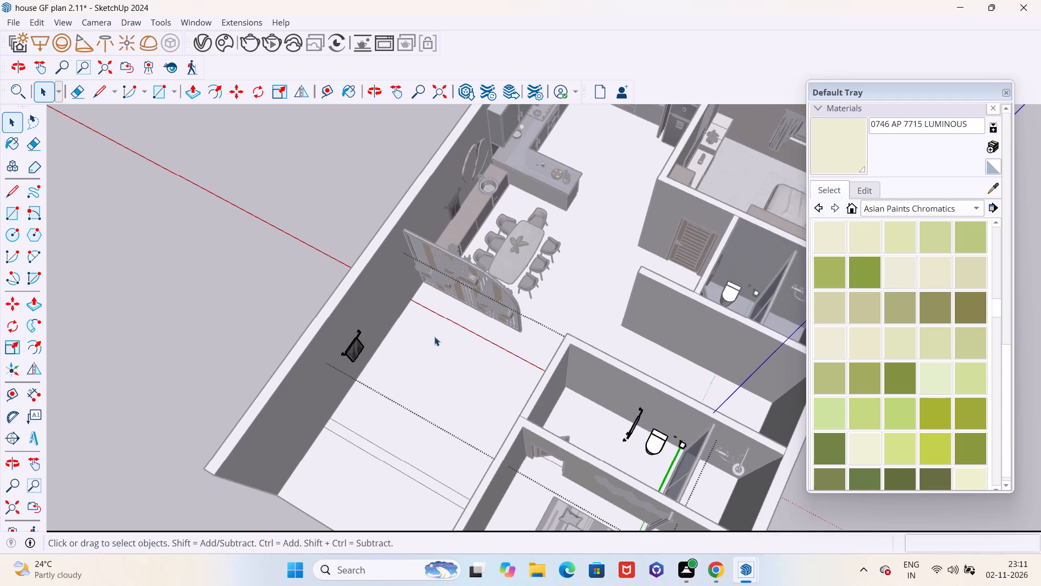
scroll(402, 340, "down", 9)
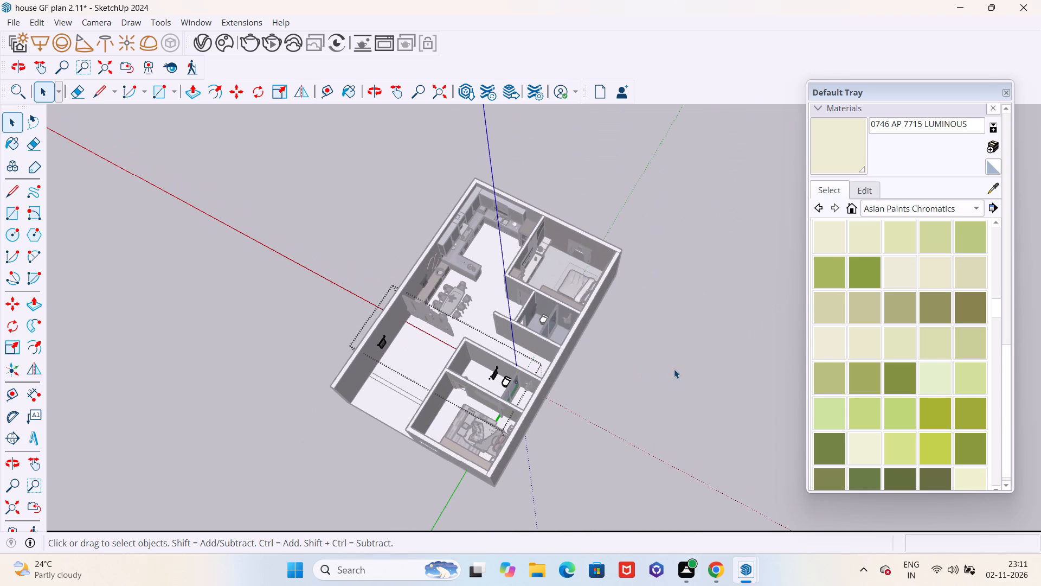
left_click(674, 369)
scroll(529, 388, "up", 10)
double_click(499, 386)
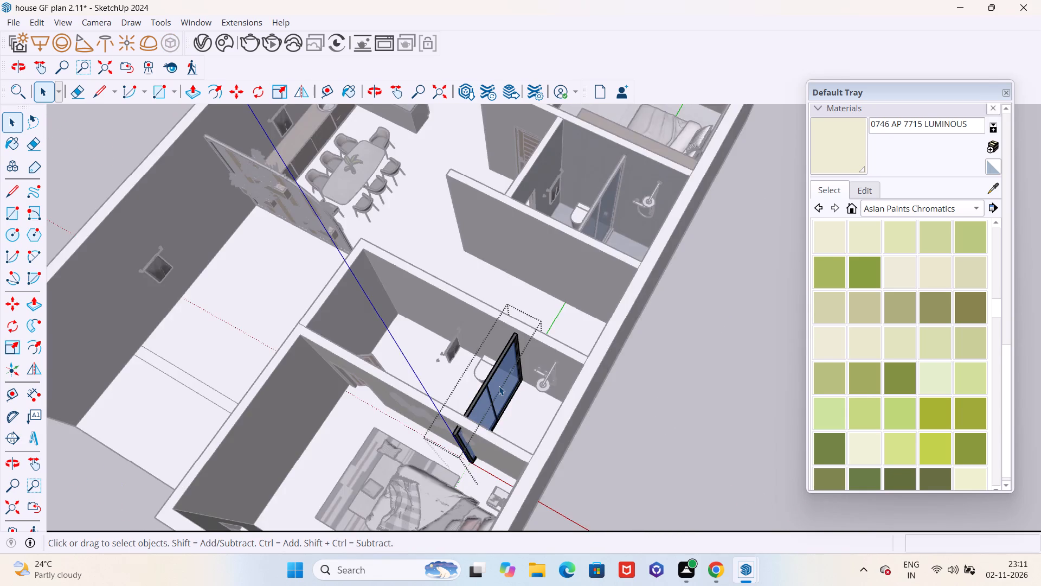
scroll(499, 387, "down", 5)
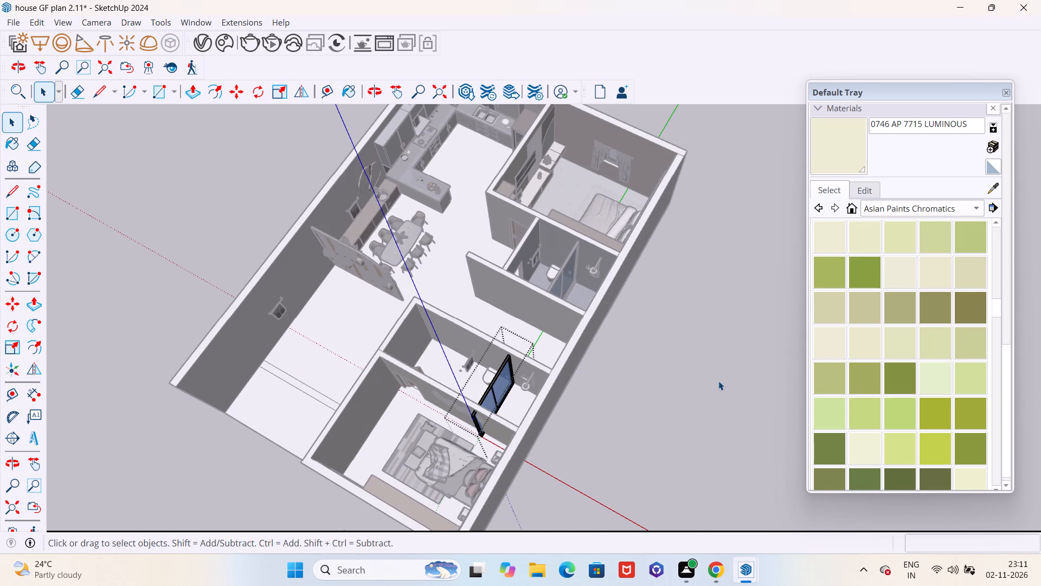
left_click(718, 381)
Examine the copied towel rail, toilet, glass partition and shower set against the new bathroom's walls.
scroll(718, 381, "down", 5)
middle_click_drag(714, 384, 632, 284)
scroll(547, 365, "up", 3)
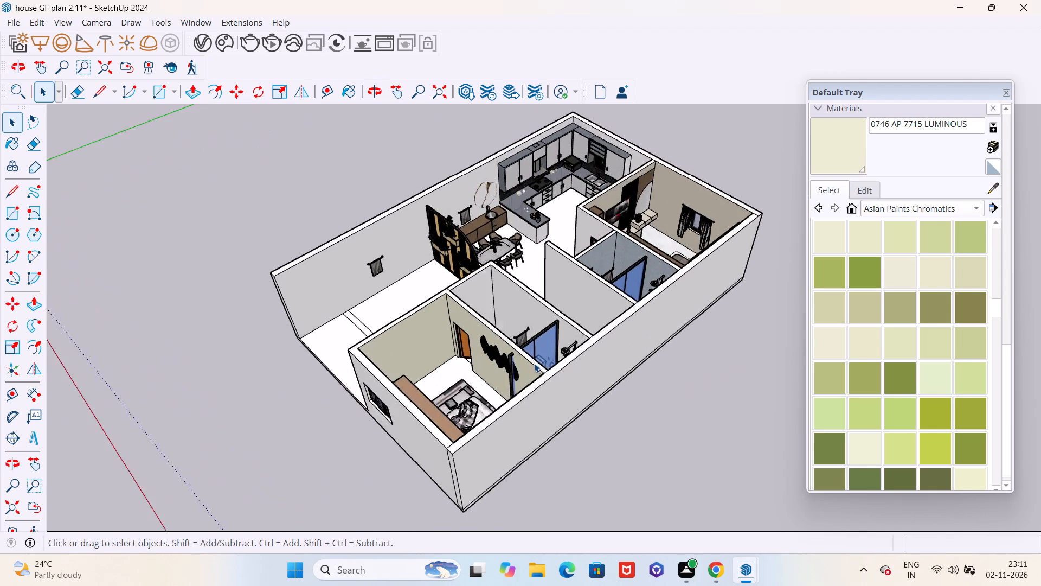
scroll(534, 363, "up", 5)
scroll(526, 346, "down", 1)
scroll(526, 346, "up", 3)
middle_click_drag(517, 337, 543, 386)
scroll(531, 371, "up", 6)
scroll(530, 364, "down", 6)
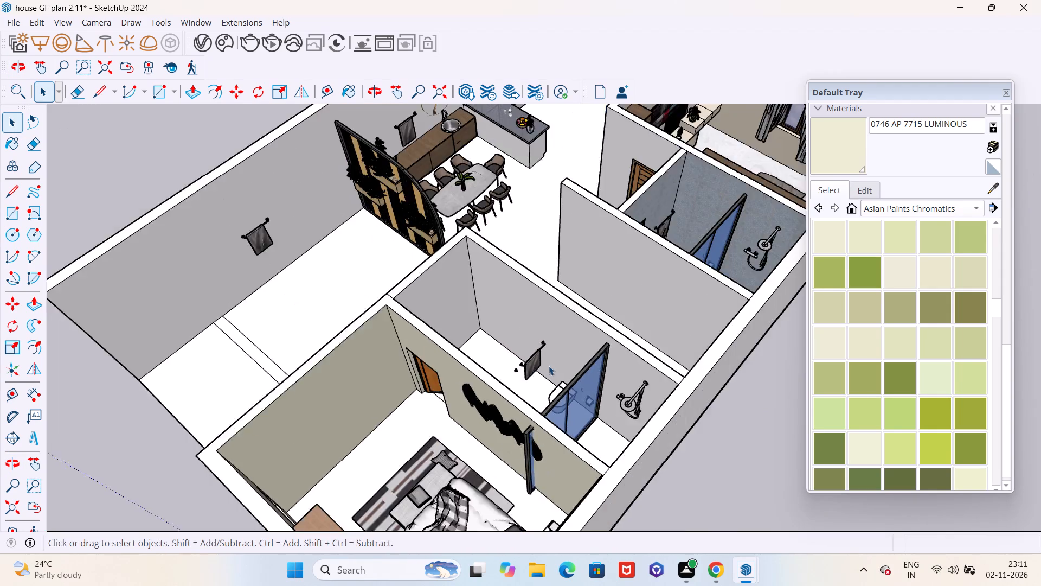
Open the group holding the stray towel on the living area's long outer wall and examine its contents.
scroll(549, 366, "down", 6)
scroll(415, 318, "up", 9)
scroll(305, 259, "up", 1)
left_click(309, 244)
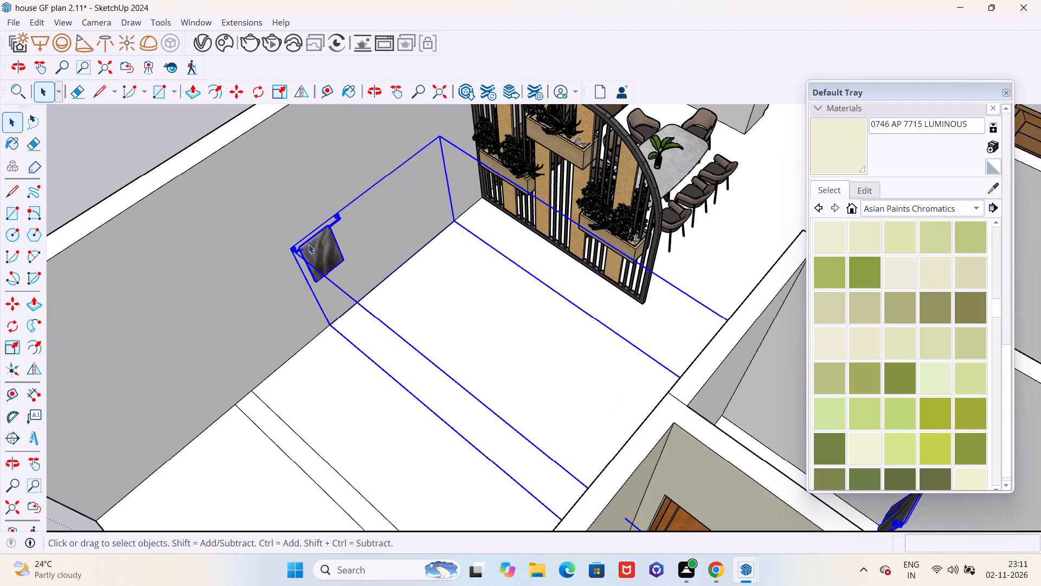
double_click(309, 244)
left_click(309, 244)
scroll(310, 247, "down", 7)
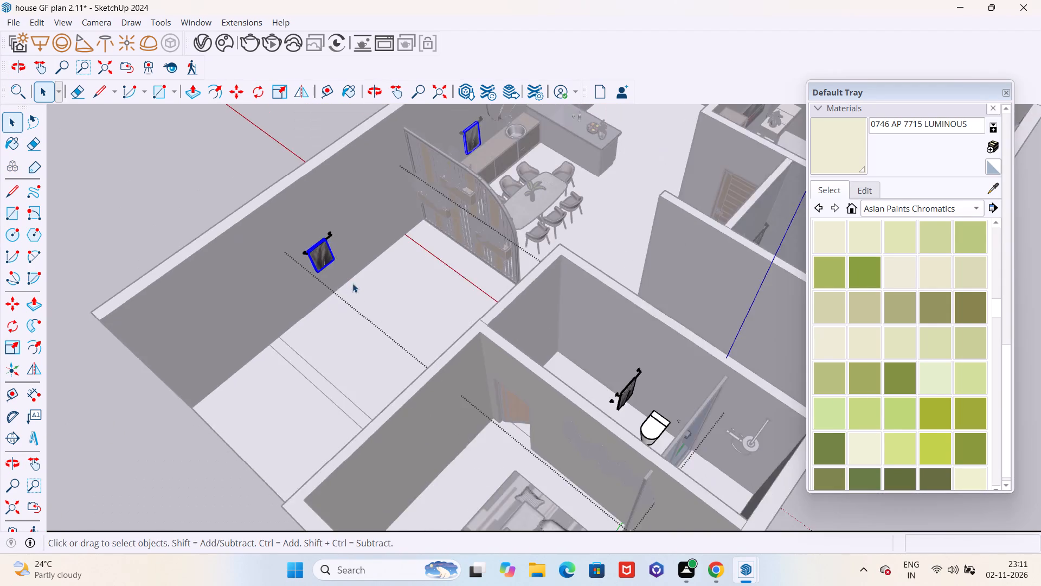
scroll(352, 283, "down", 5)
middle_click_drag(386, 298, 408, 303)
Undo the copy of the bathroom fixtures into the newly enclosed room beside the corner bedroom.
key("ctrl+z")
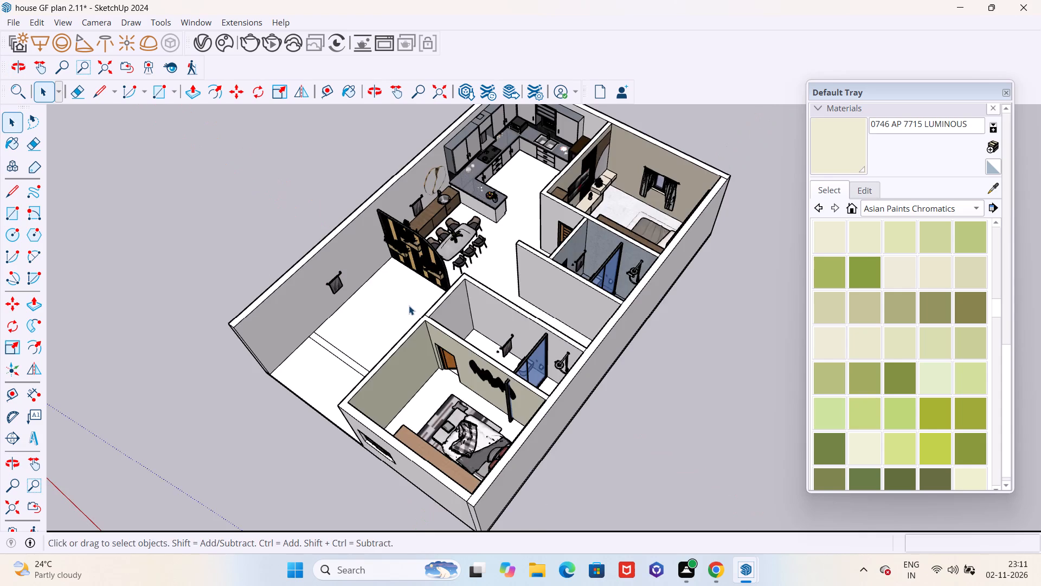
key("ctrl+z")
key("ctrl+z")
key("ctrl+z")
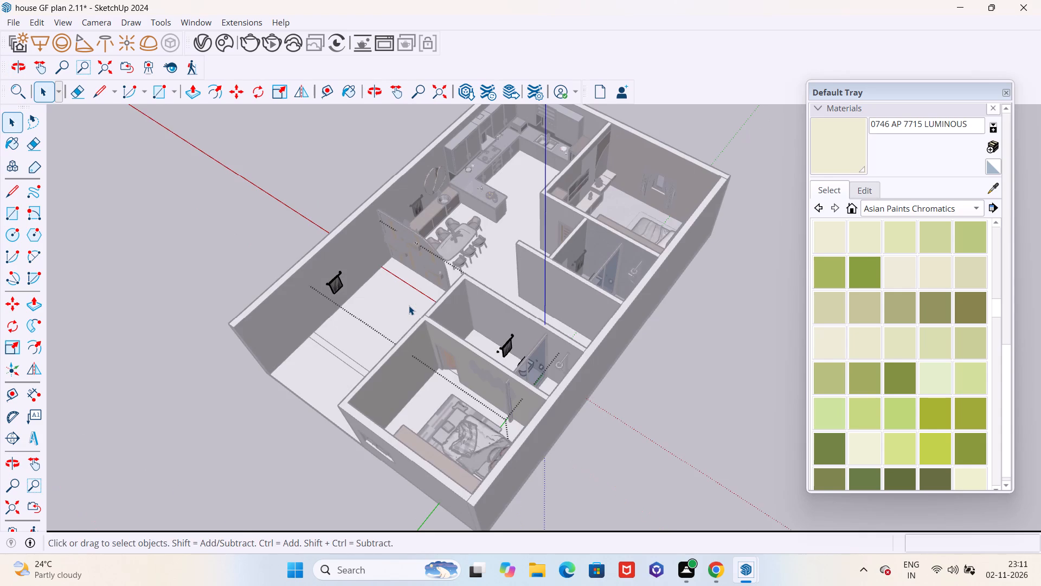
key("ctrl+z")
scroll(467, 311, "down", 7)
scroll(378, 239, "down", 5)
middle_click_drag(384, 239, 399, 304)
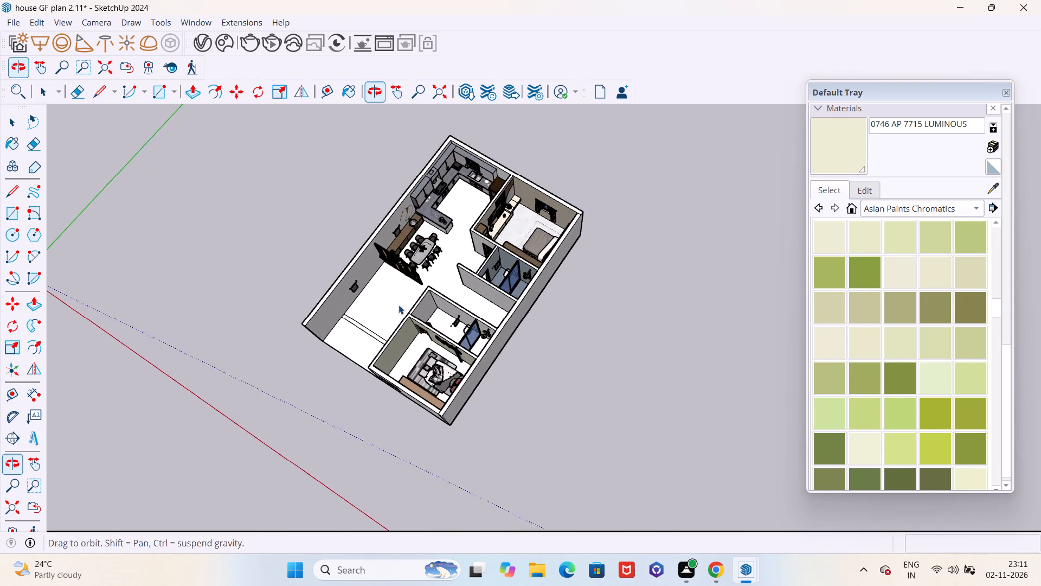
scroll(468, 342, "up", 6)
key("ctrl+z")
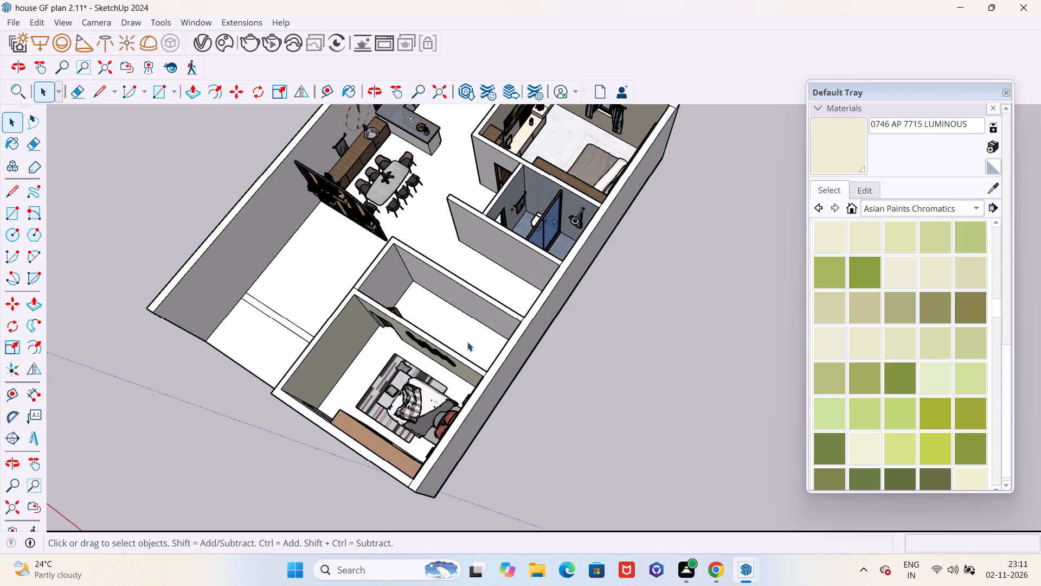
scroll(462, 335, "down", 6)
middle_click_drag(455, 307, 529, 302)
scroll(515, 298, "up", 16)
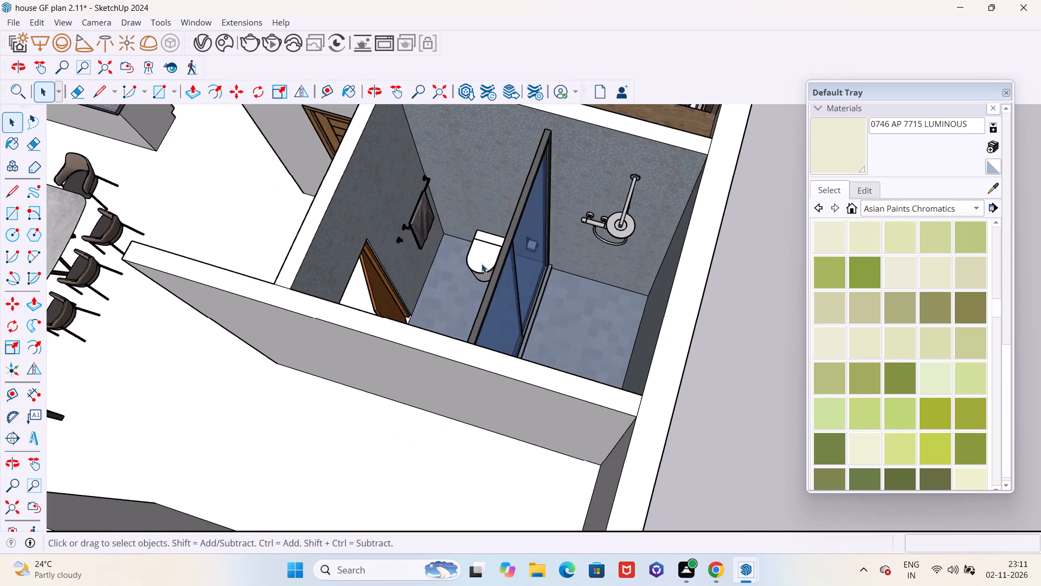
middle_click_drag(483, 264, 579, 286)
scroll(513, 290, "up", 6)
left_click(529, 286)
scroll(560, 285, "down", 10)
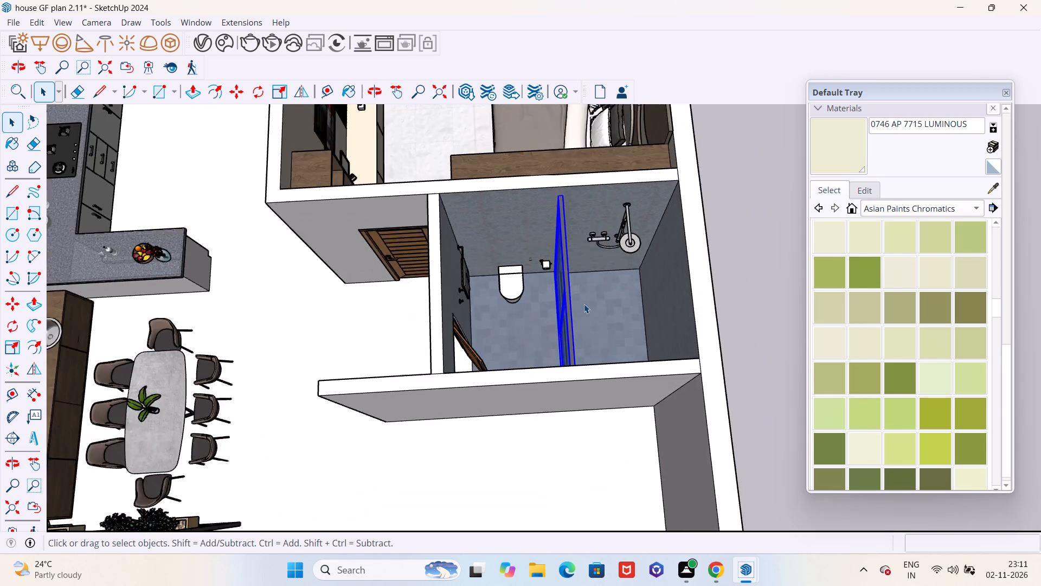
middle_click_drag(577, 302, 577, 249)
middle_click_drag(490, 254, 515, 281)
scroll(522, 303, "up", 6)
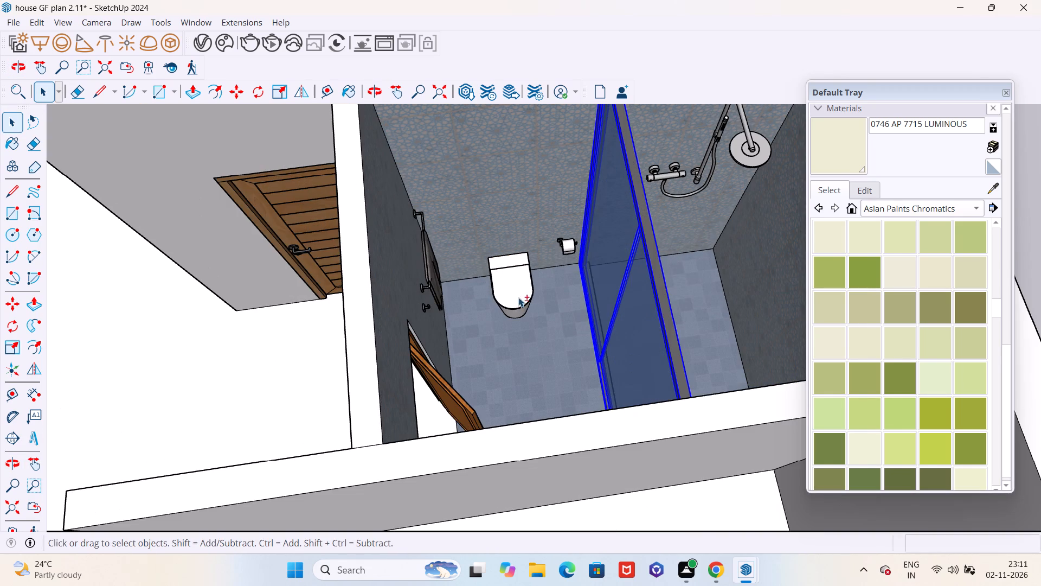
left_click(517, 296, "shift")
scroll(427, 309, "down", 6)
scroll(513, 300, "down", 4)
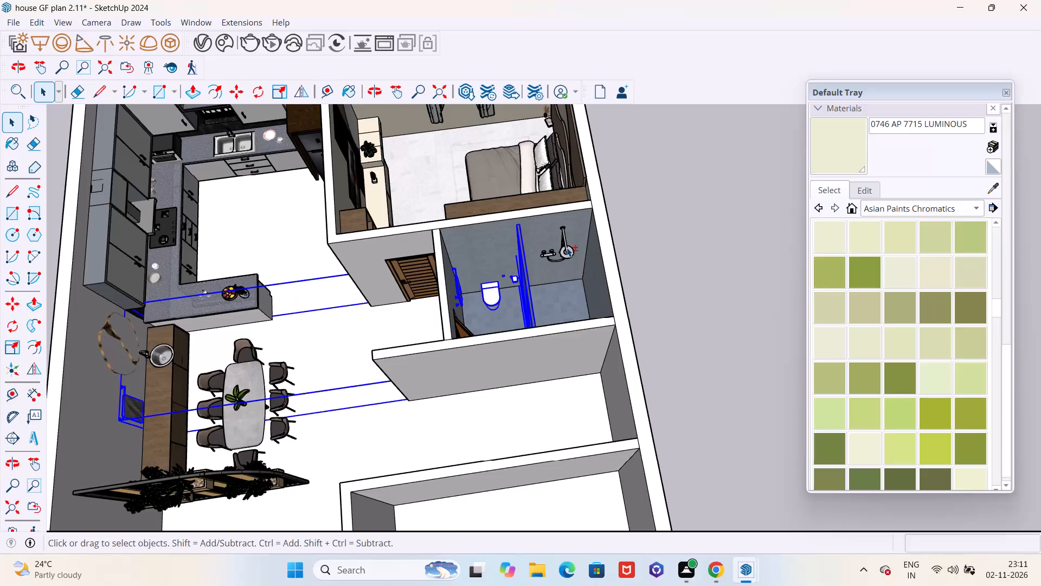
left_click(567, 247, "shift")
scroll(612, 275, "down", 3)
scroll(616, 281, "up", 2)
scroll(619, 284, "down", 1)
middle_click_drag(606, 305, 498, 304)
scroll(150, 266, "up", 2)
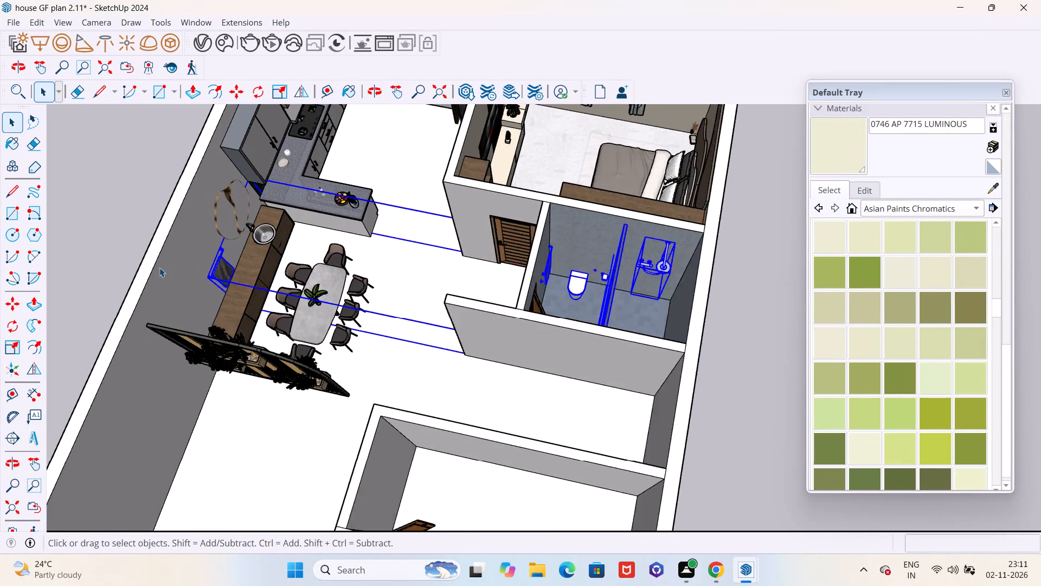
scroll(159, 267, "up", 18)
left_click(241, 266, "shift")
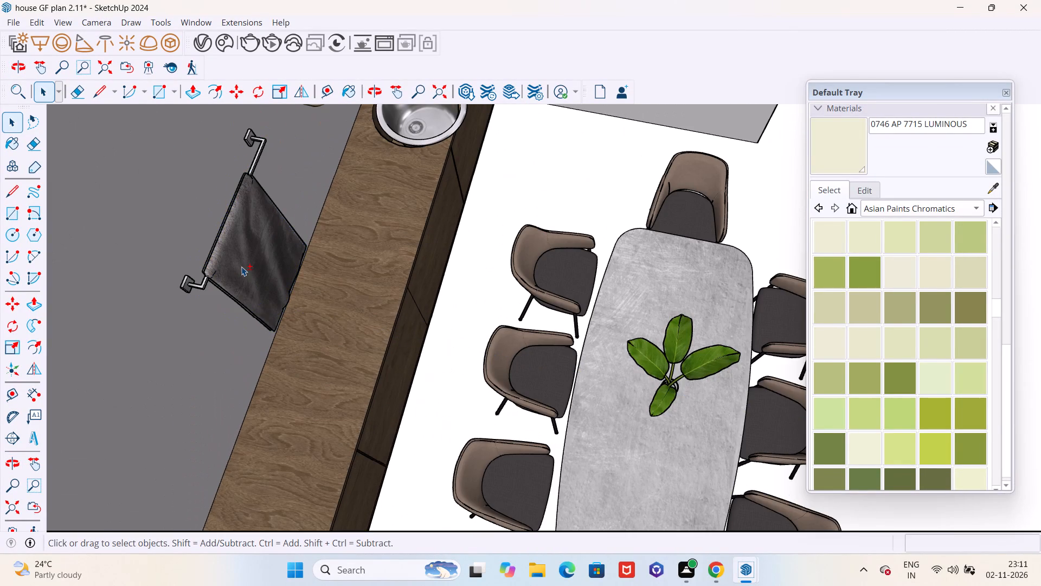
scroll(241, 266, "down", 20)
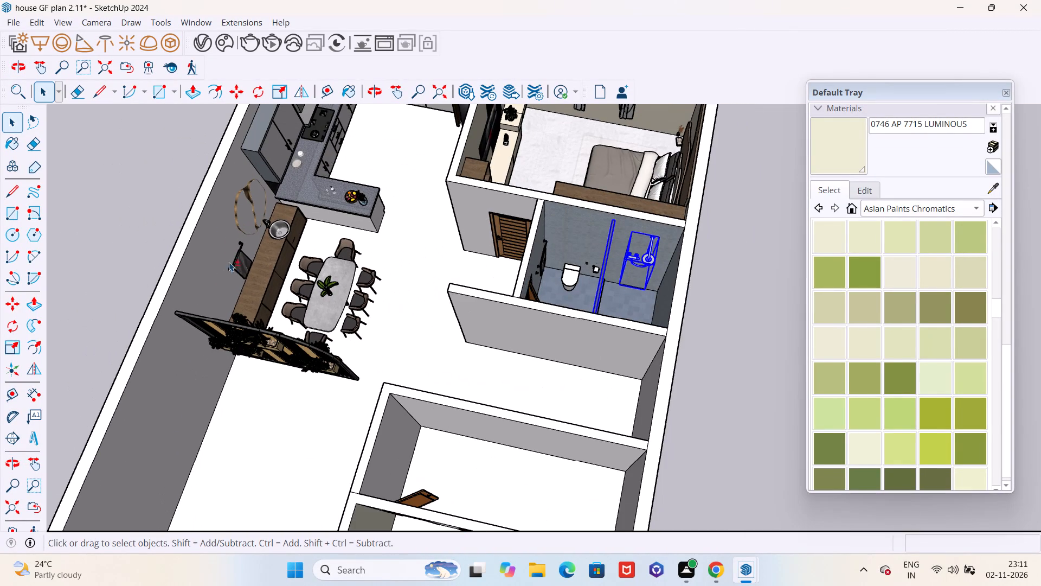
Inside the accessories group, copy only the first bathroom's toilet, paper holder, towel, towel rail and wall hook 13' 6" into the new room.
double_click(234, 262, "shift")
scroll(449, 269, "up", 4)
scroll(602, 282, "up", 4)
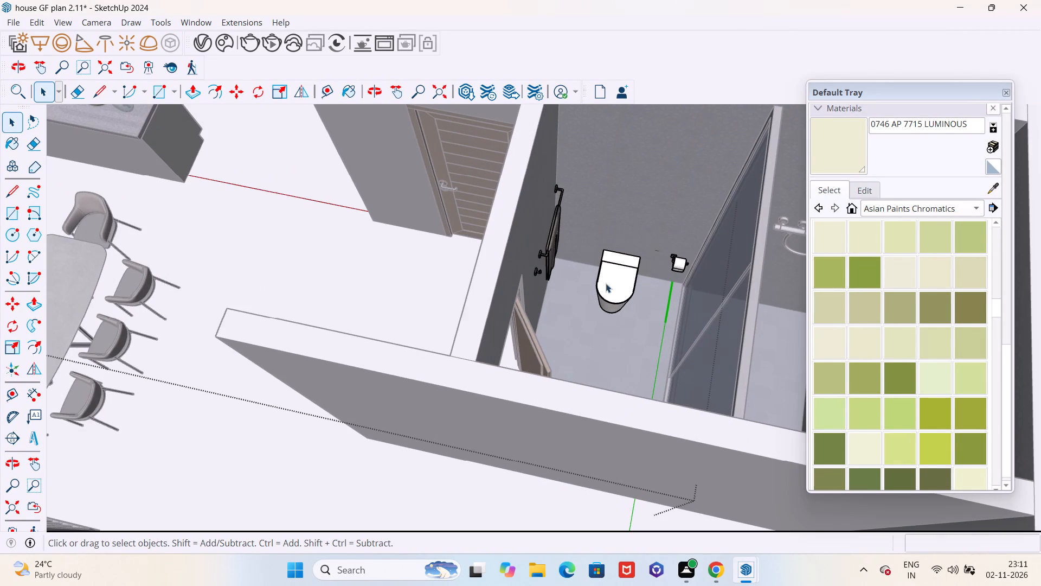
left_click(618, 282, "shift")
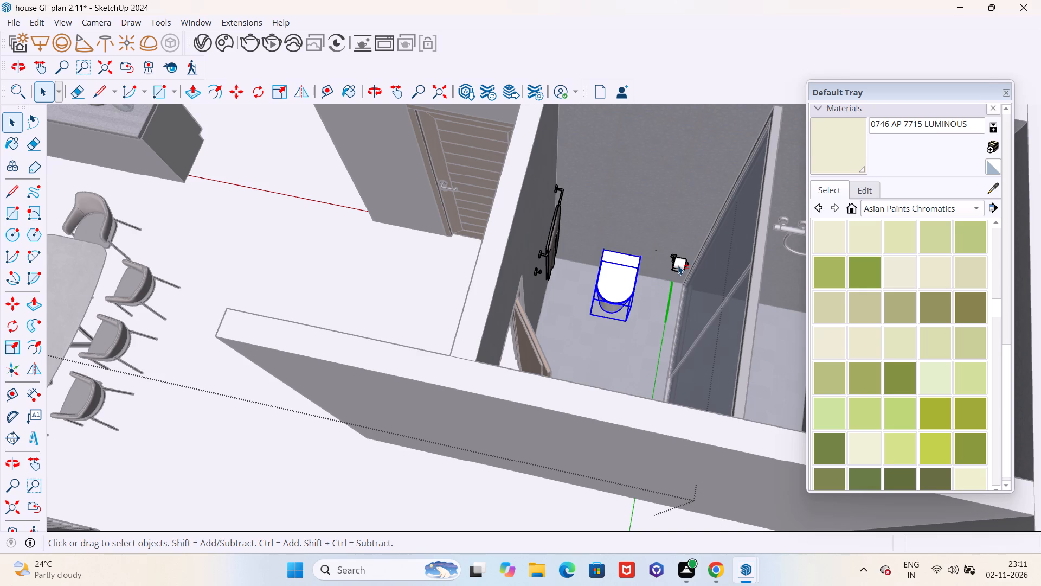
left_click(678, 265, "shift")
scroll(561, 250, "up", 5)
left_click(536, 246, "shift")
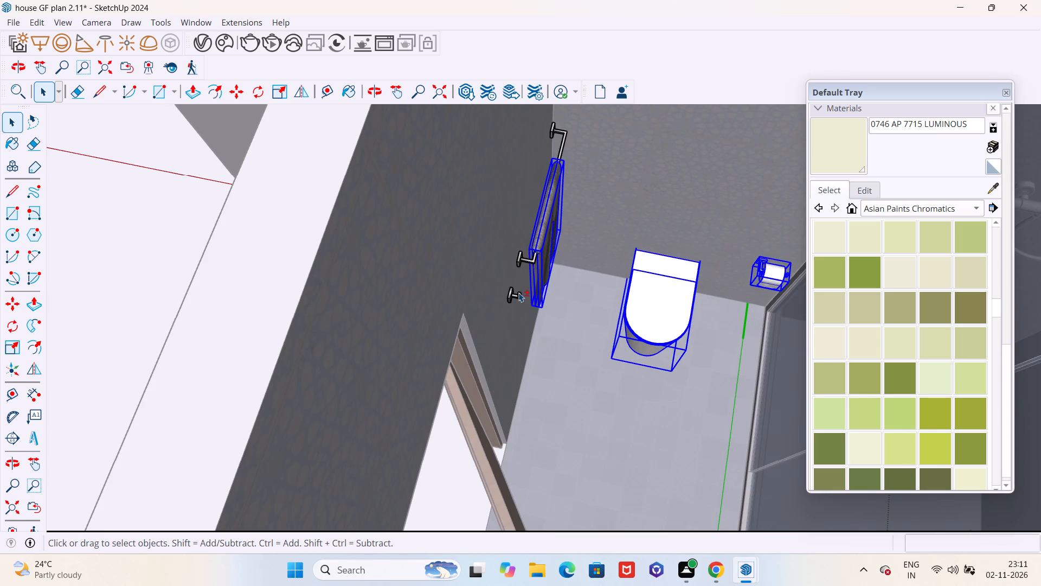
left_click(518, 293, "shift")
scroll(570, 290, "down", 18)
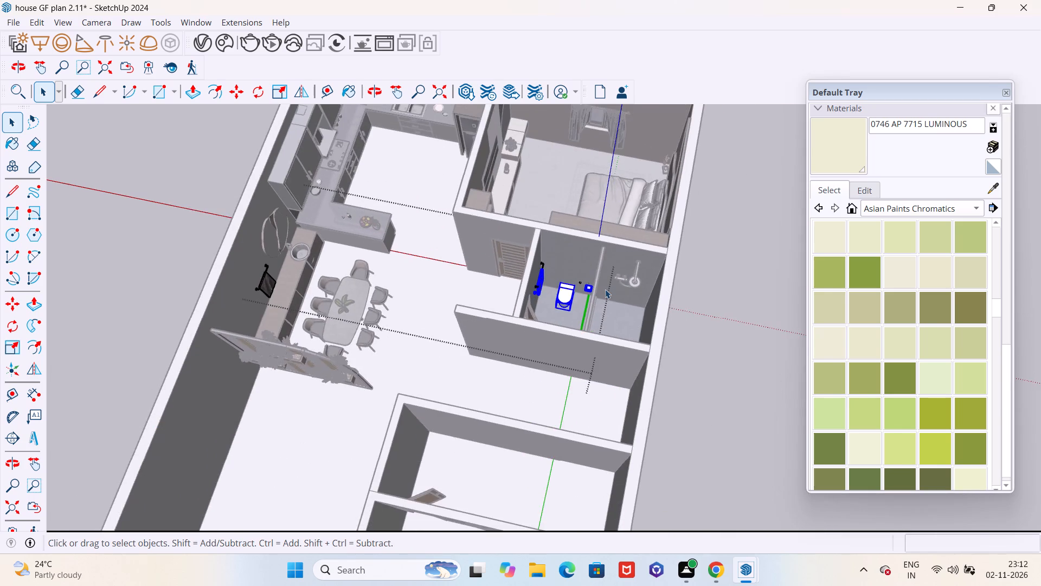
scroll(606, 288, "up", 5)
scroll(512, 246, "down", 16)
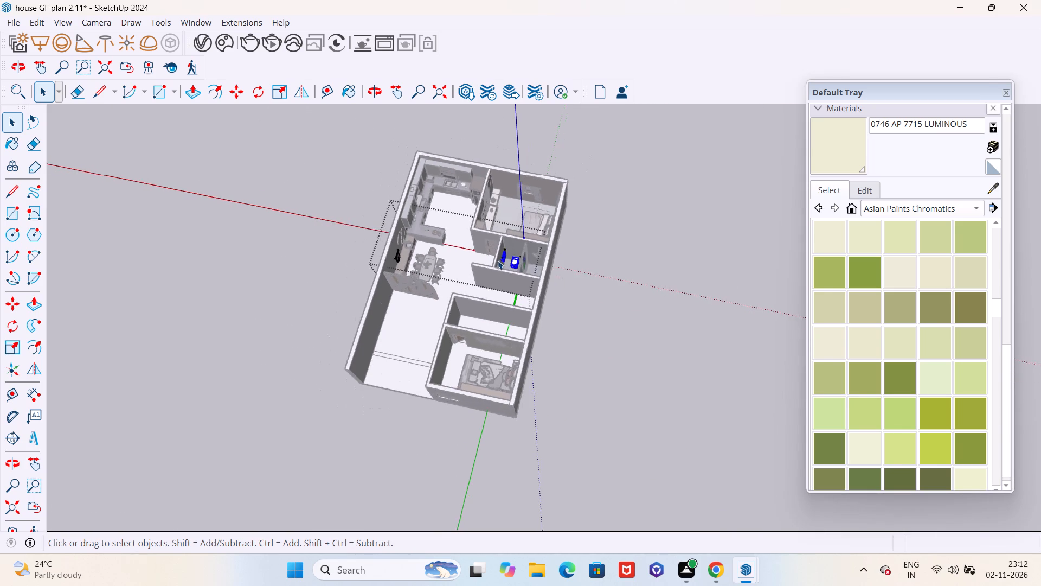
middle_click_drag(468, 260, 530, 285)
key("m")
scroll(586, 286, "down", 1)
scroll(586, 286, "up", 3)
scroll(474, 280, "up", 20)
scroll(474, 280, "up", 1)
scroll(504, 245, "down", 2)
scroll(504, 245, "up", 3)
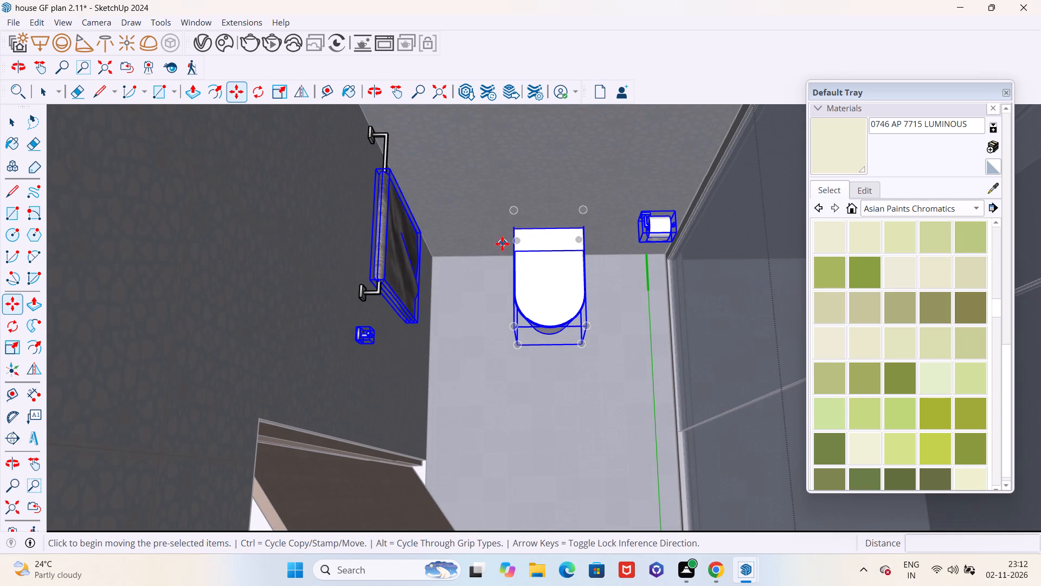
key("space")
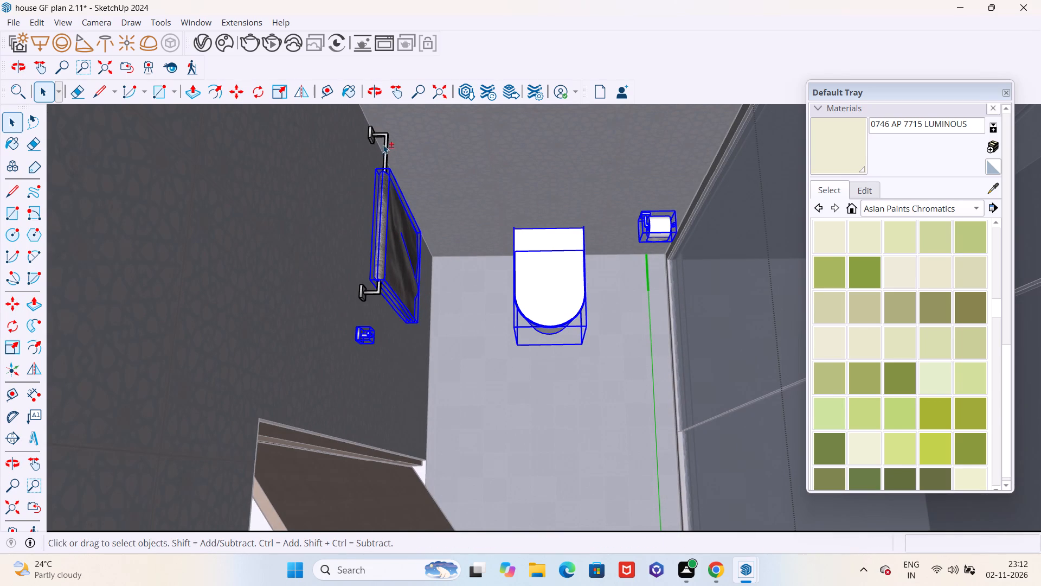
left_click(387, 145, "shift")
key("m")
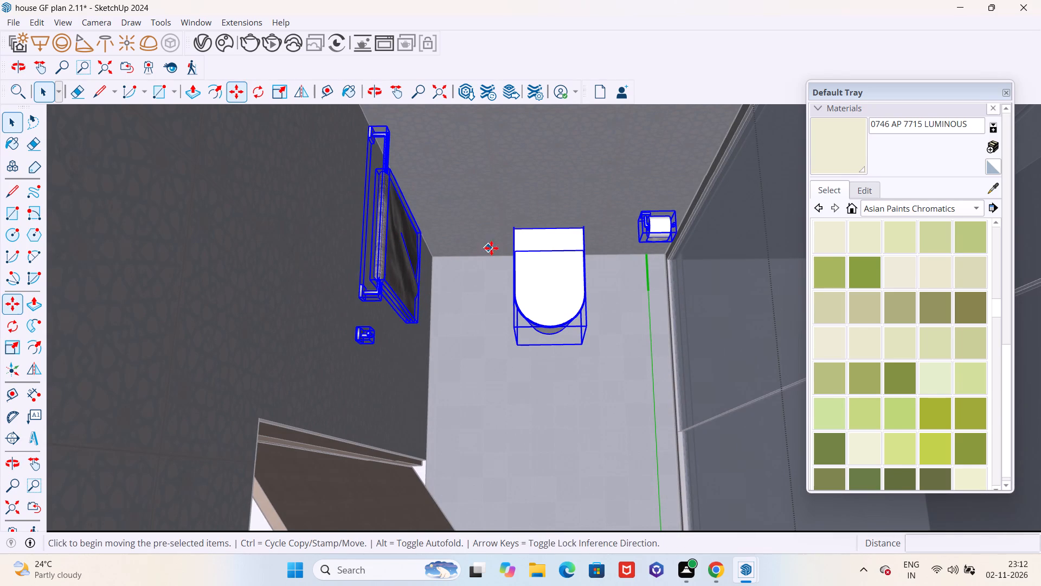
scroll(518, 242, "up", 3)
left_click(511, 225)
scroll(511, 225, "down", 11)
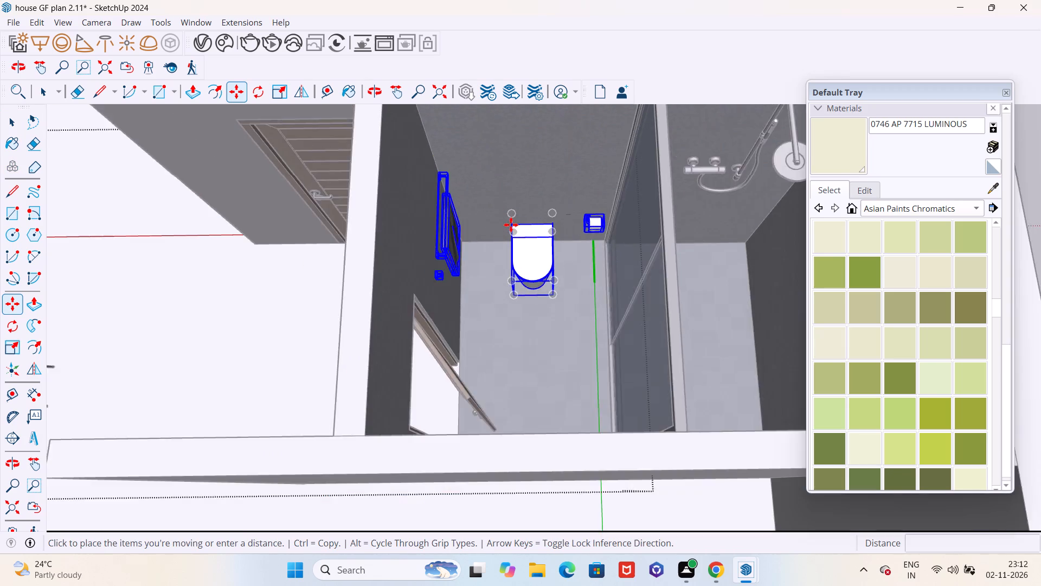
scroll(511, 225, "down", 16)
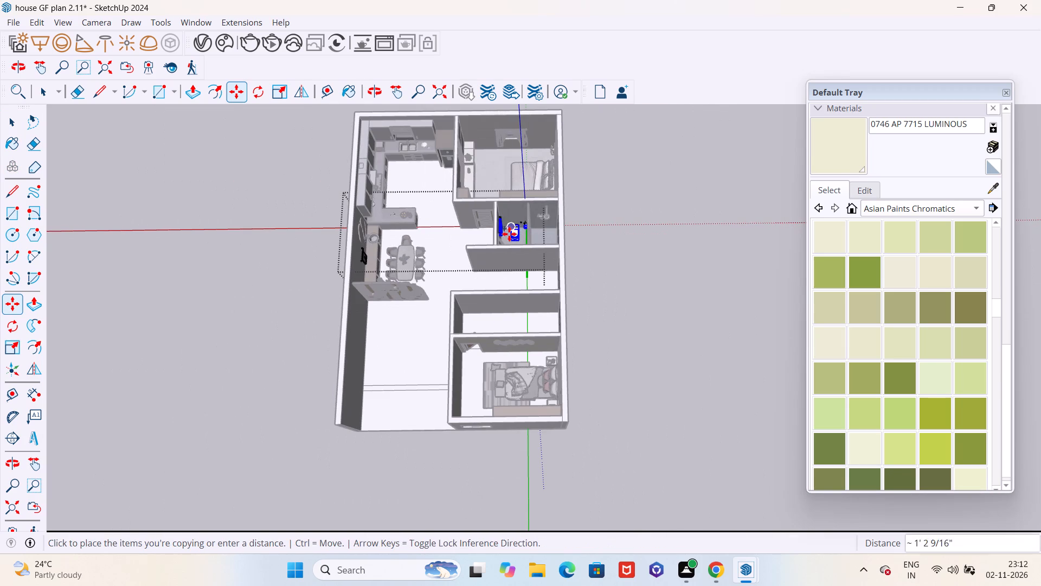
scroll(509, 307, "up", 16)
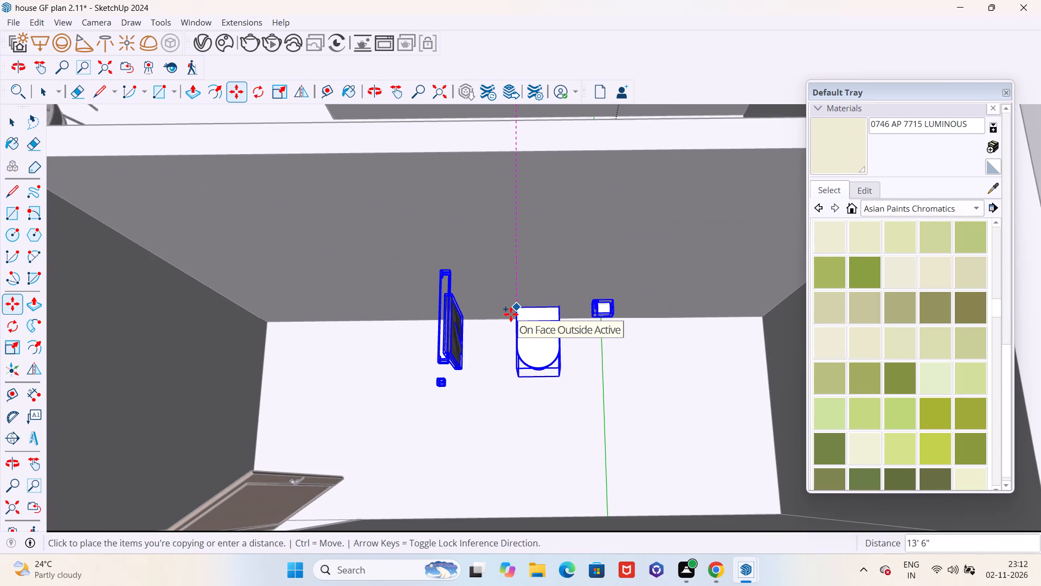
left_click(511, 310)
scroll(501, 337, "down", 4)
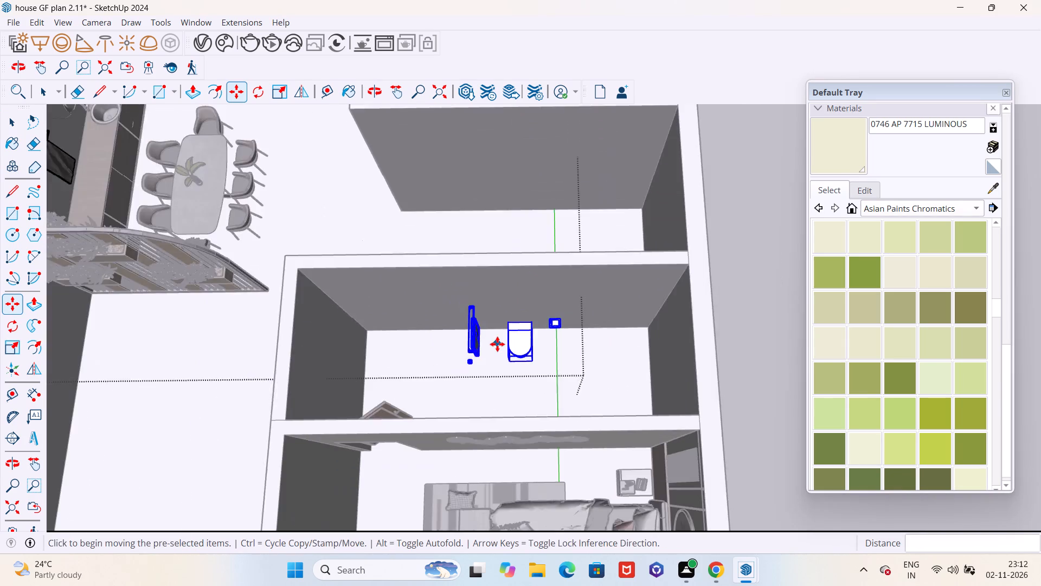
scroll(497, 344, "down", 7)
middle_click_drag(499, 348, 402, 335)
key("space")
scroll(312, 311, "down", 8)
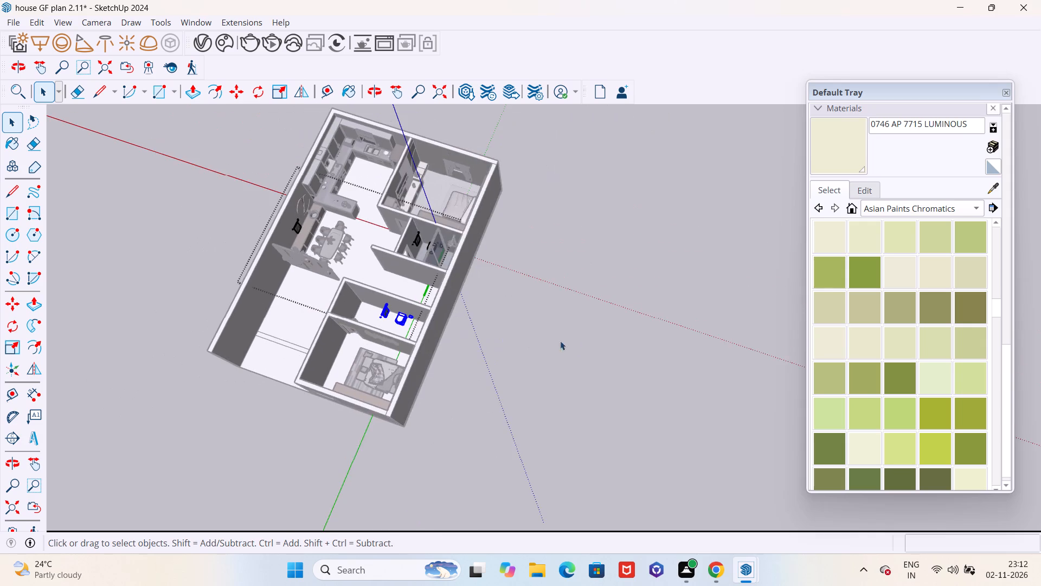
left_click(596, 348)
Copy the first bathroom's glass partition and shower set 13' 6" along the green axis into the new room.
scroll(412, 289, "up", 11)
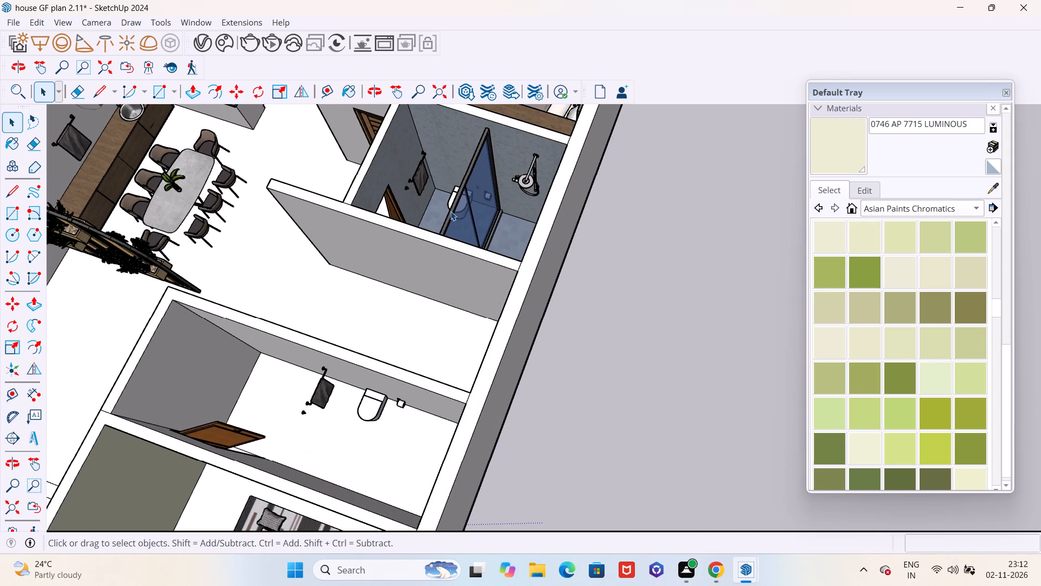
left_click(451, 211)
middle_click_drag(495, 222, 579, 207)
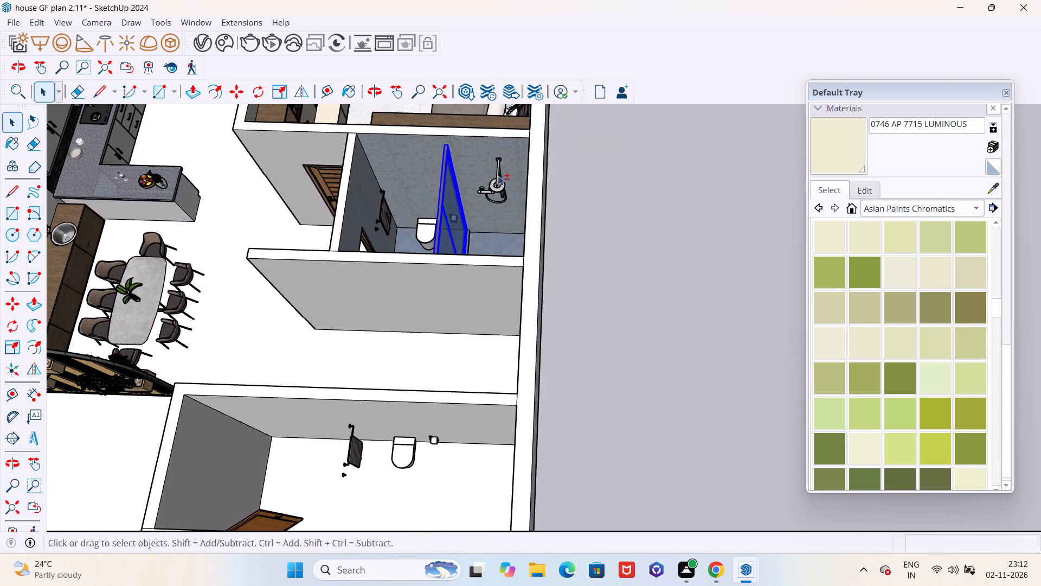
left_click(499, 188, "shift")
key("m")
scroll(467, 185, "up", 4)
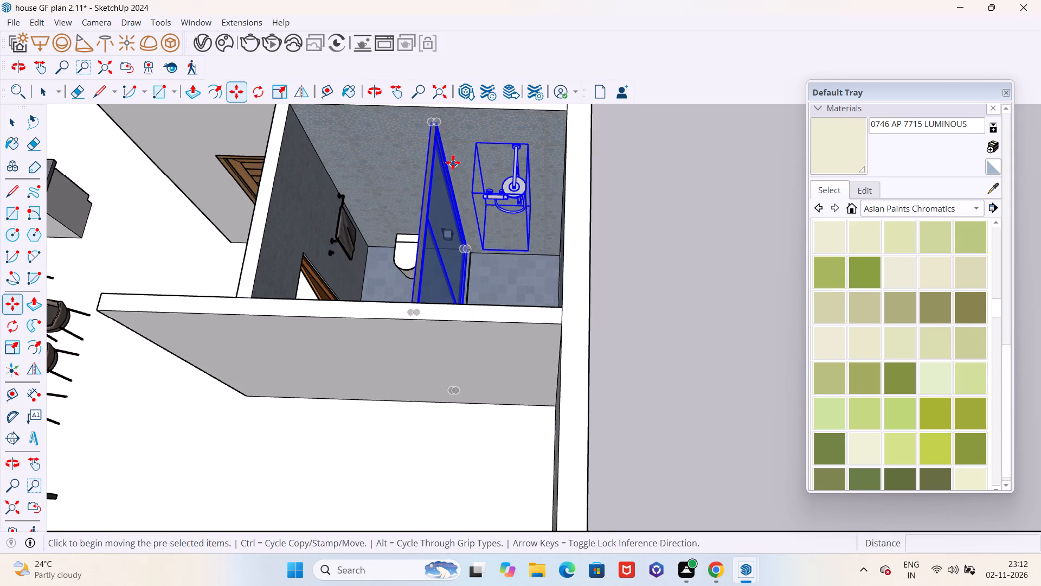
scroll(440, 131, "up", 16)
left_click(431, 121)
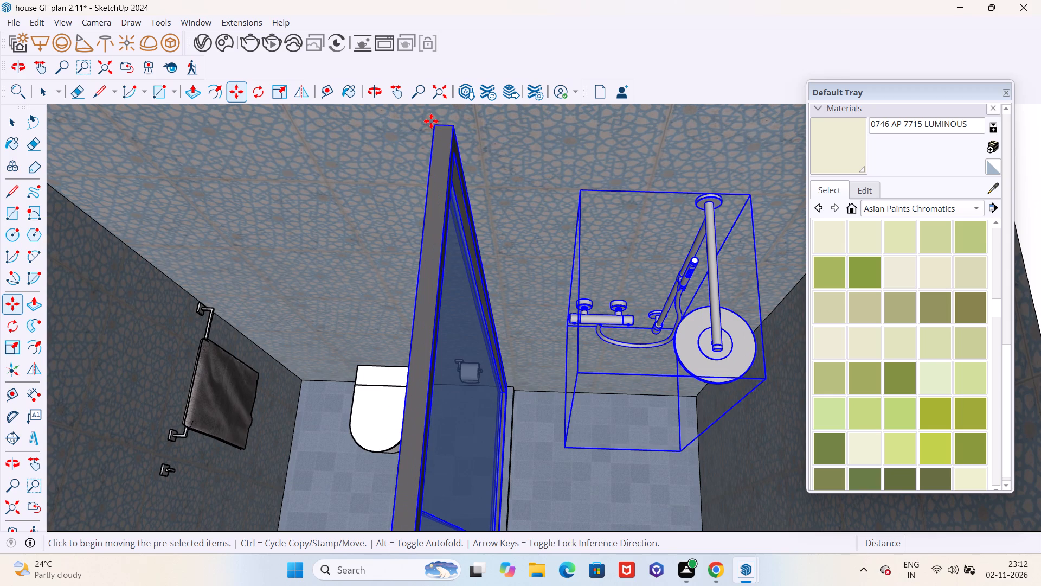
scroll(431, 121, "down", 9)
scroll(431, 121, "down", 19)
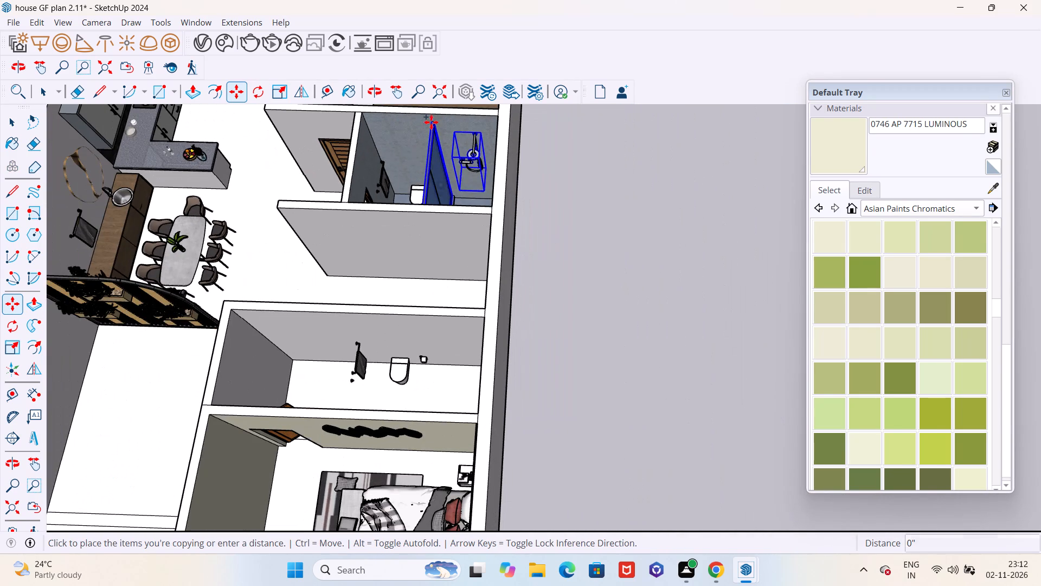
scroll(413, 328, "up", 3)
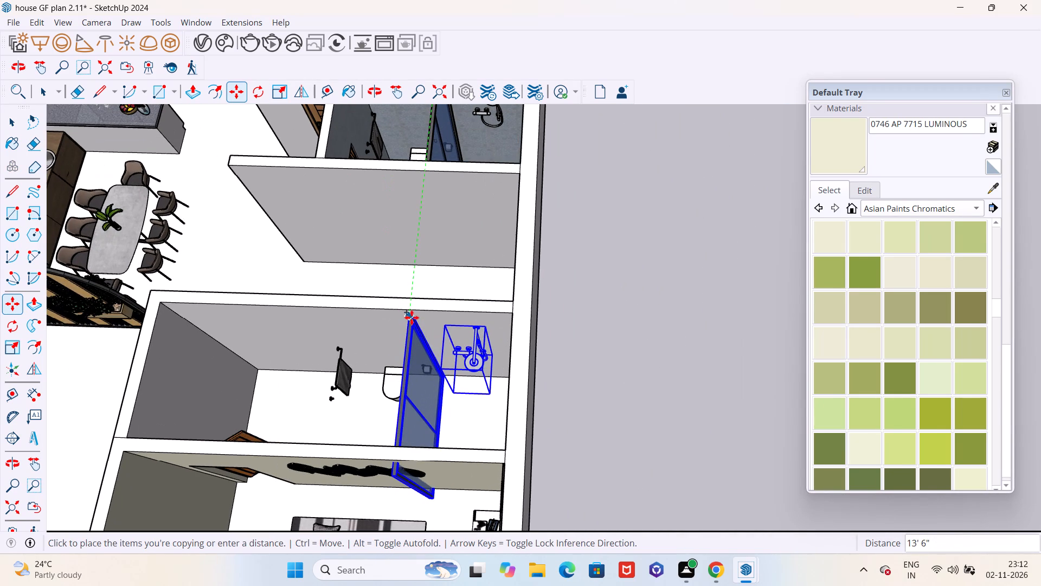
left_click(412, 316)
scroll(429, 319, "down", 5)
middle_click_drag(432, 333, 260, 347)
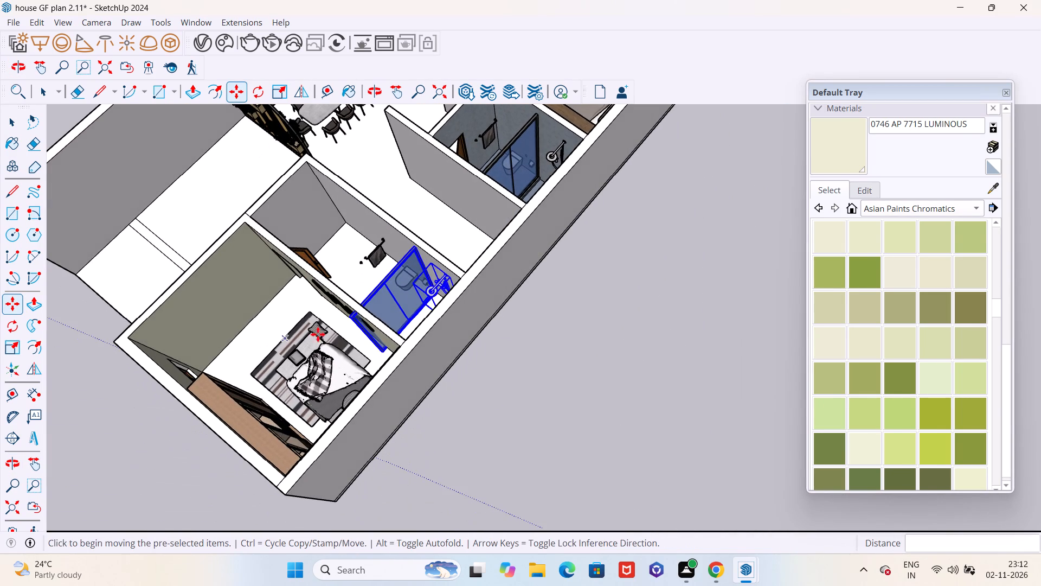
scroll(418, 370, "down", 5)
middle_click_drag(423, 373, 274, 370)
scroll(400, 222, "up", 4)
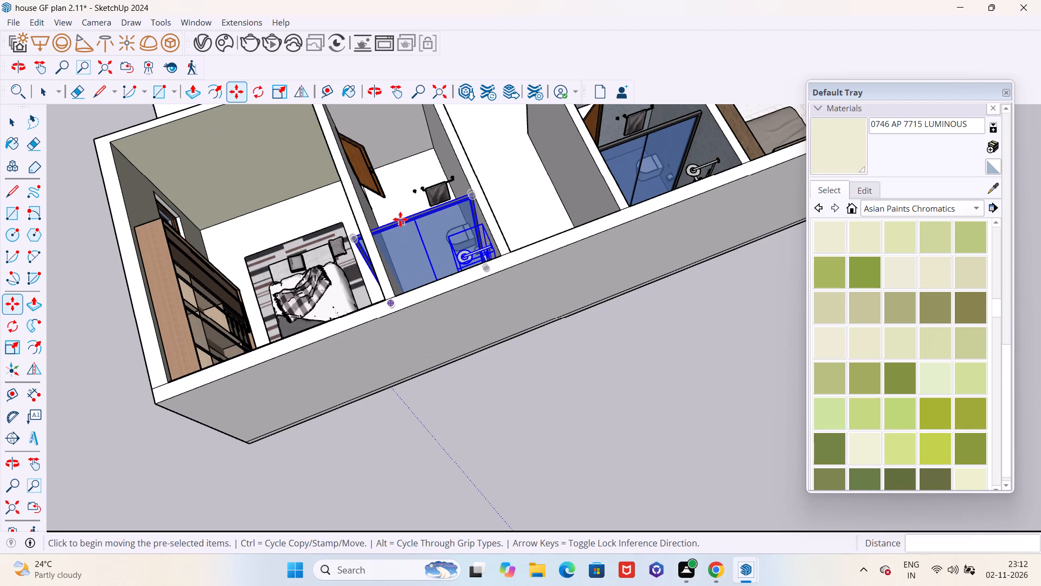
Scale the second bathroom's glass partition down along the green axis to draw its end back from the corner bedroom.
key("space")
left_click(575, 422)
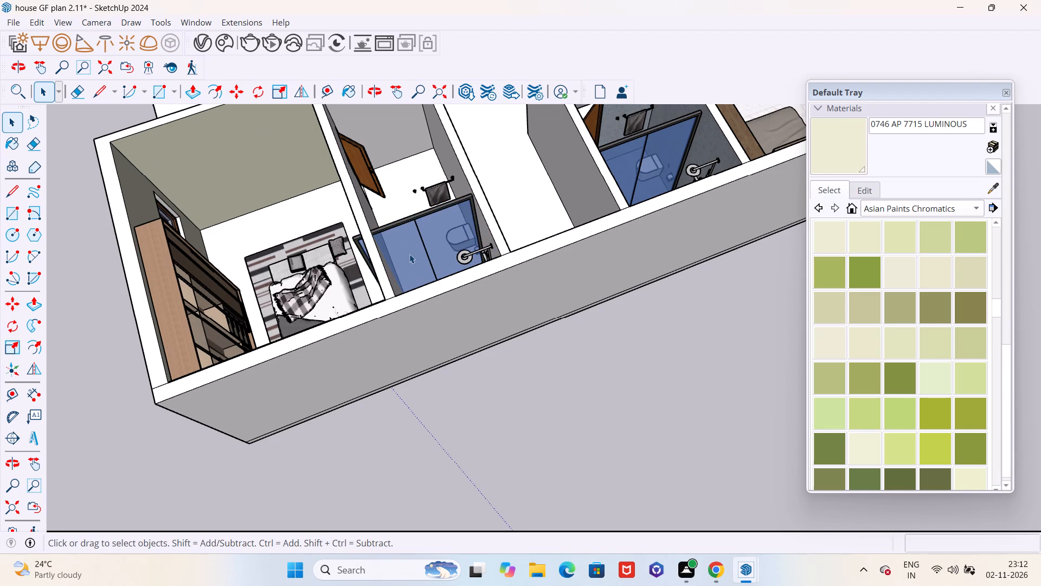
scroll(409, 249, "up", 2)
left_click(419, 221)
middle_click_drag(444, 264, 416, 253)
key("s")
scroll(344, 213, "up", 2)
middle_click_drag(361, 238, 501, 198)
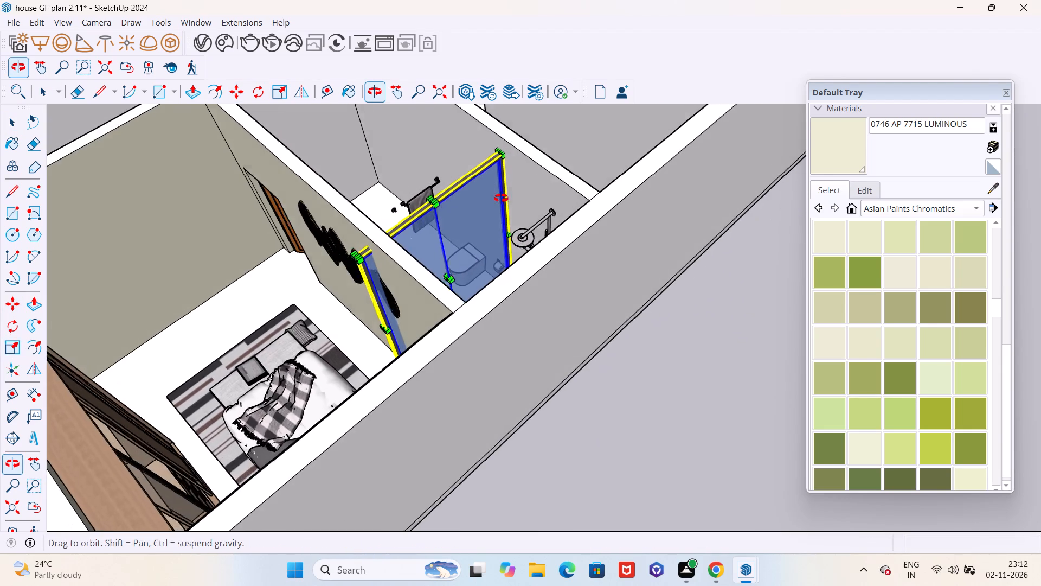
middle_click_drag(501, 198, 507, 196)
scroll(364, 369, "up", 9)
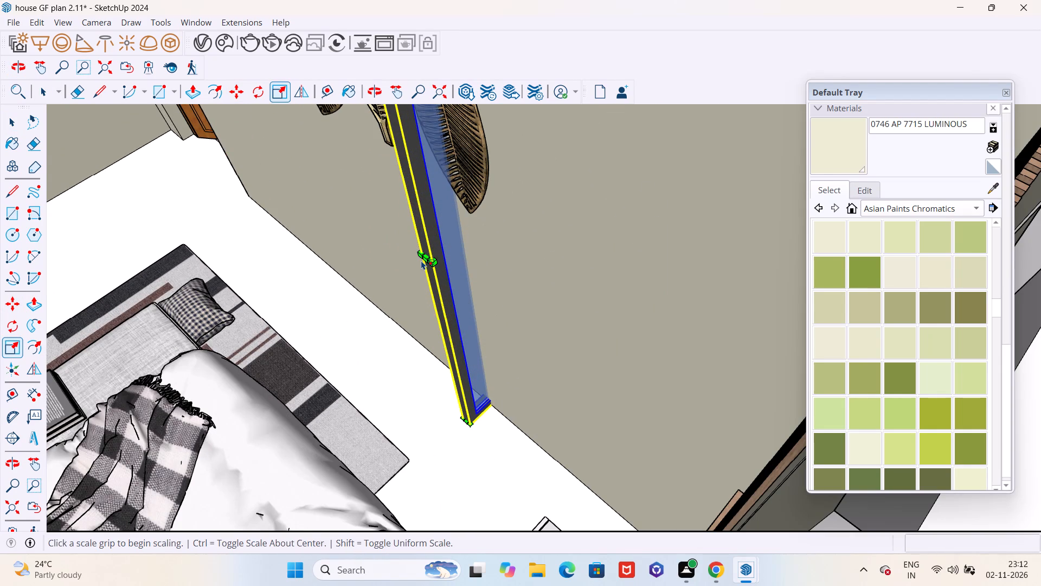
left_click_drag(423, 257, 479, 226)
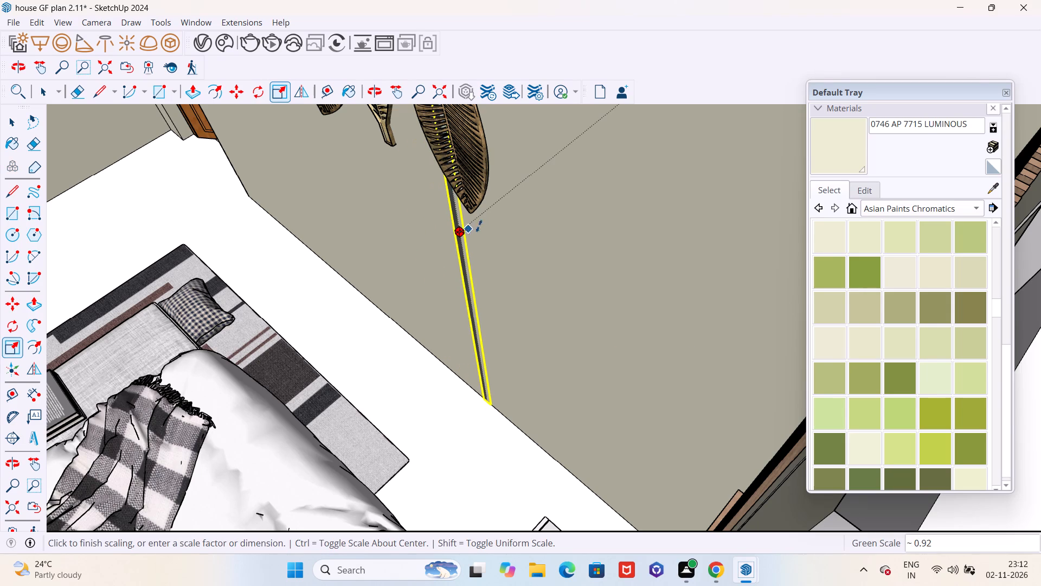
left_click_drag(479, 226, 520, 201)
scroll(470, 283, "down", 13)
Scale the second bathroom's glass partition down uniformly from its corner so it sits inside the room.
middle_click_drag(491, 275, 460, 275)
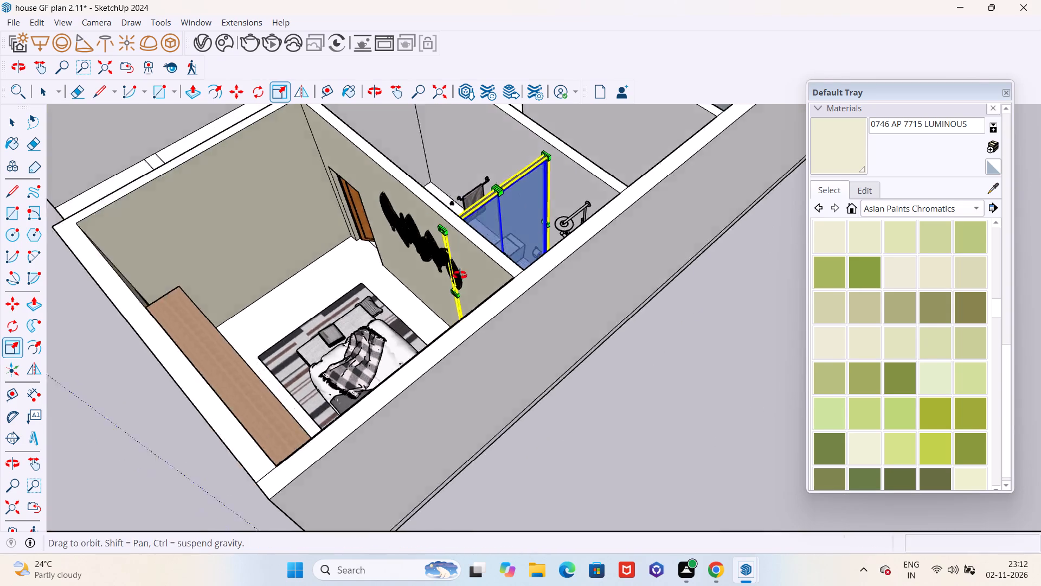
middle_click_drag(460, 275, 229, 303)
scroll(523, 217, "up", 7)
middle_click_drag(465, 214, 615, 180)
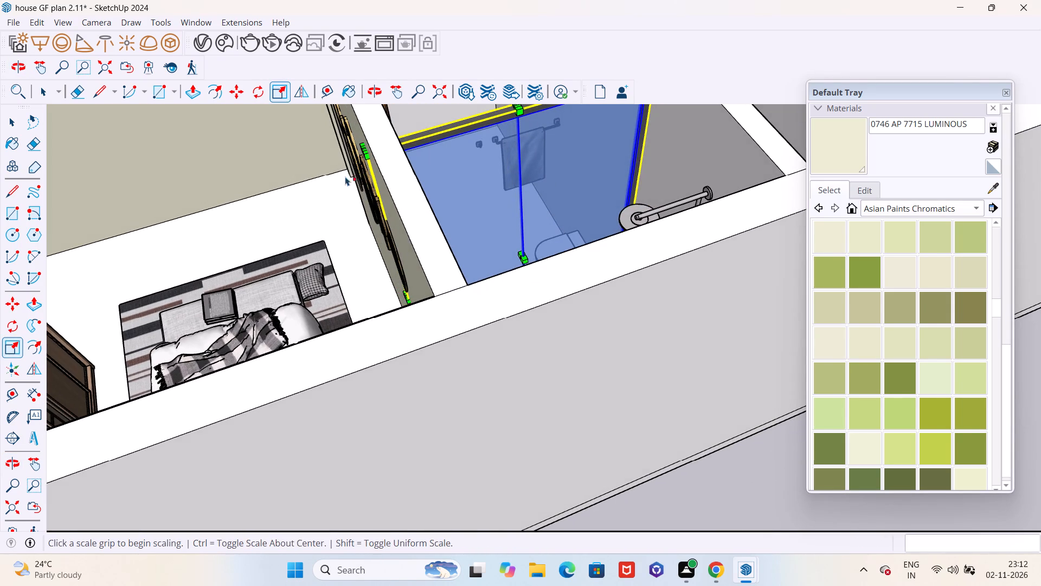
left_click_drag(365, 157, 413, 162)
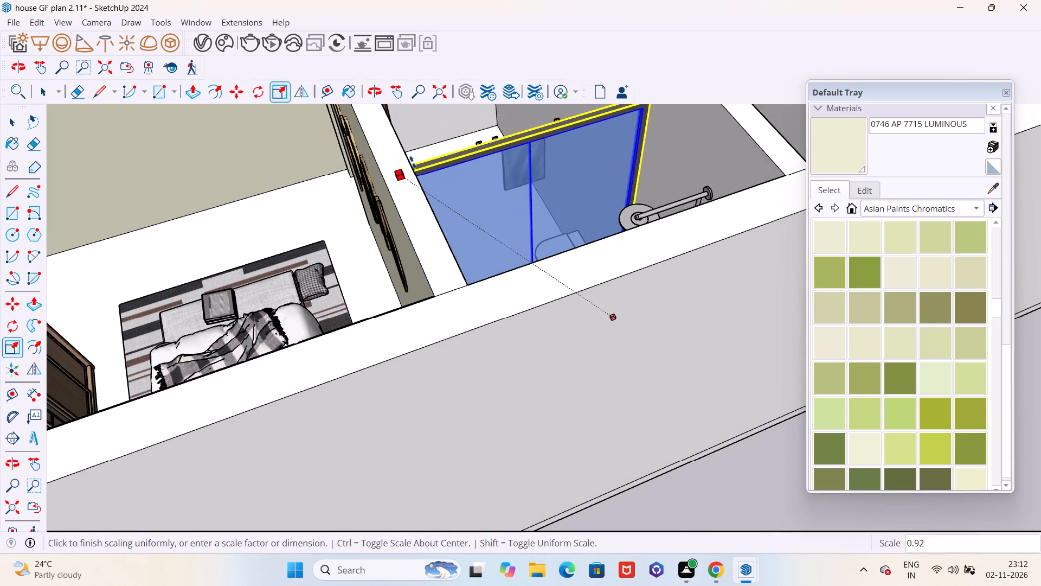
left_click_drag(413, 162, 438, 174)
Stretch the glass partition along the green axis until its free end meets the wall shared with the corner bedroom.
middle_click_drag(476, 196, 385, 221)
scroll(422, 305, "up", 6)
middle_click_drag(401, 304, 483, 311)
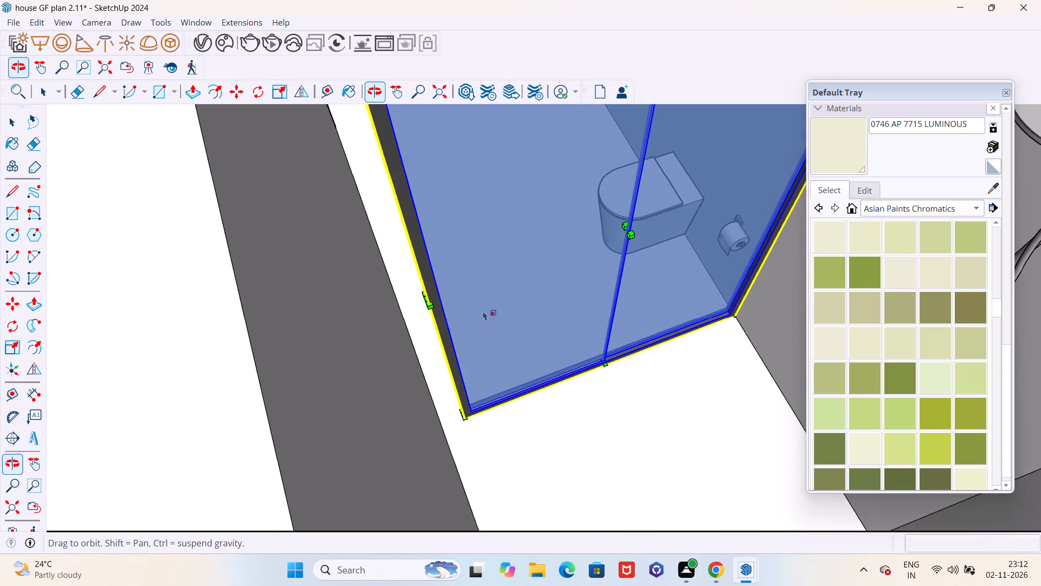
middle_click_drag(483, 311, 486, 310)
scroll(412, 325, "up", 5)
left_click_drag(451, 259, 448, 263)
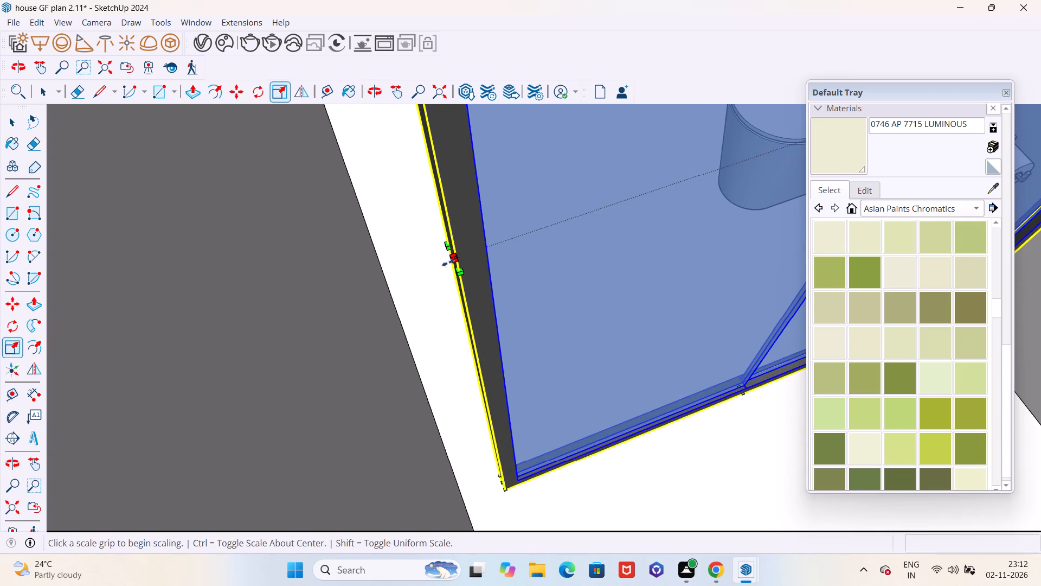
left_click_drag(448, 263, 363, 309)
scroll(359, 321, "down", 6)
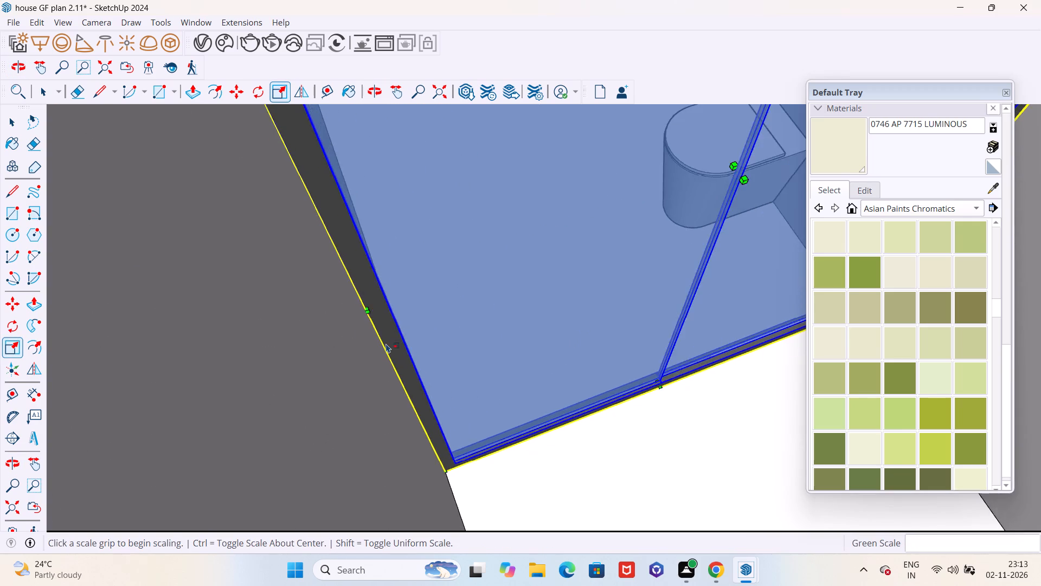
Scale the second bathroom's glass partition taller along the blue axis.
scroll(391, 348, "down", 13)
scroll(487, 197, "up", 10)
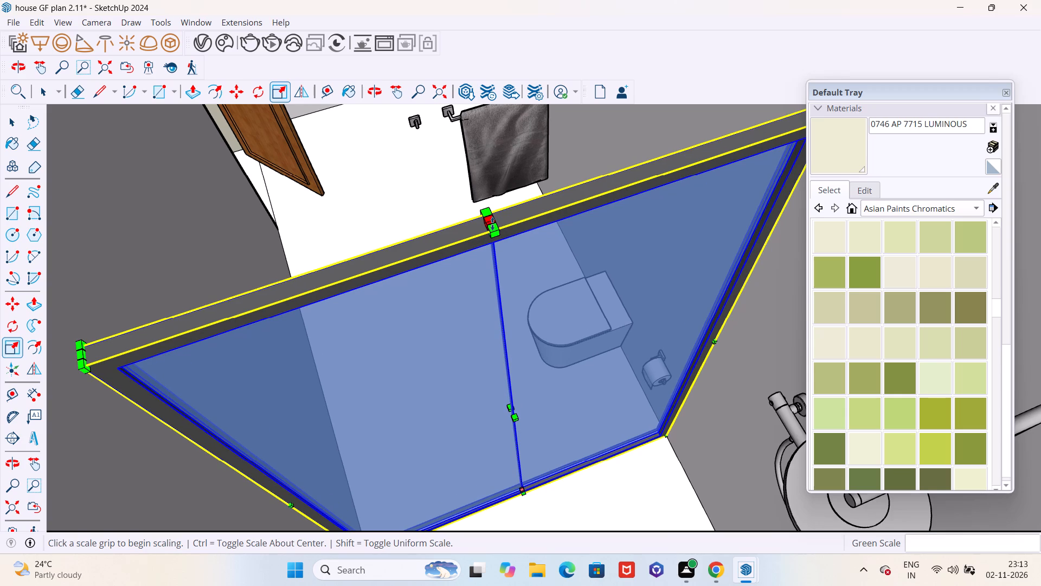
left_click_drag(493, 221, 487, 174)
scroll(537, 215, "down", 16)
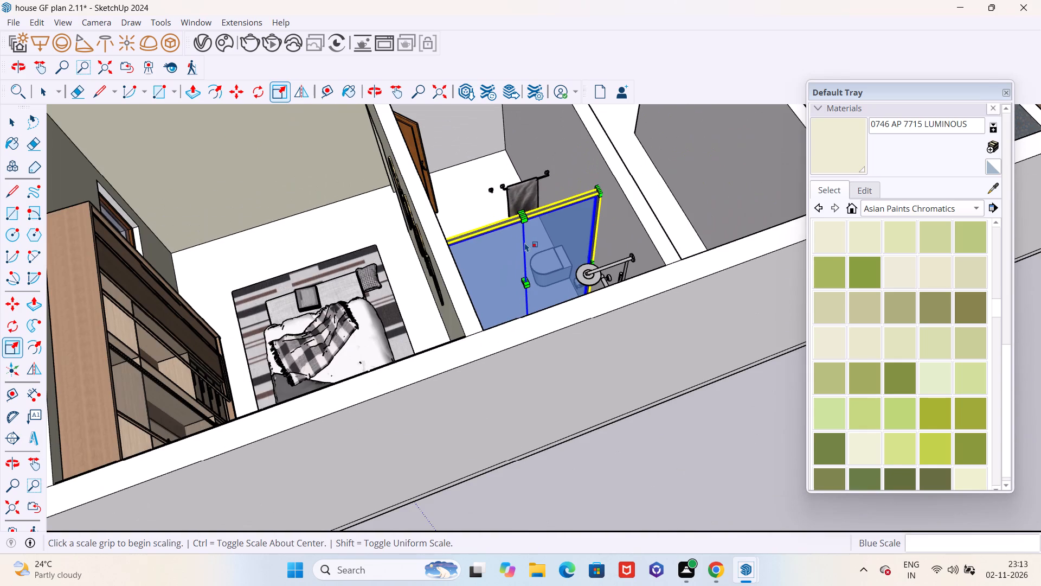
key("space")
scroll(524, 241, "down", 10)
middle_click_drag(475, 333, 738, 330)
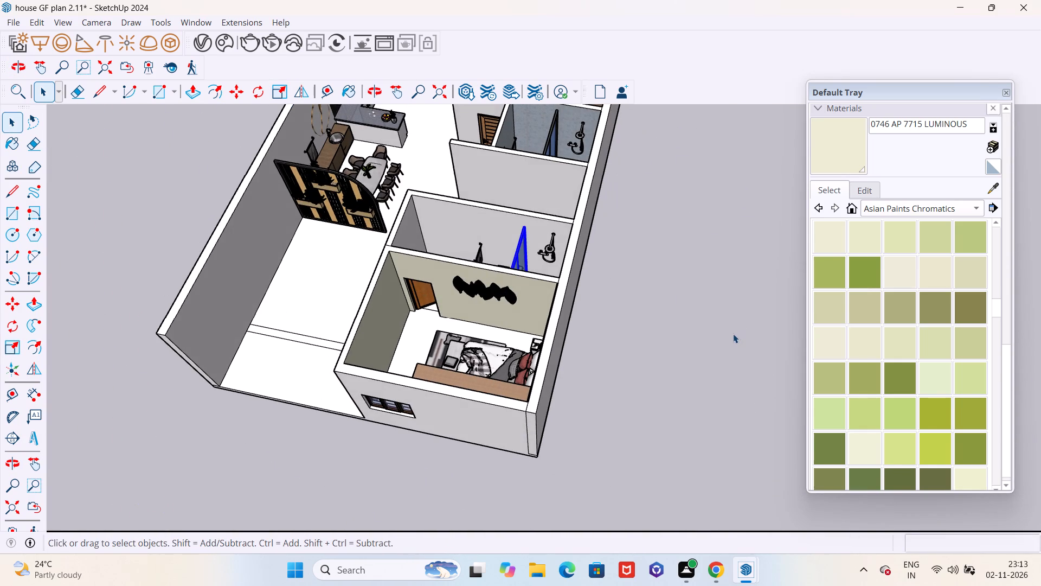
left_click(733, 334)
Inside the accessories group, move the second bathroom's towel, towel rail and wall hook about 5' 8" onto the end wall opposite the shower.
scroll(719, 349, "down", 5)
middle_click_drag(709, 354, 775, 390)
scroll(562, 305, "up", 10)
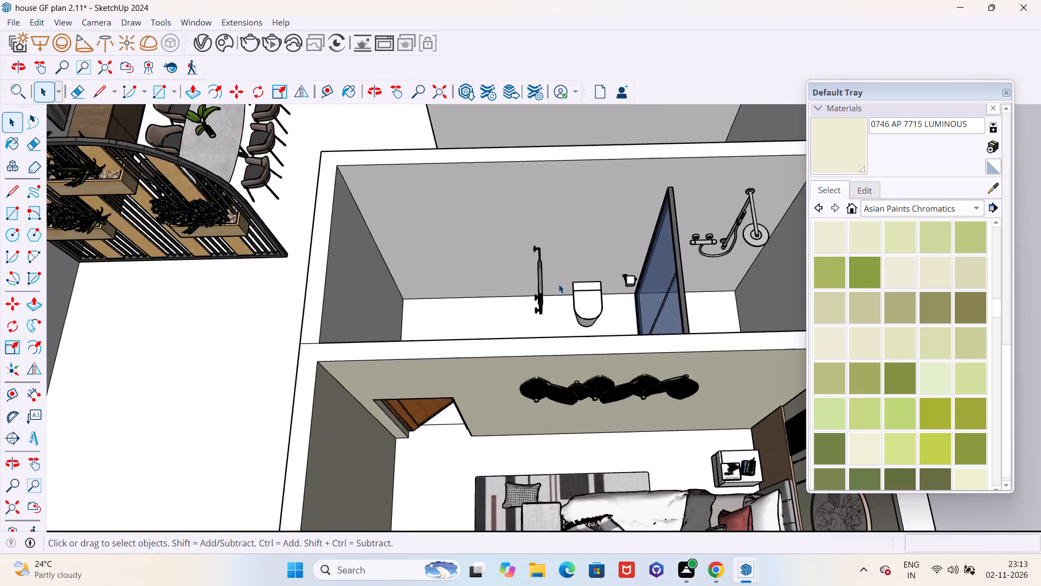
scroll(558, 284, "up", 8)
scroll(561, 294, "down", 6)
middle_click_drag(560, 303, 486, 324)
scroll(529, 313, "up", 5)
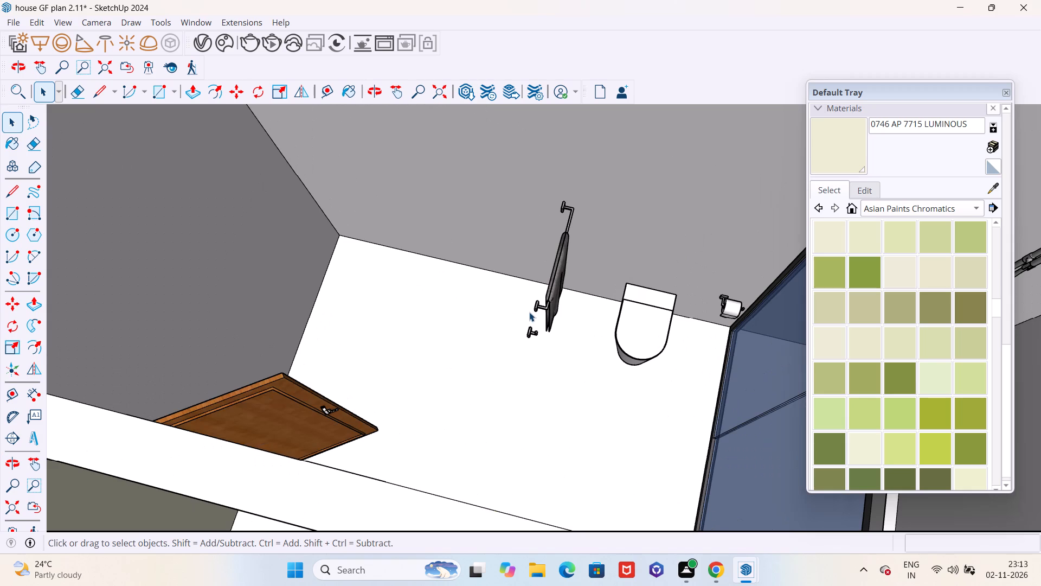
left_click(541, 310)
scroll(551, 326, "down", 2)
scroll(551, 326, "up", 1)
scroll(552, 327, "down", 3)
left_click(553, 311)
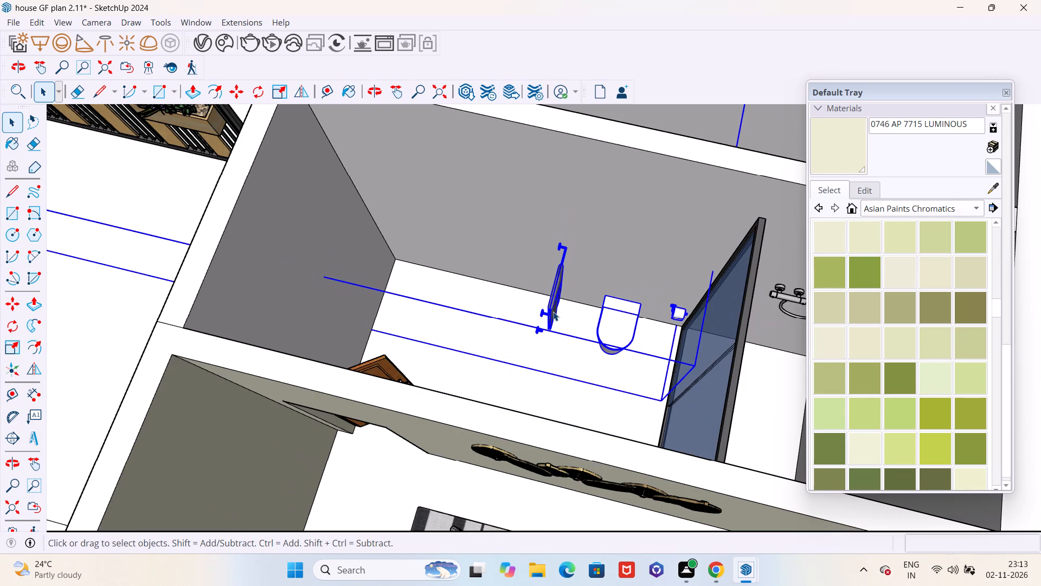
double_click(553, 311)
left_click(553, 311)
scroll(553, 311, "down", 14)
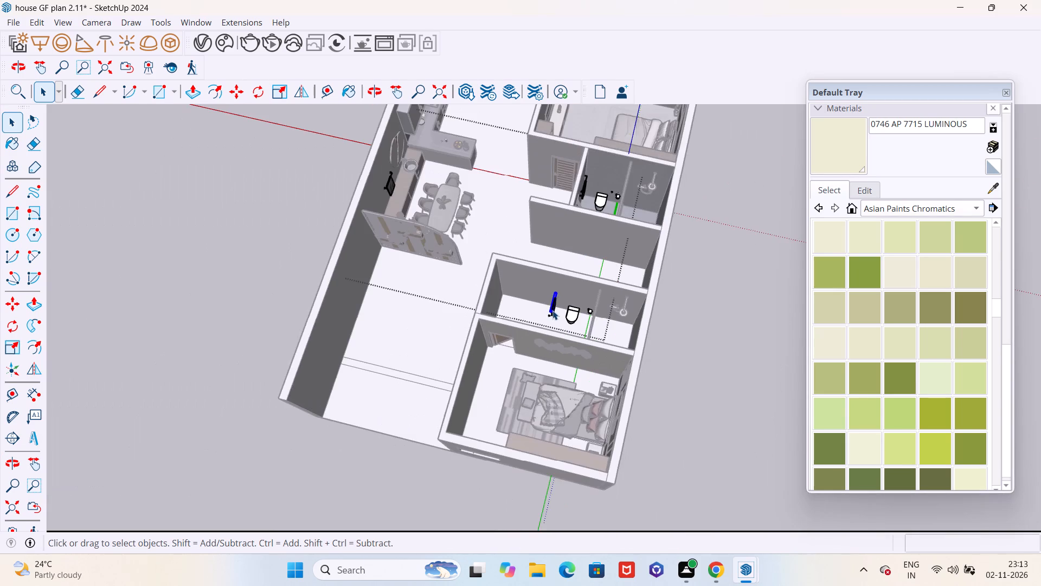
scroll(552, 310, "up", 6)
scroll(552, 310, "down", 5)
scroll(552, 310, "up", 19)
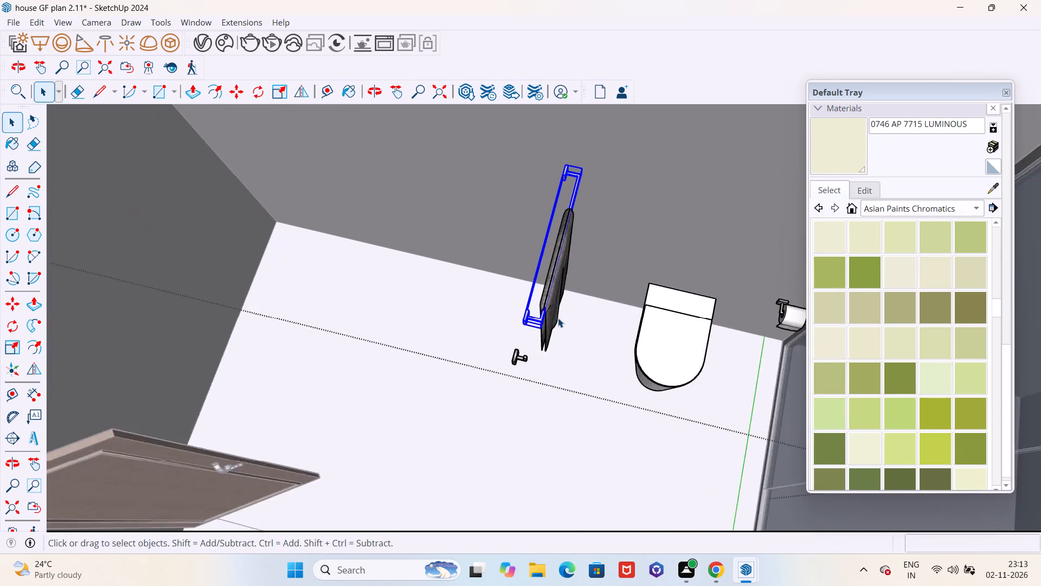
scroll(558, 318, "up", 3)
left_click(553, 319, "shift")
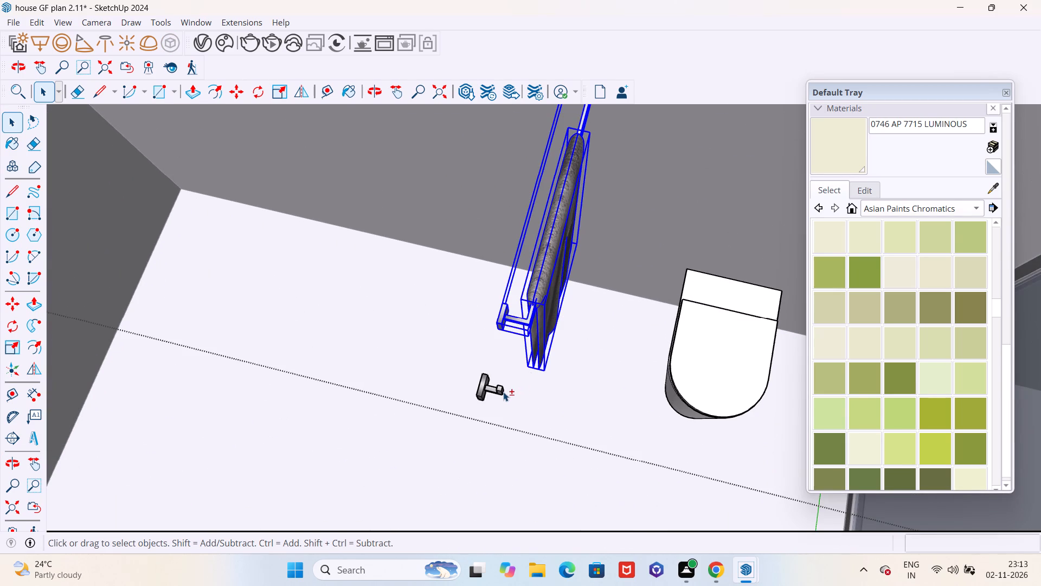
left_click(502, 392, "shift")
key("m")
scroll(485, 341, "up", 3)
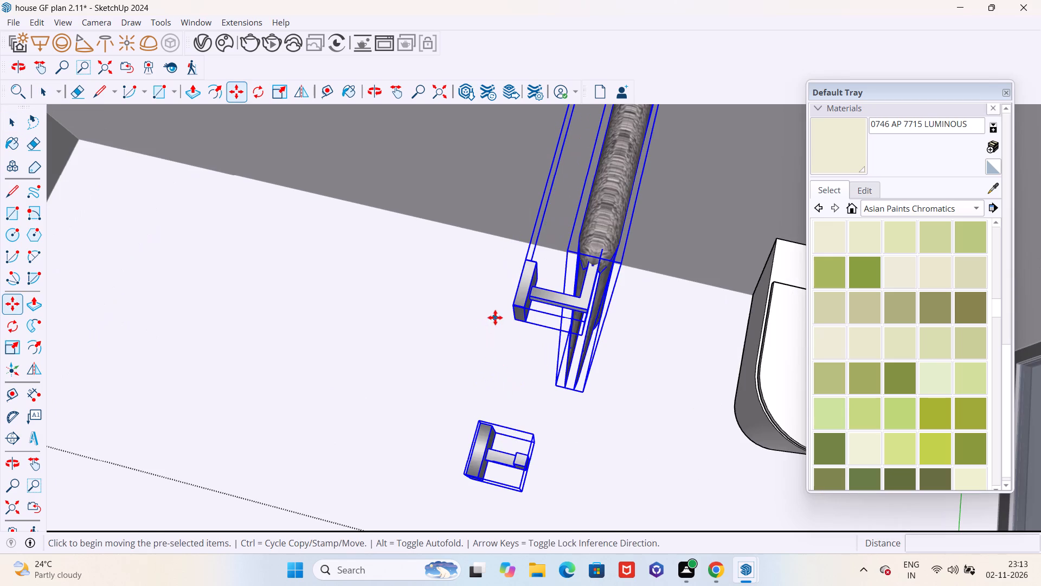
left_click(511, 306)
scroll(511, 306, "down", 10)
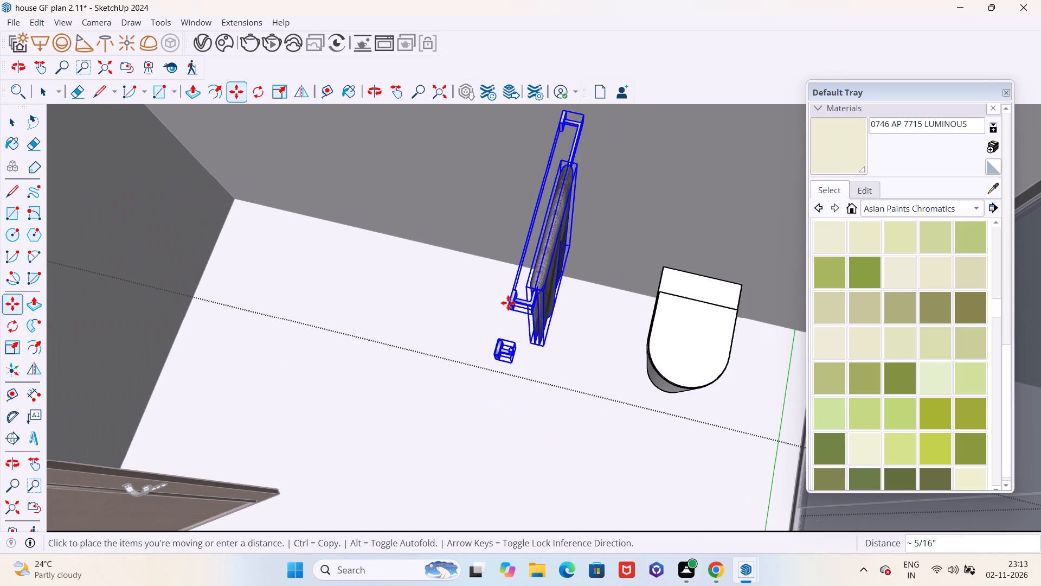
scroll(437, 264, "down", 11)
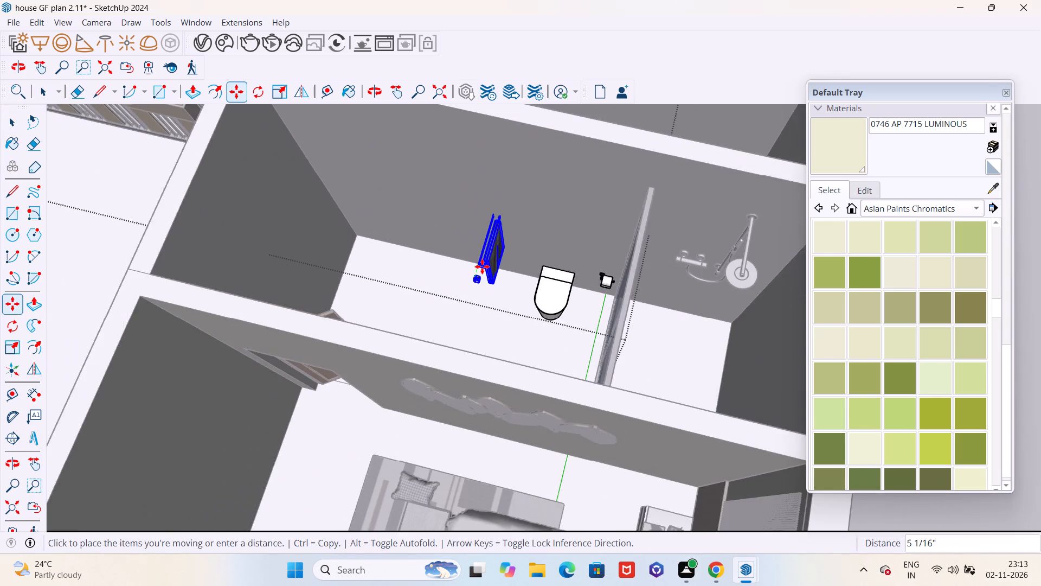
scroll(482, 266, "down", 7)
middle_click_drag(446, 257, 541, 294)
scroll(356, 337, "up", 7)
scroll(368, 317, "down", 1)
scroll(368, 317, "up", 4)
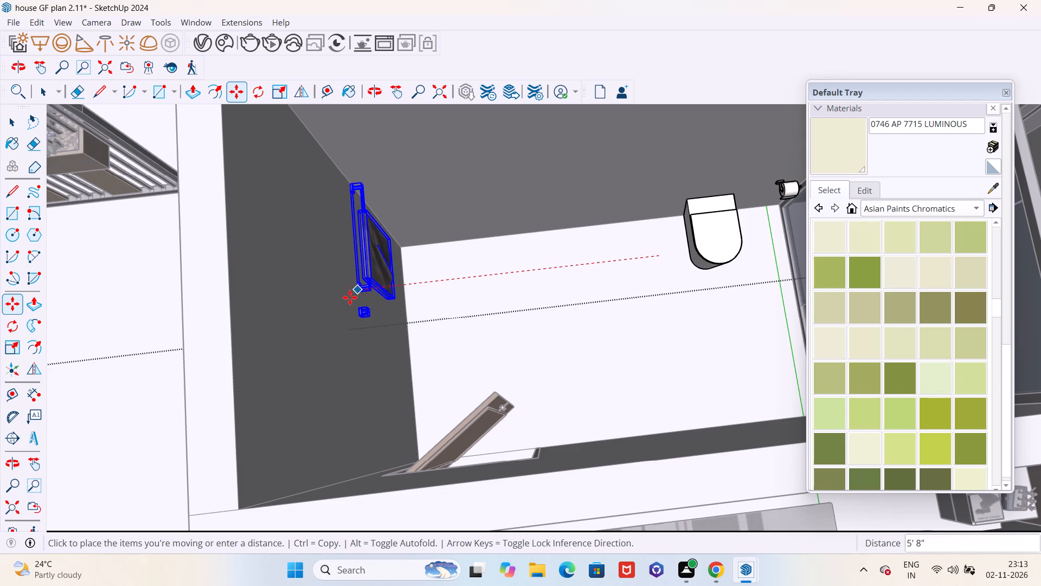
left_click(352, 297)
scroll(360, 312, "down", 5)
middle_click_drag(384, 321, 220, 317)
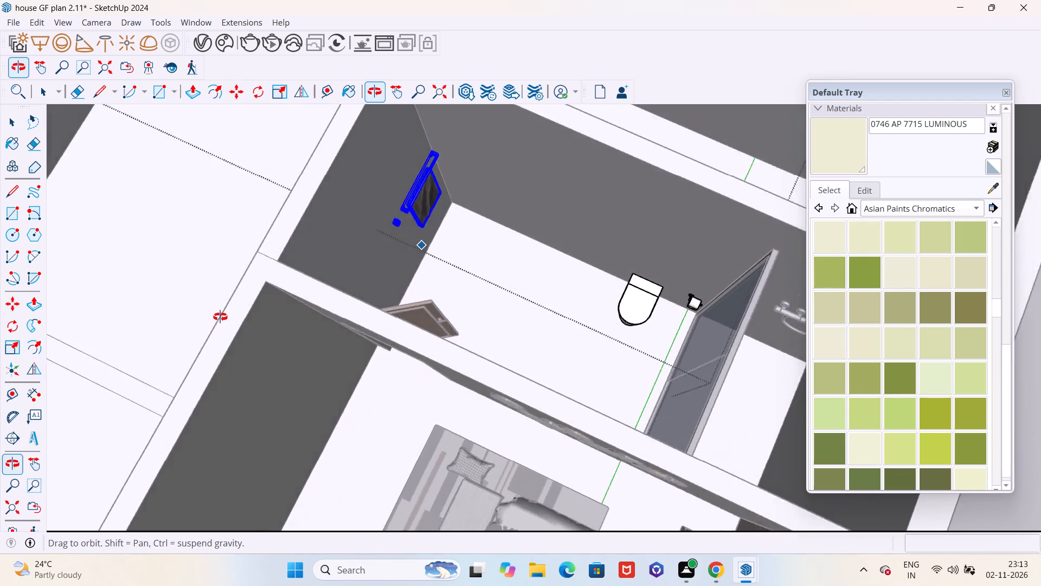
middle_click_drag(220, 317, 181, 315)
key("space")
key("Escape")
Examine the second bathroom's fixture layout, including the relocated towel set, toilet and glass partition.
scroll(308, 312, "down", 9)
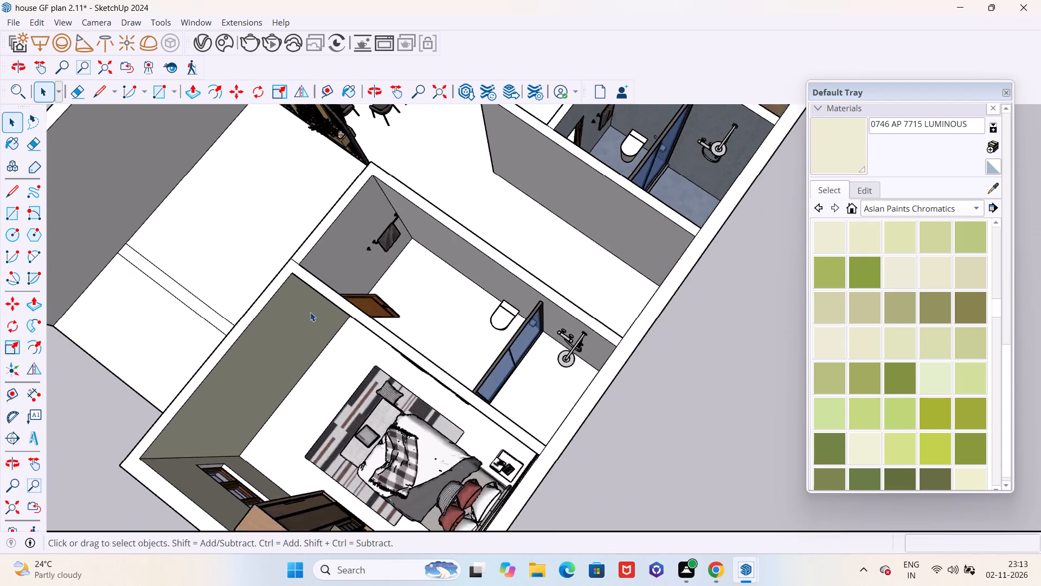
scroll(310, 312, "down", 2)
middle_click_drag(372, 313, 427, 279)
scroll(409, 311, "up", 6)
middle_click_drag(407, 339, 408, 349)
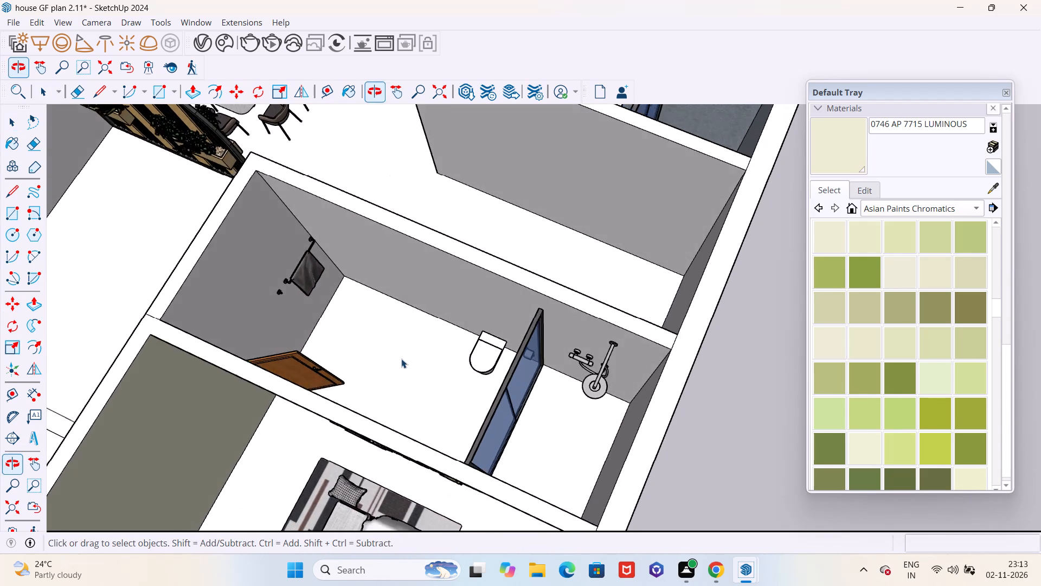
scroll(401, 359, "down", 5)
middle_click_drag(390, 343, 417, 292)
scroll(399, 337, "up", 6)
middle_click_drag(388, 345, 401, 332)
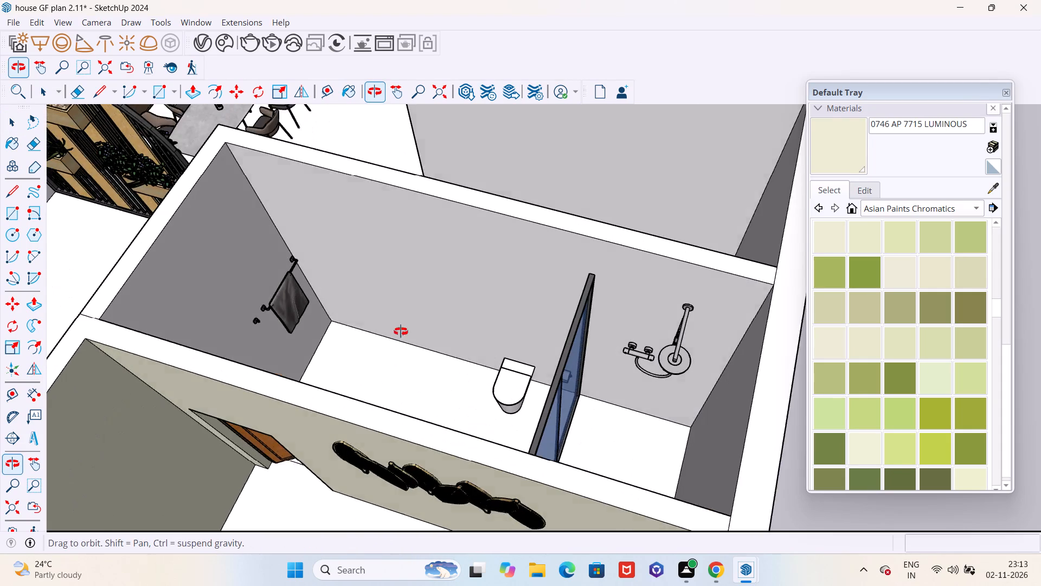
middle_click_drag(401, 332, 417, 314)
scroll(375, 331, "up", 3)
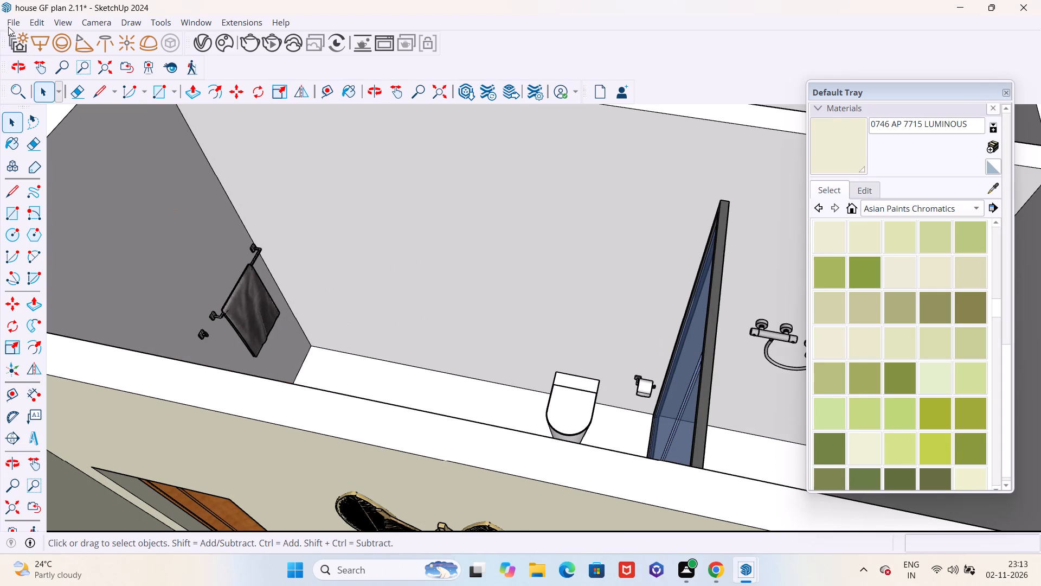
Look through the SketchUp models in the Downloads folder for one to import, and leave without importing.
left_click(14, 18)
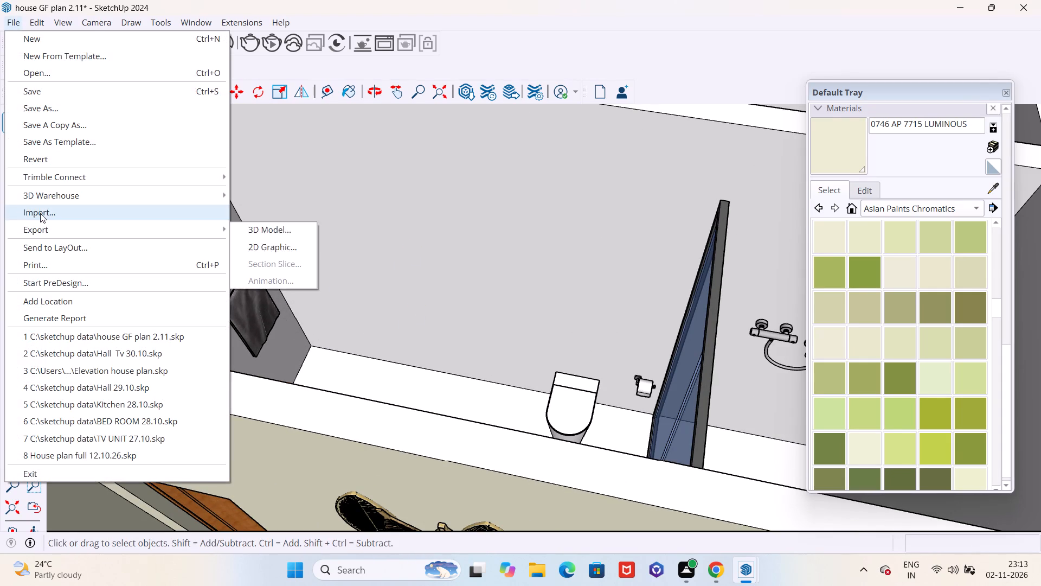
left_click(40, 213)
scroll(319, 178, "down", 2)
scroll(275, 191, "down", 2)
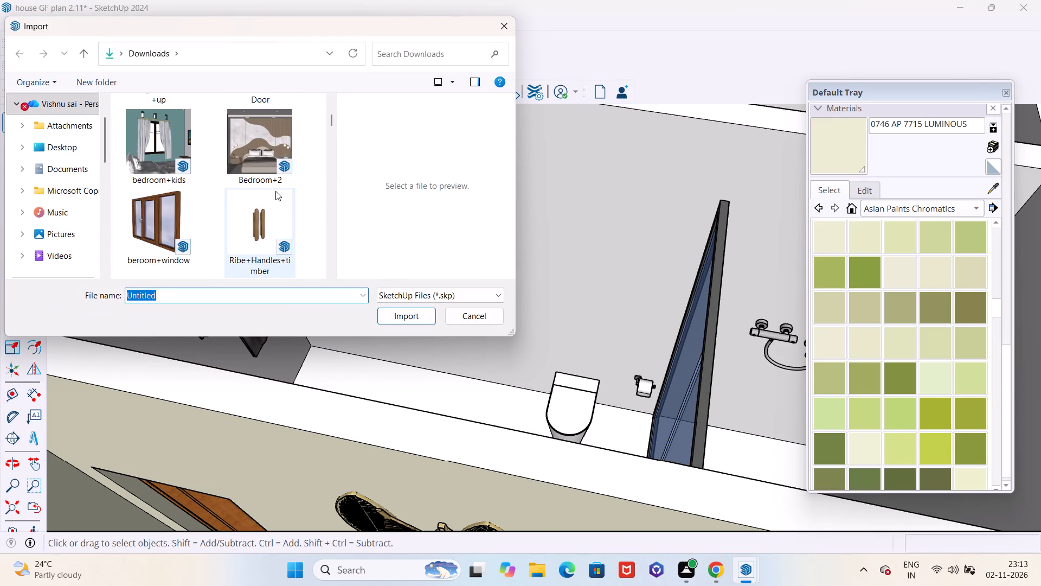
scroll(275, 191, "down", 15)
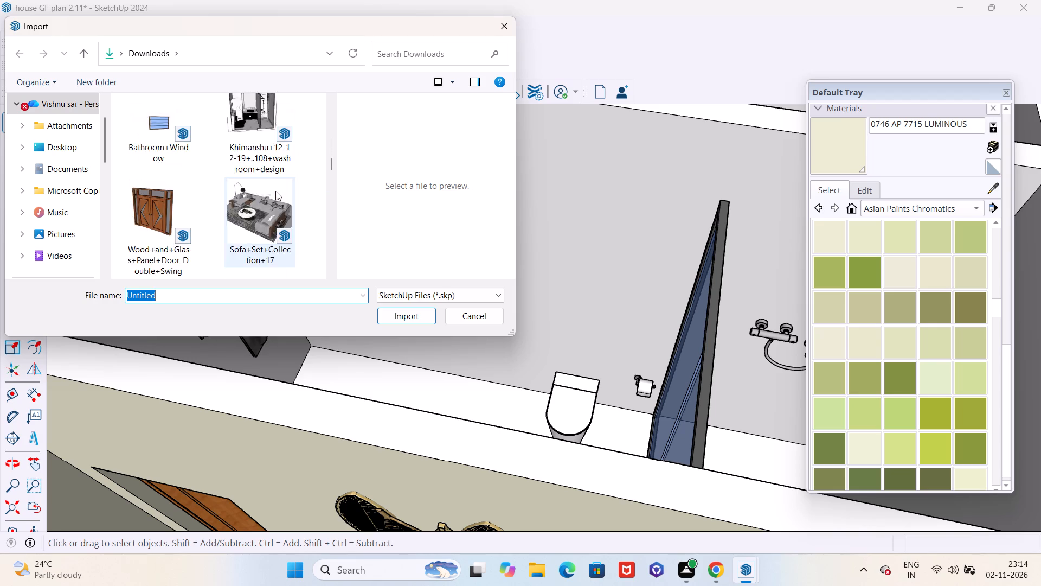
scroll(275, 191, "down", 4)
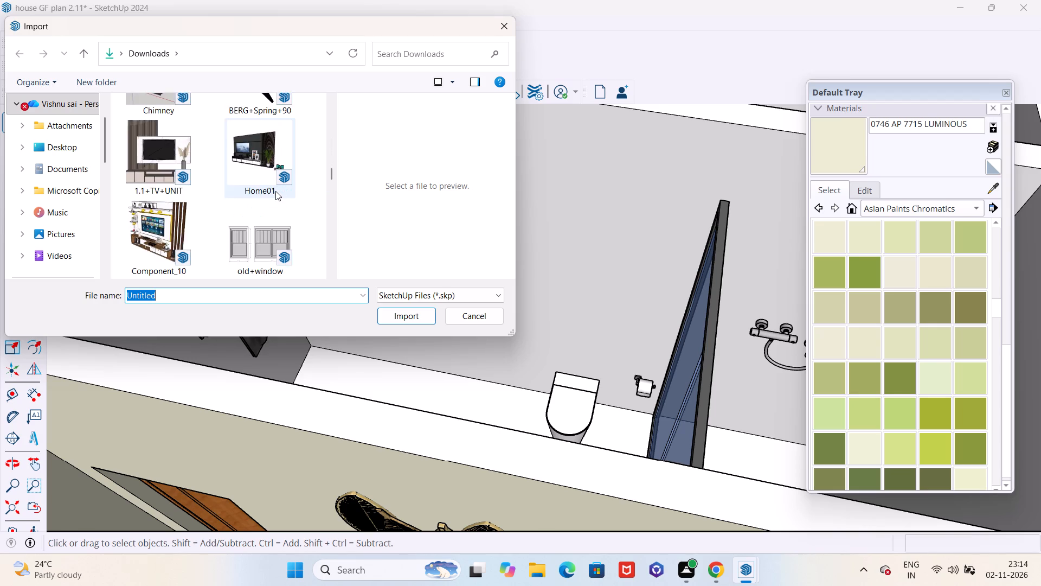
scroll(275, 191, "down", 4)
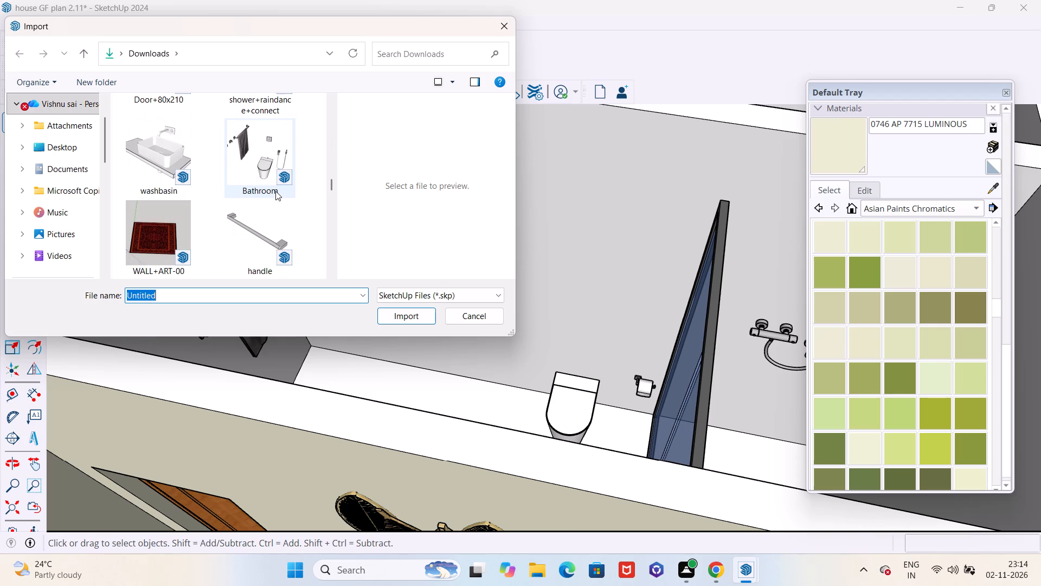
scroll(275, 191, "down", 4)
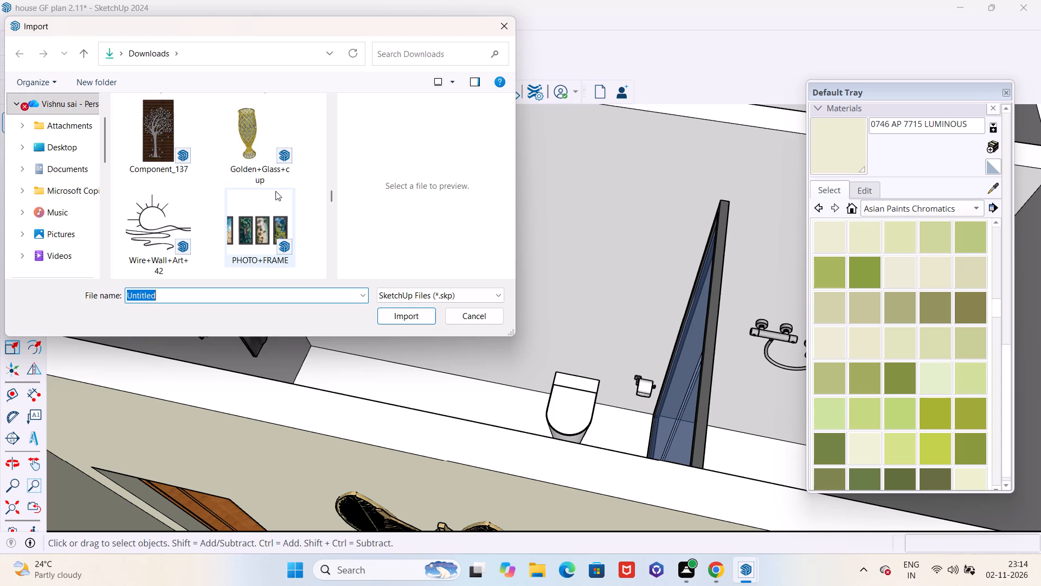
left_click(503, 31)
Switch to Chrome, search Google Images for "shink 3d warehouse" and look through the sink models.
left_click(721, 574)
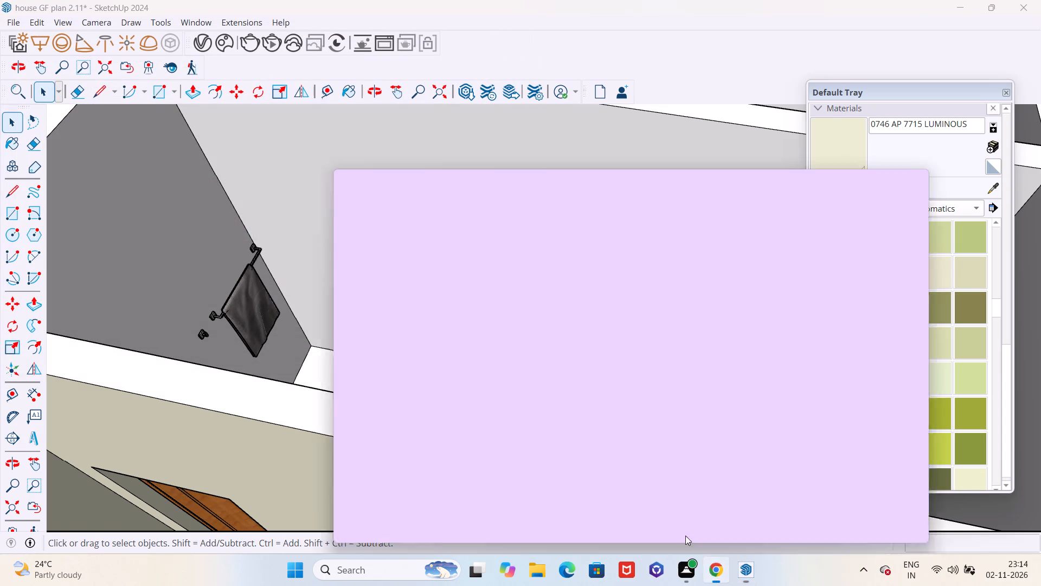
left_click(385, 70)
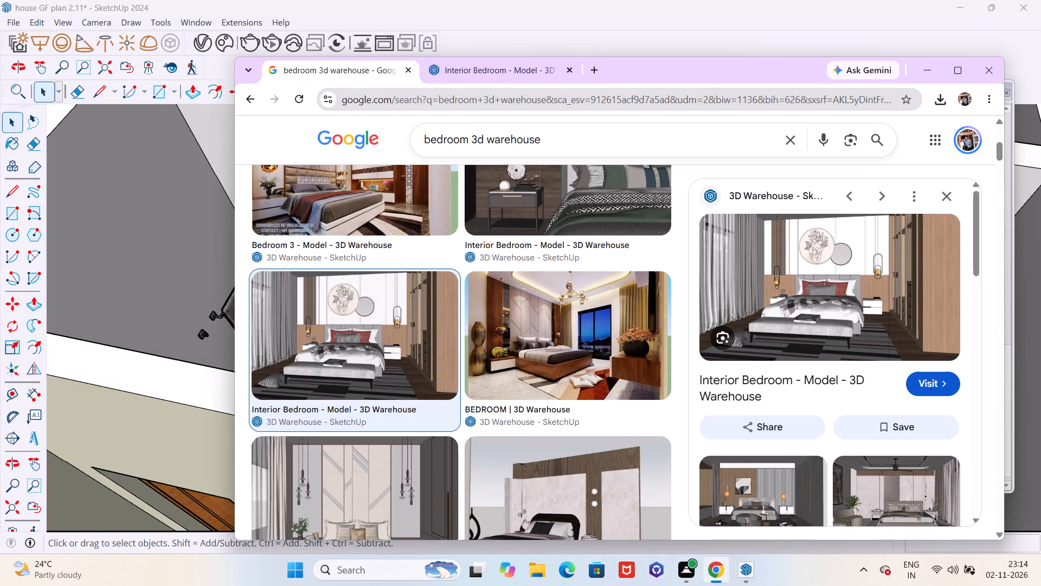
left_click_drag(467, 138, 427, 138)
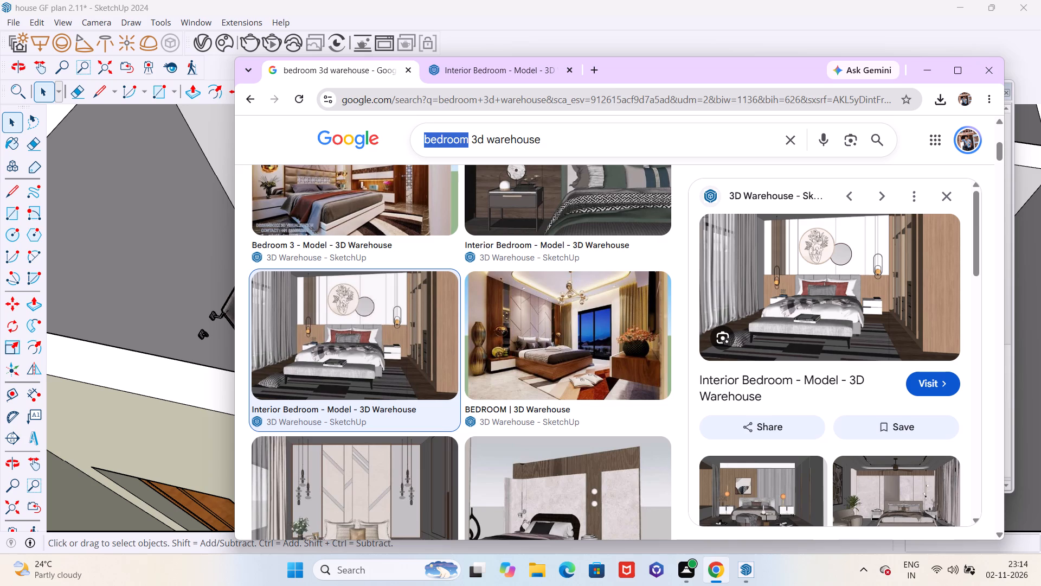
left_click_drag(427, 138, 421, 138)
type("shink")
key("Return")
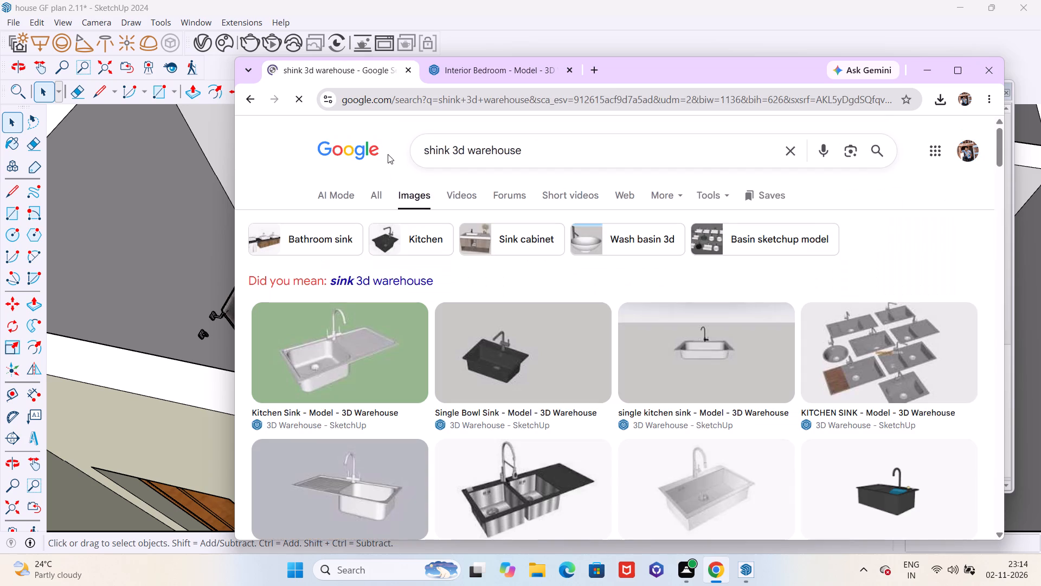
scroll(523, 300, "down", 4)
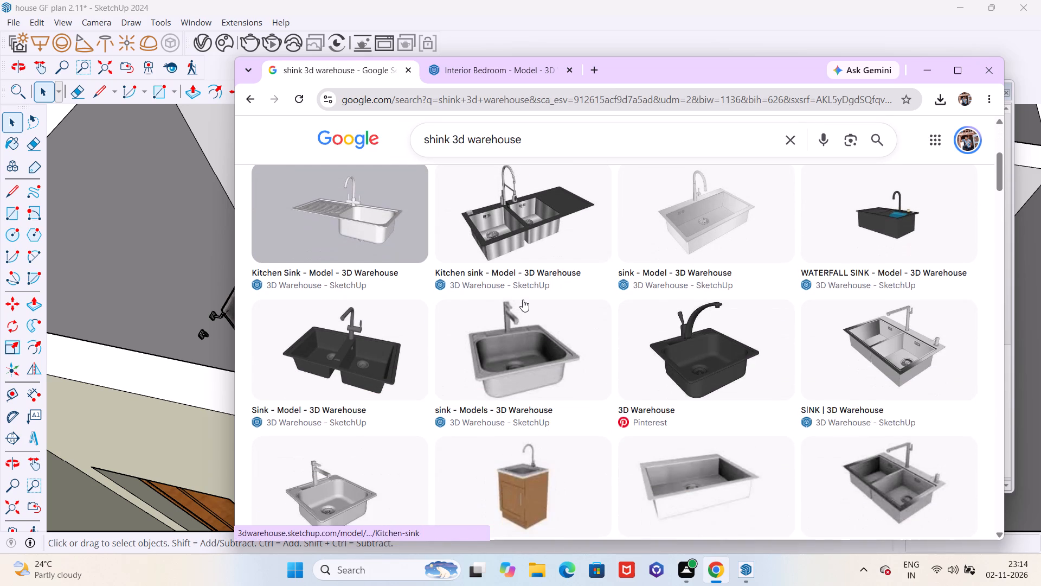
scroll(523, 300, "down", 2)
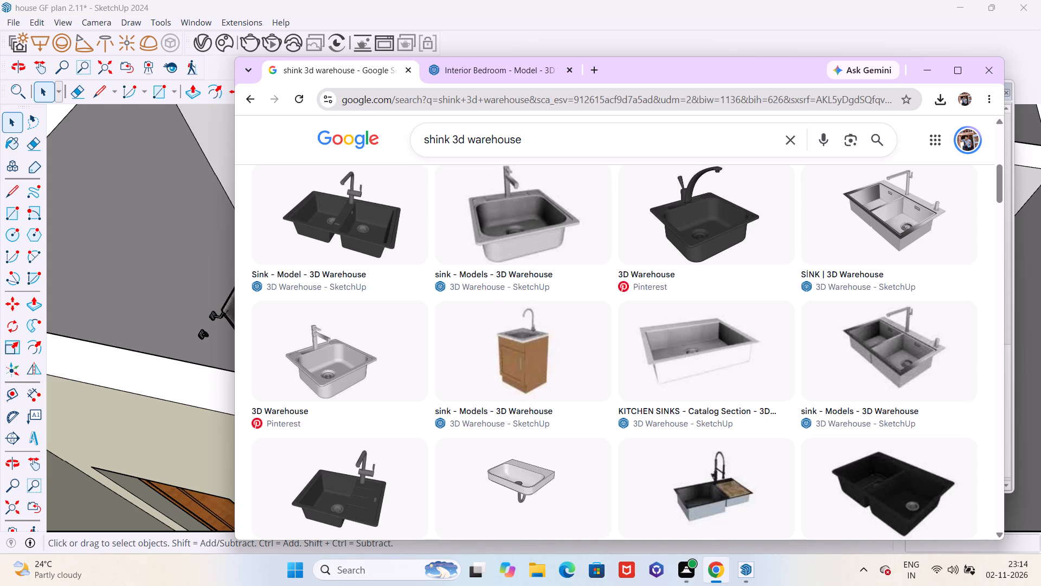
Search for "washbasin 3d warehouse" and download the DP - MOROCCAN WASHBASIN SketchUp model from 3D Warehouse.
left_click_drag(450, 137, 425, 137)
type("washbasin")
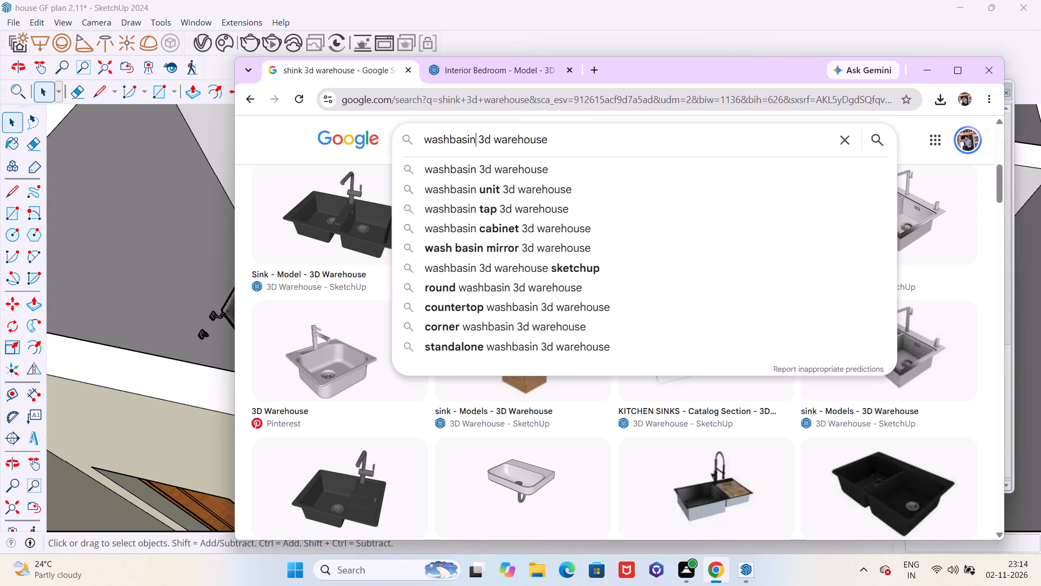
key("Return")
scroll(535, 364, "down", 1)
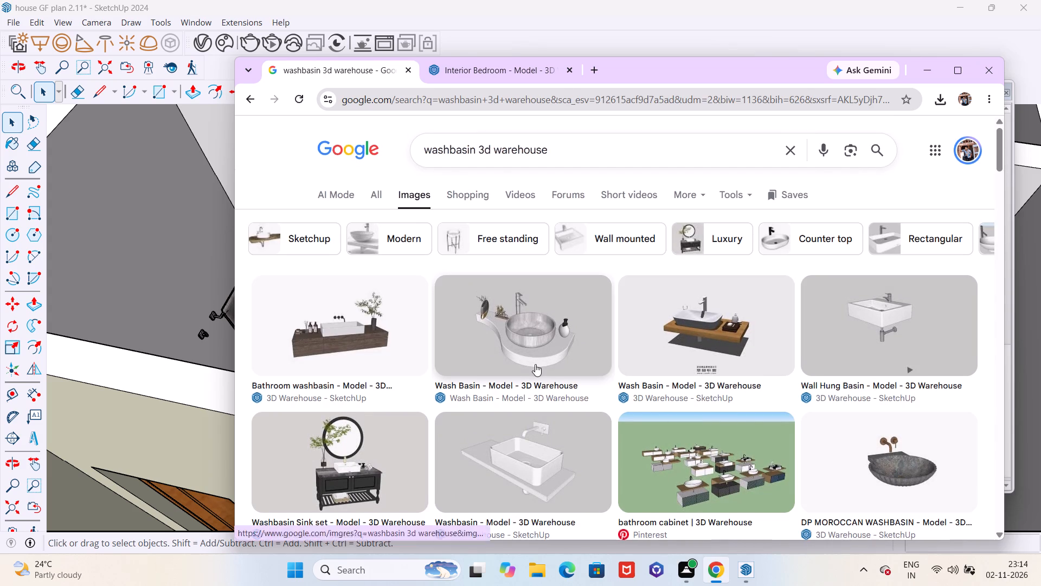
scroll(535, 364, "down", 1)
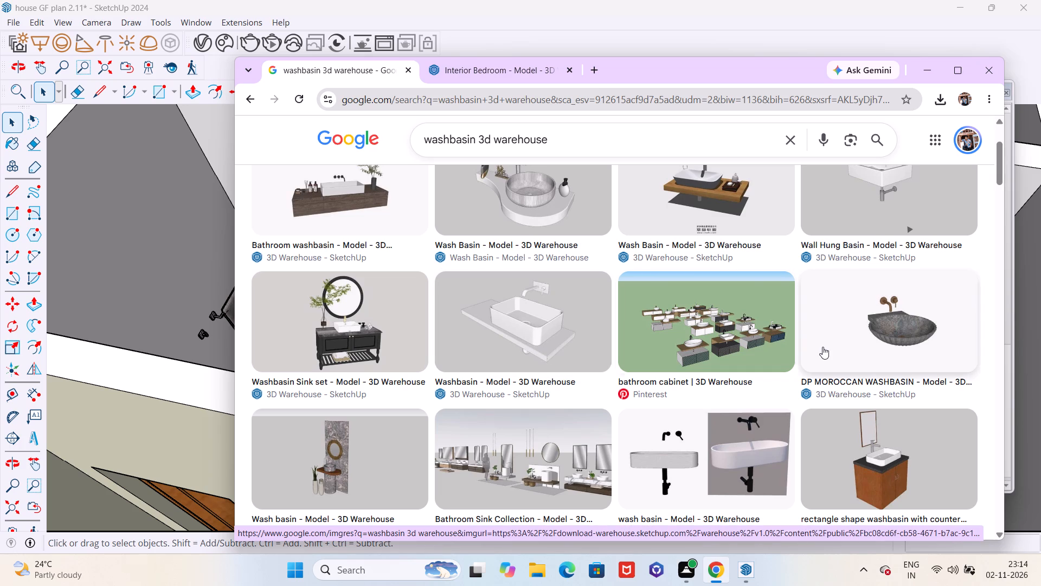
left_click(876, 340)
left_click(931, 389)
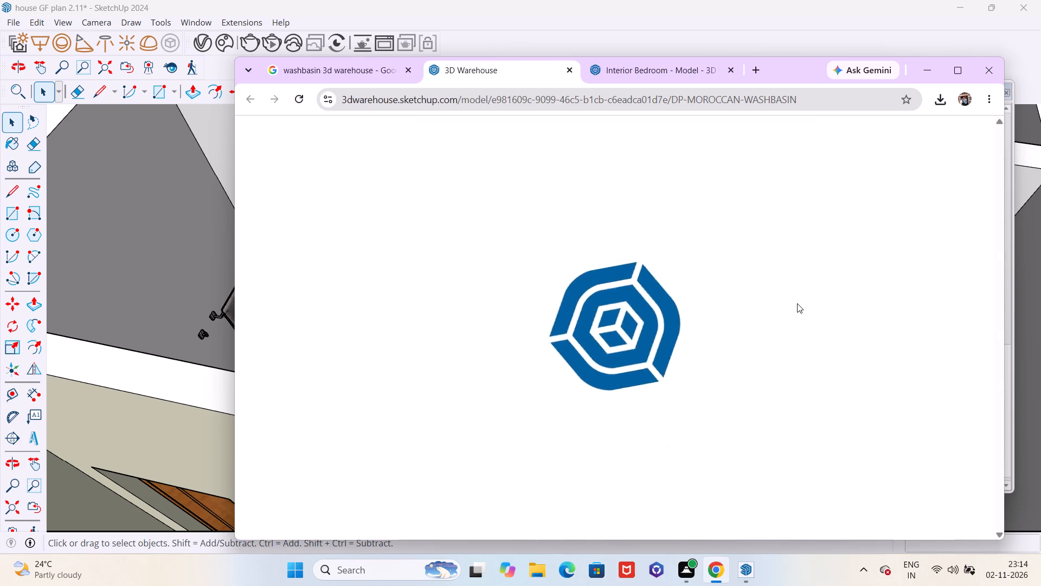
scroll(832, 342, "down", 2)
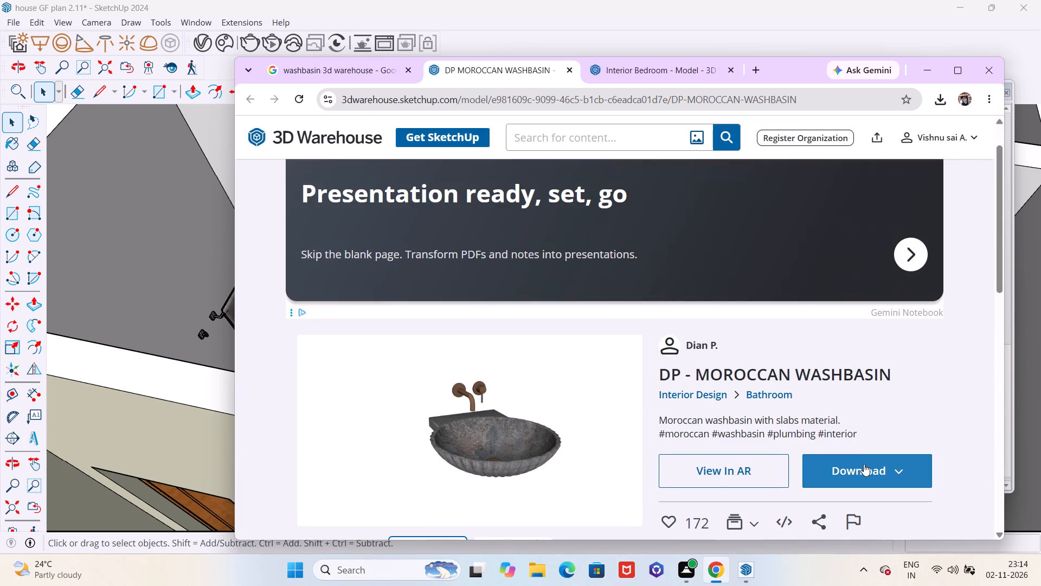
left_click(864, 464)
left_click(852, 359)
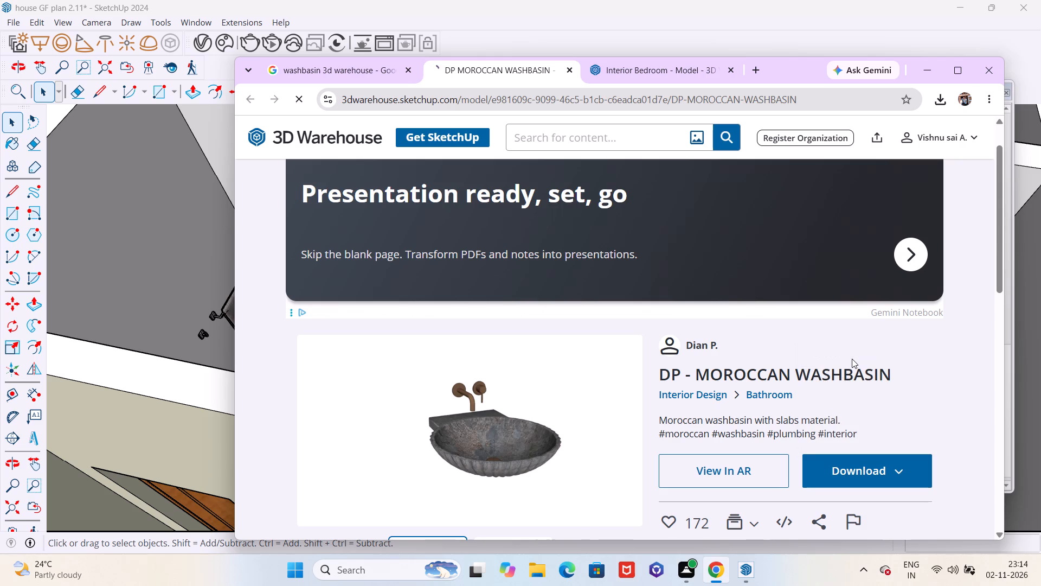
left_click(931, 72)
In SketchUp, import the downloaded MOROCCAN+WASH+BASIN model and place it on the second bathroom's floor between the door and toilet.
left_click(8, 19)
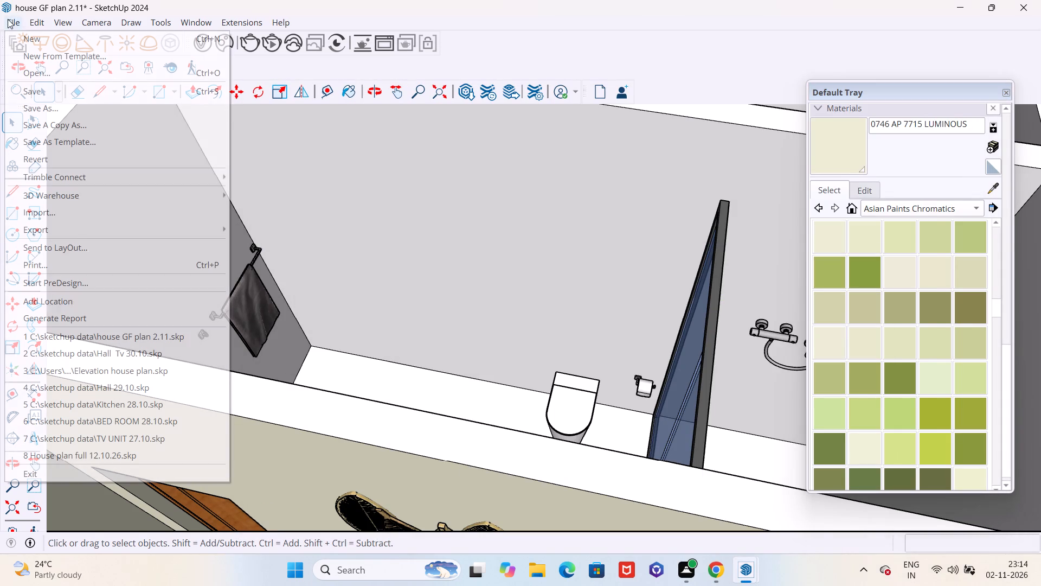
left_click(61, 213)
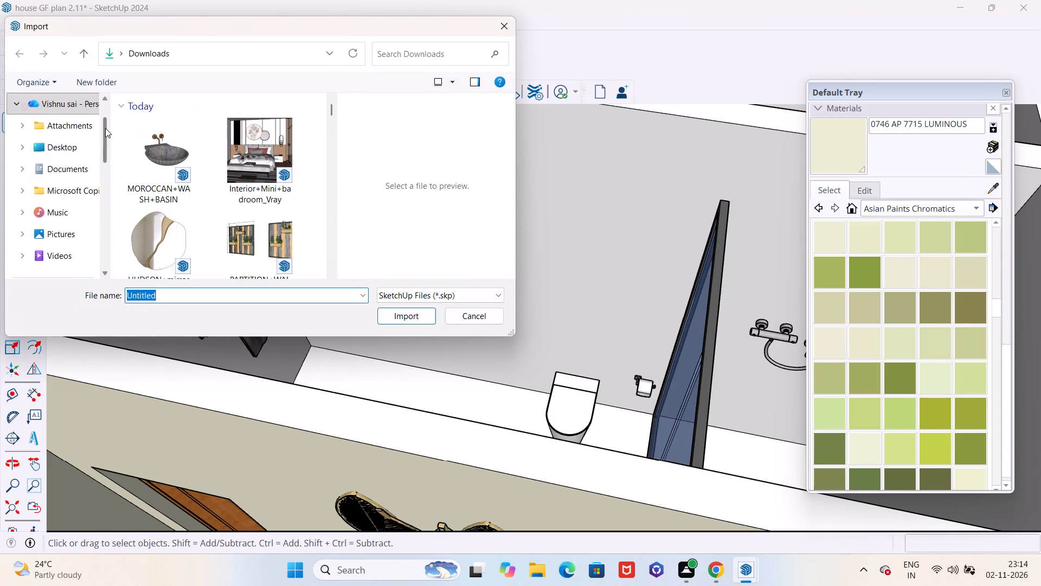
left_click(151, 165)
left_click(413, 316)
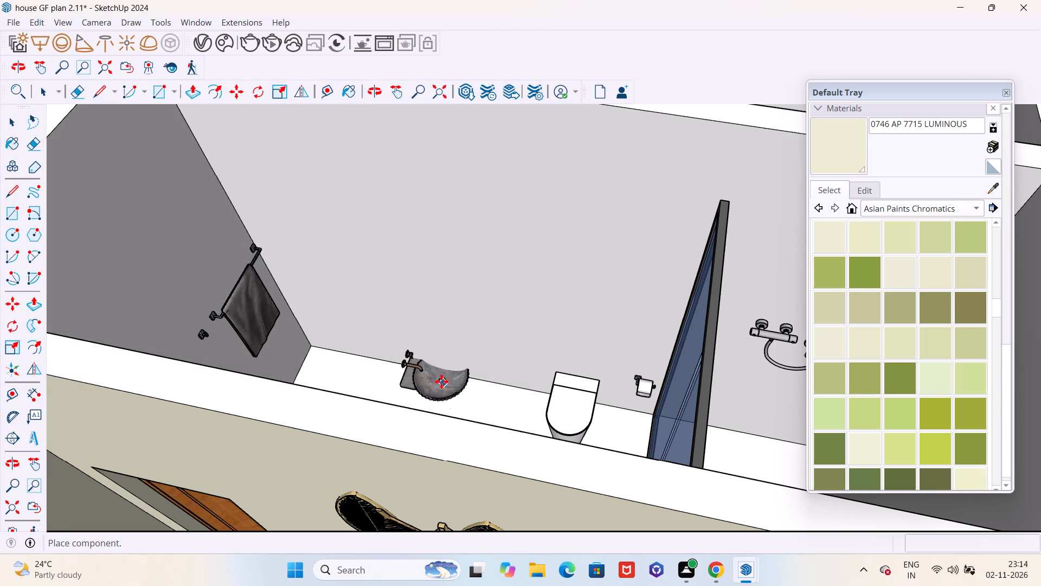
scroll(406, 383, "down", 5)
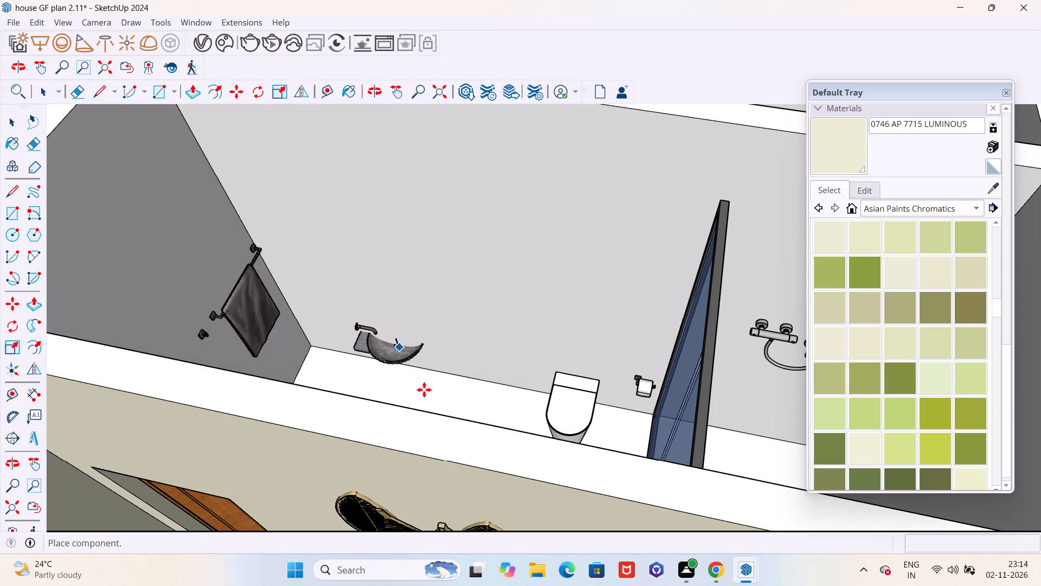
scroll(423, 403, "down", 2)
middle_click_drag(438, 386, 361, 444)
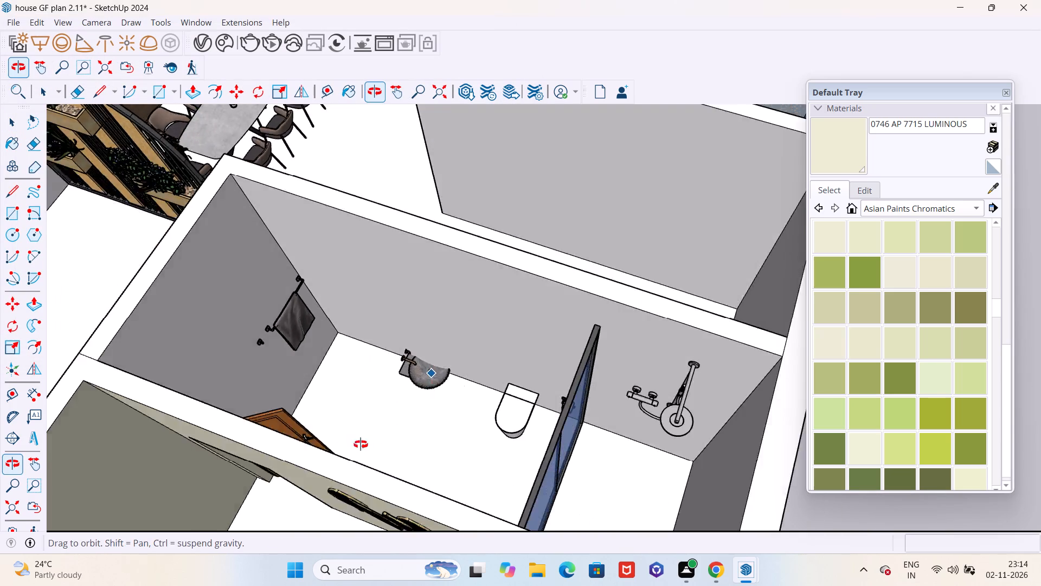
middle_click_drag(361, 444, 334, 446)
left_click(380, 427)
Rotate the washbasin 90 degrees on the floor so its tap side faces the toilet's wall.
scroll(404, 434, "up", 6)
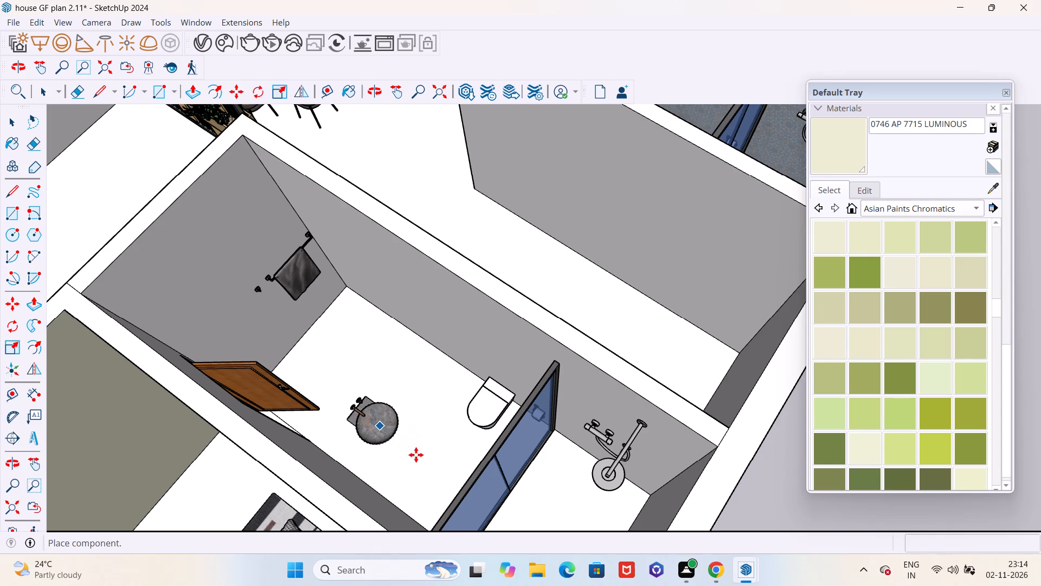
scroll(416, 455, "up", 3)
key("q")
left_click(433, 491)
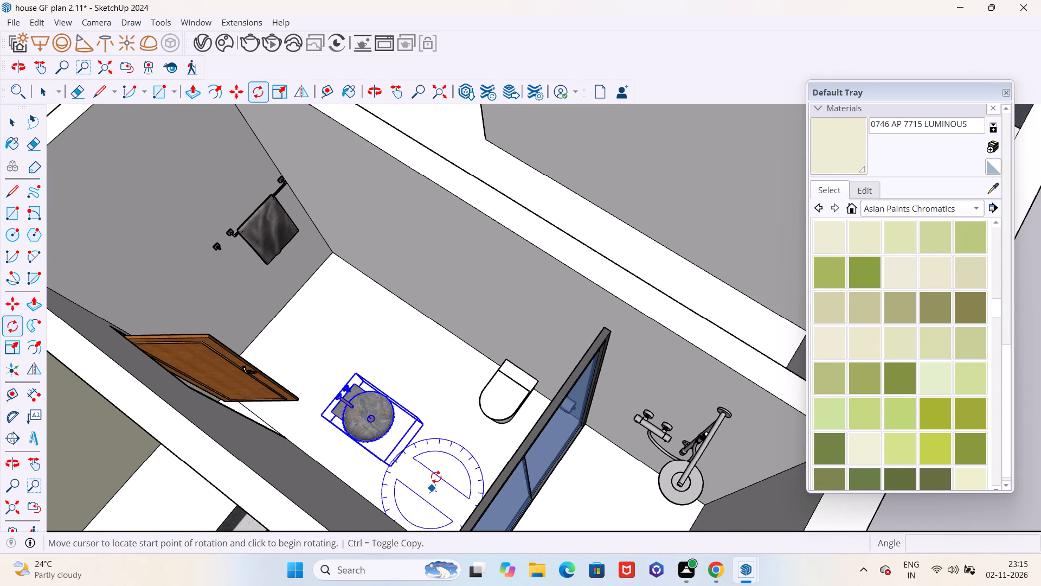
left_click(446, 466)
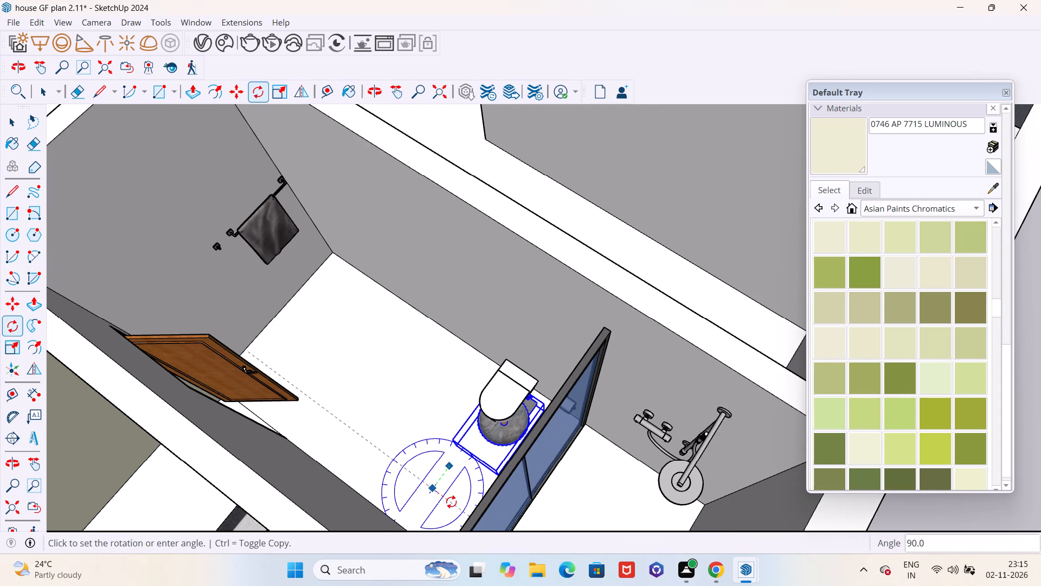
left_click(451, 502)
Move the washbasin about 5' 7" along the toilet's wall towards the corner beside the towel rail.
middle_click_drag(412, 481, 488, 476)
key("m")
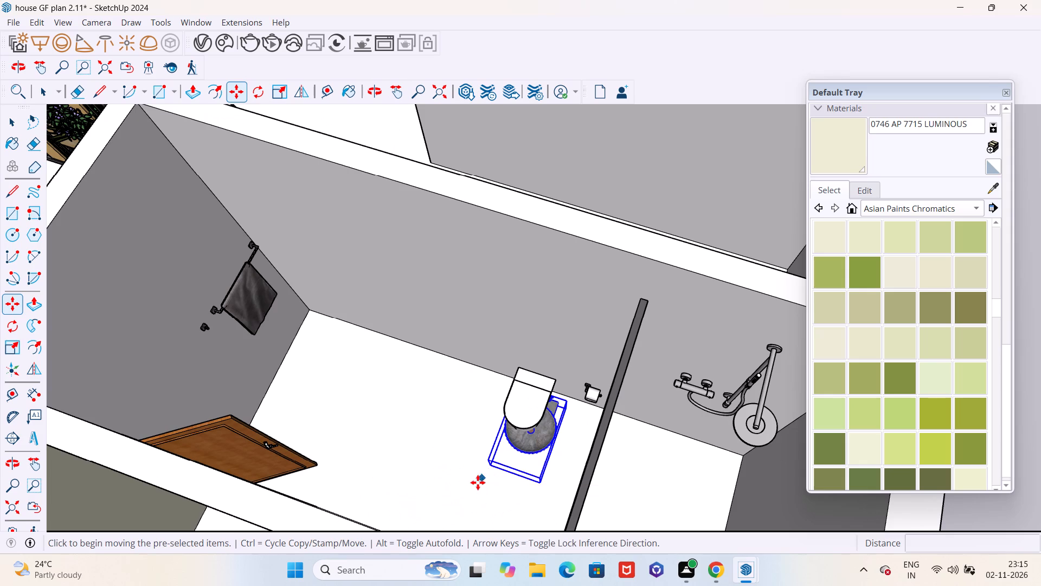
left_click(474, 488)
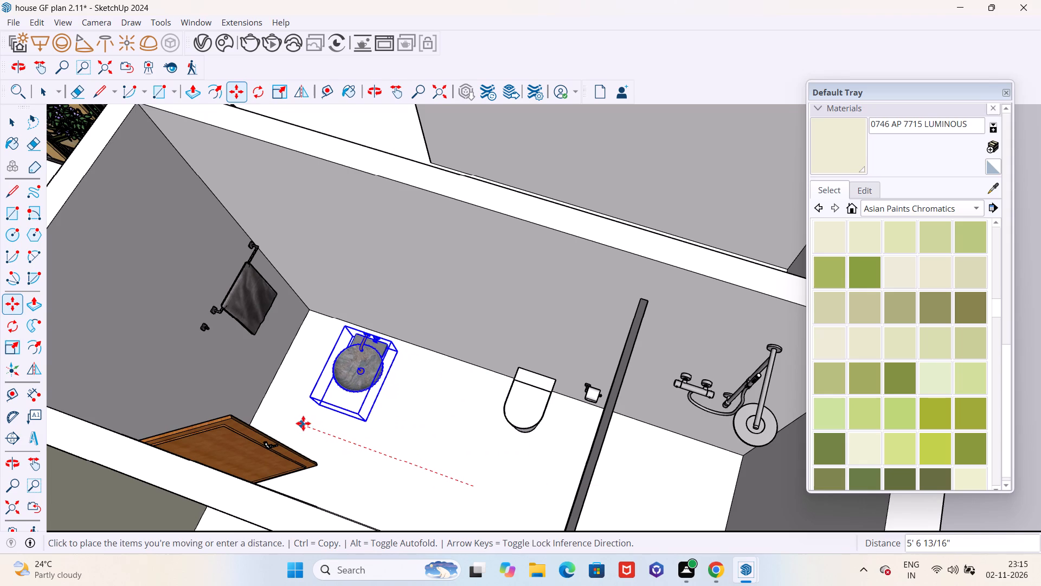
left_click(303, 423)
Create a guide line 3' above the floor edge on the long wall behind the washbasin.
middle_click_drag(406, 424, 406, 339)
scroll(393, 348, "up", 1)
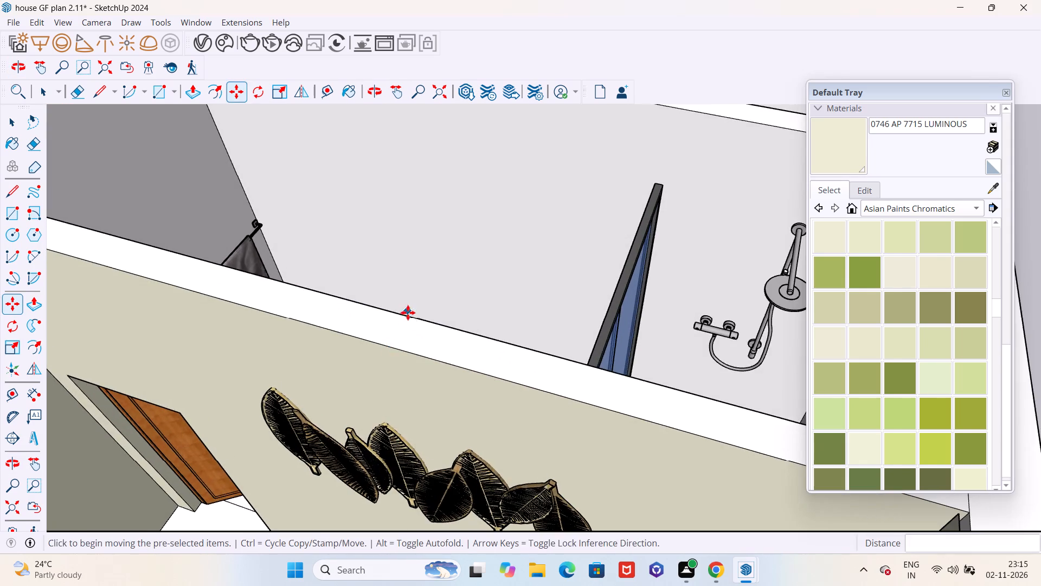
middle_click_drag(408, 313, 368, 392)
scroll(365, 368, "up", 17)
middle_click_drag(346, 444, 310, 408)
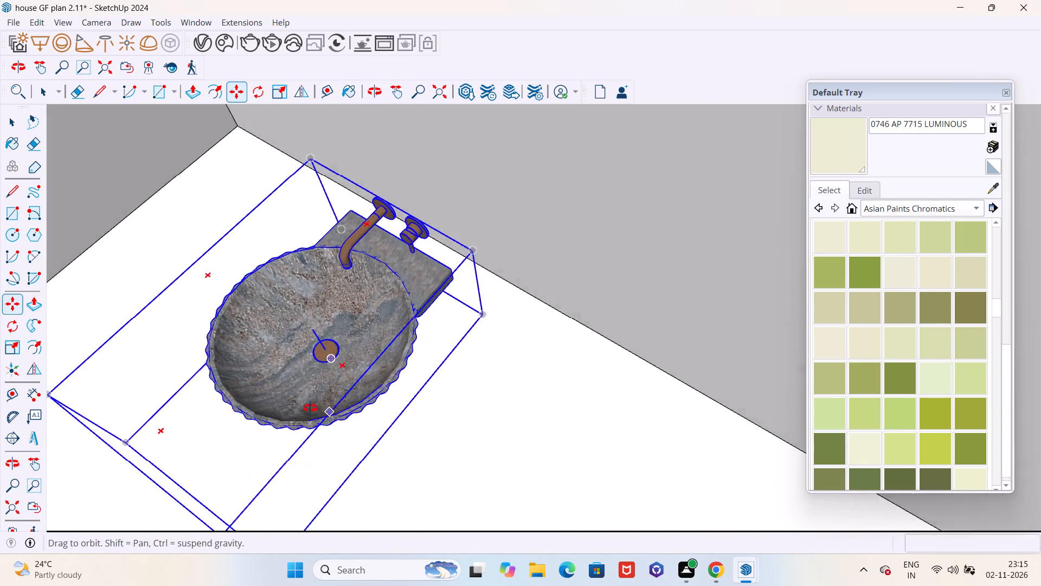
middle_click_drag(310, 408, 264, 337)
scroll(449, 453, "down", 4)
key("t")
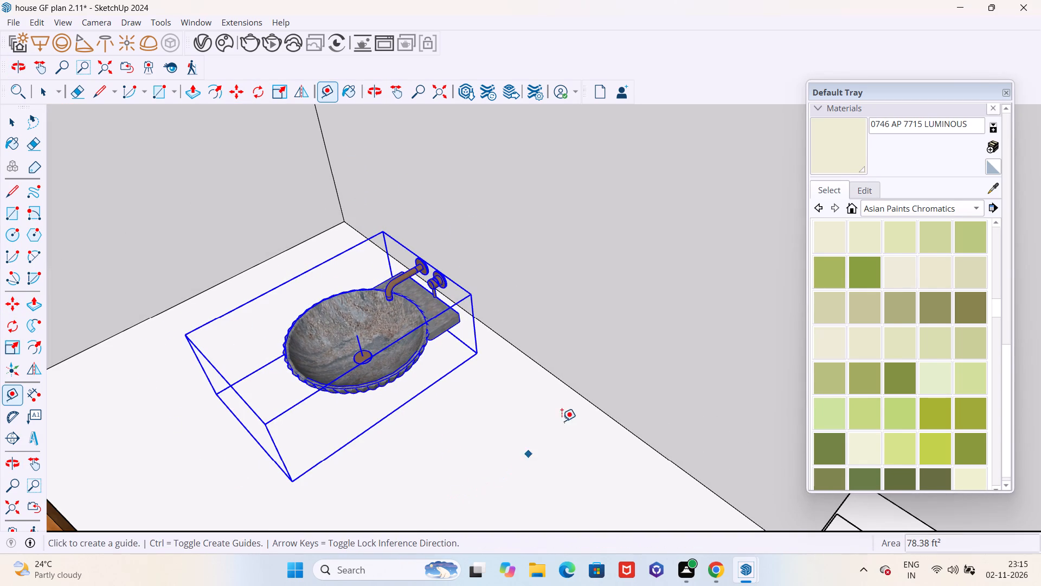
scroll(566, 418, "up", 1)
left_click(587, 398)
type("3'")
key("Return")
Raise the washbasin about 2' 10" by its back corner onto the guide line on the long bathroom wall.
scroll(566, 336, "down", 13)
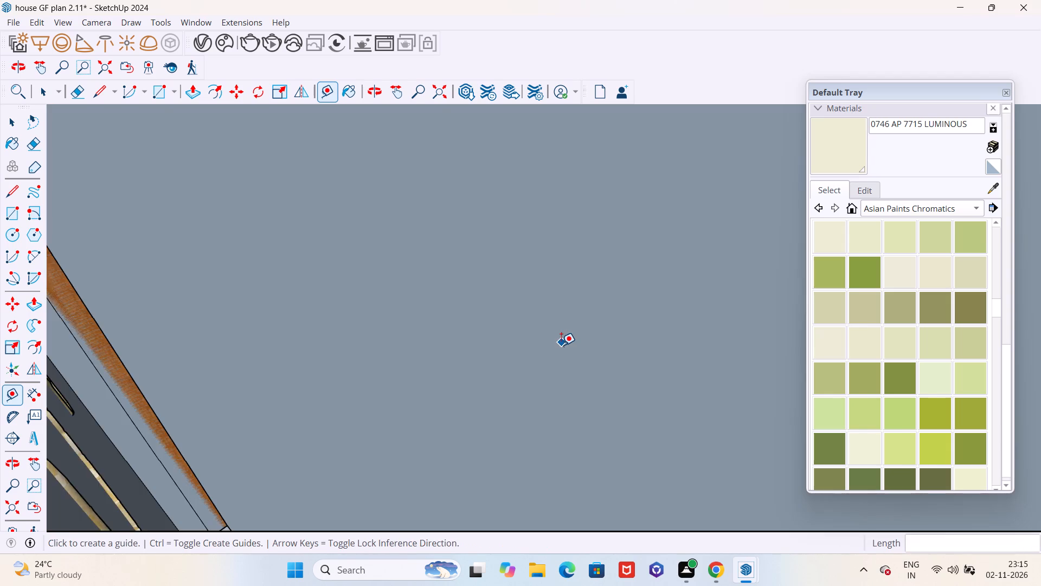
left_click(425, 93)
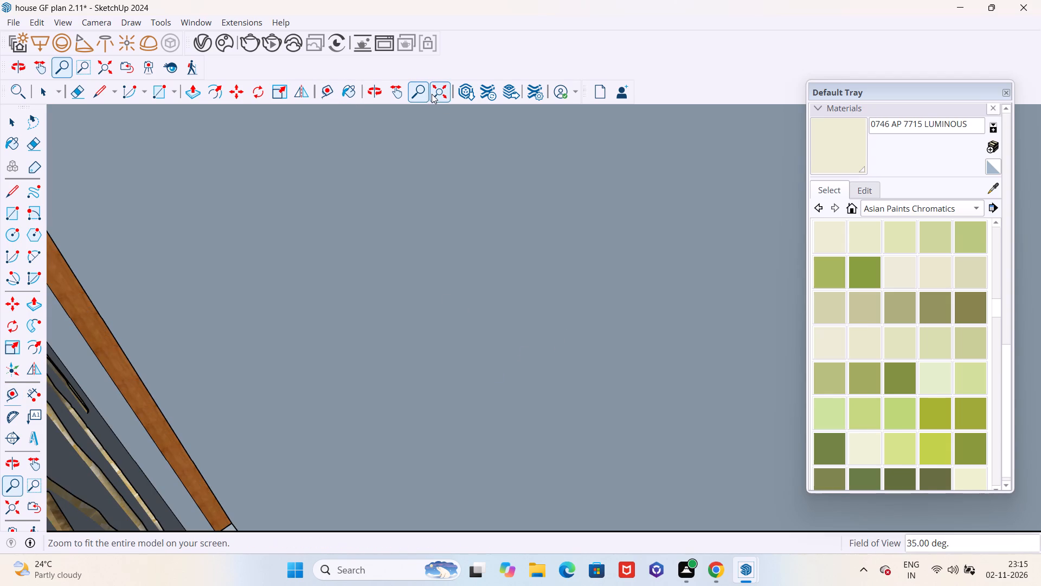
left_click(439, 94)
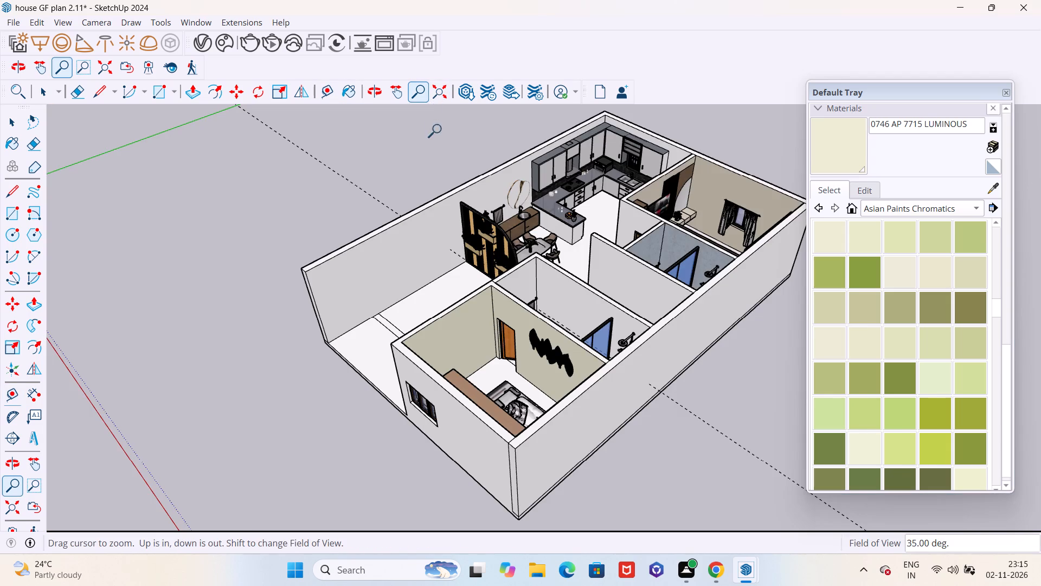
middle_click_drag(509, 279, 524, 394)
scroll(557, 390, "up", 14)
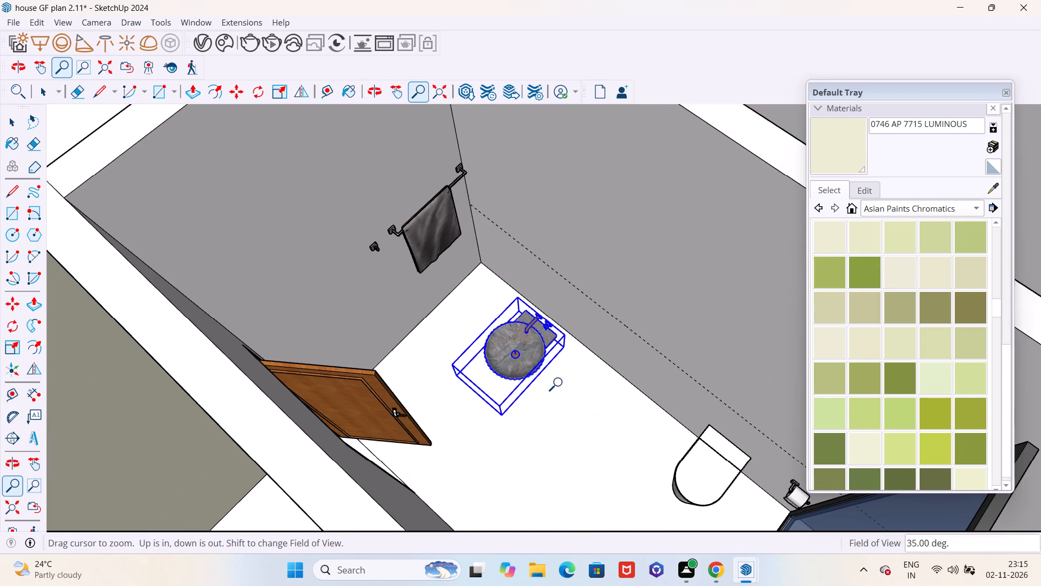
key("m")
scroll(563, 370, "up", 6)
scroll(542, 290, "up", 4)
left_click(555, 317)
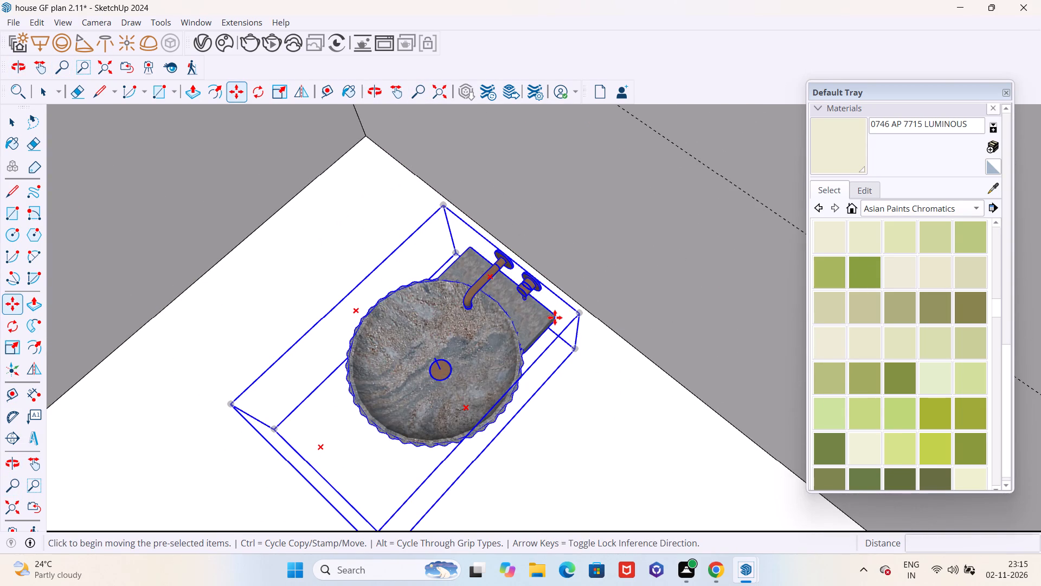
scroll(554, 319, "down", 11)
middle_click_drag(528, 320, 391, 233)
scroll(591, 281, "up", 9)
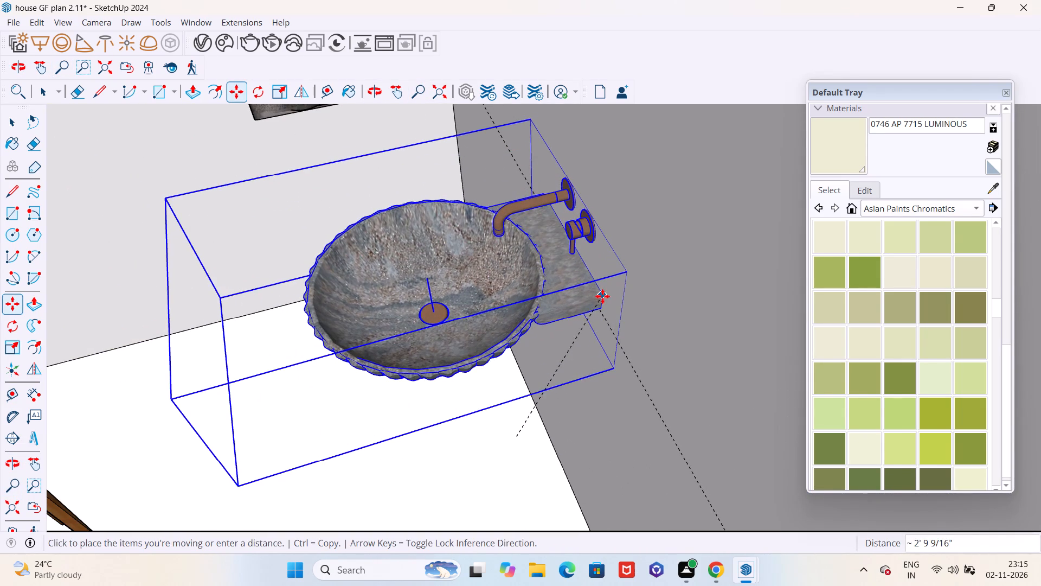
left_click(602, 296)
middle_click_drag(612, 338, 625, 311)
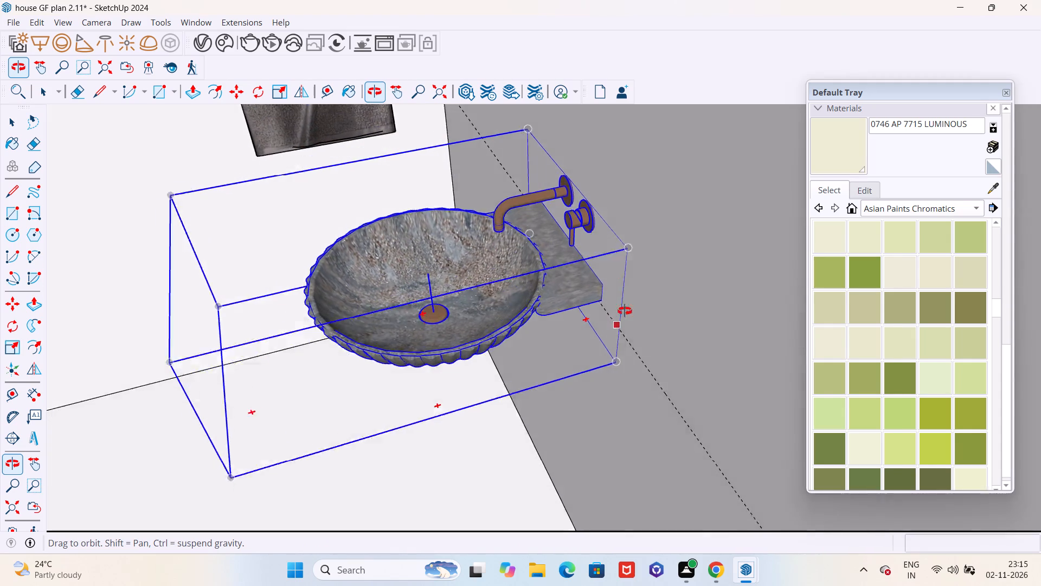
middle_click_drag(625, 311, 632, 325)
key("space")
key("Escape")
Deselect the washbasin and examine the whole ground-floor plan with the second bathroom's fixtures in place.
scroll(629, 319, "down", 6)
key("space")
scroll(603, 327, "down", 6)
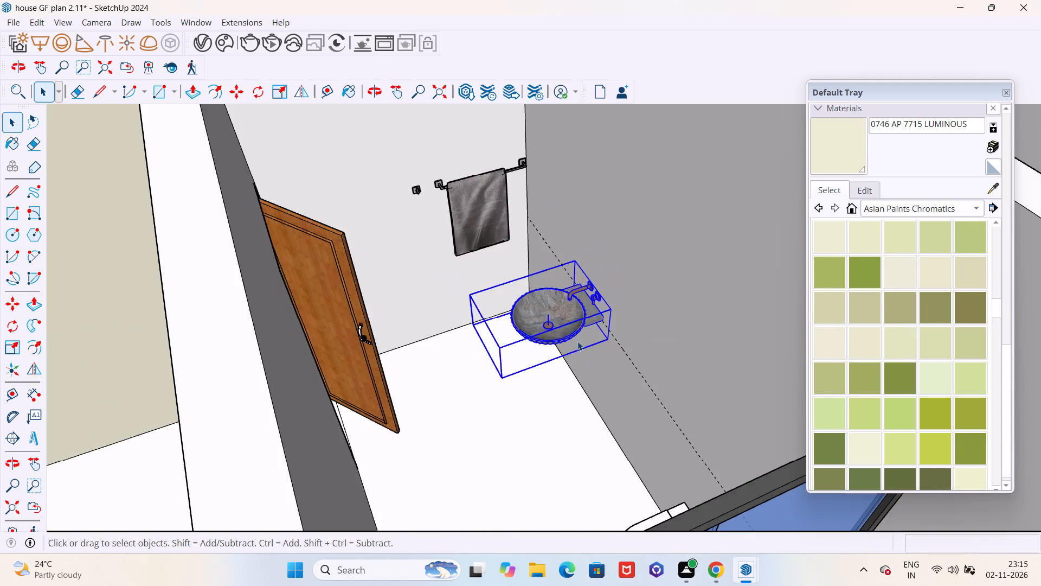
scroll(577, 341, "down", 12)
left_click(69, 363)
scroll(230, 379, "down", 5)
middle_click_drag(209, 380, 252, 429)
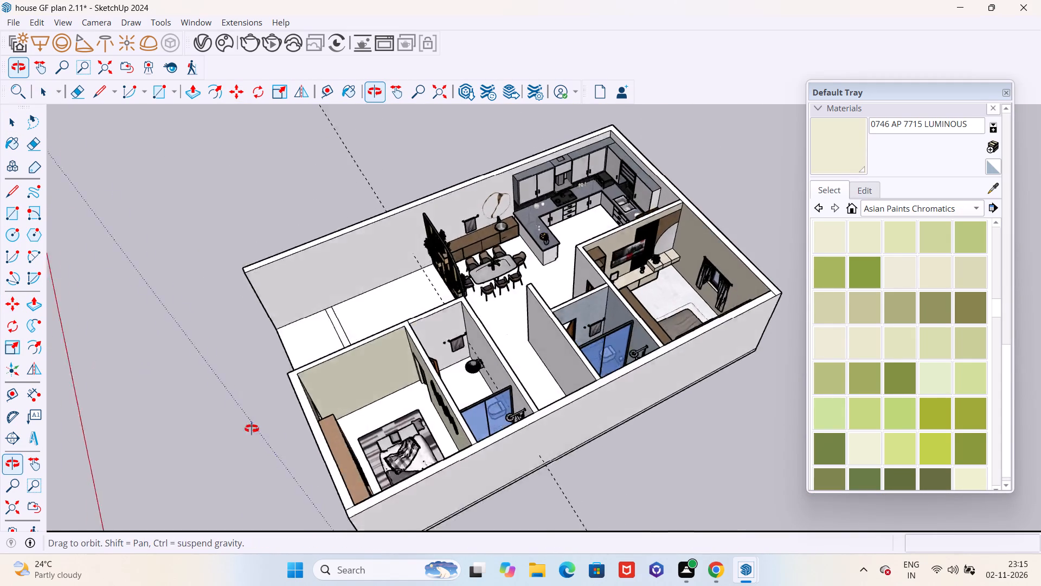
middle_click_drag(252, 429, 414, 460)
scroll(413, 417, "up", 5)
scroll(407, 427, "down", 1)
middle_click_drag(382, 415, 230, 318)
scroll(303, 318, "down", 5)
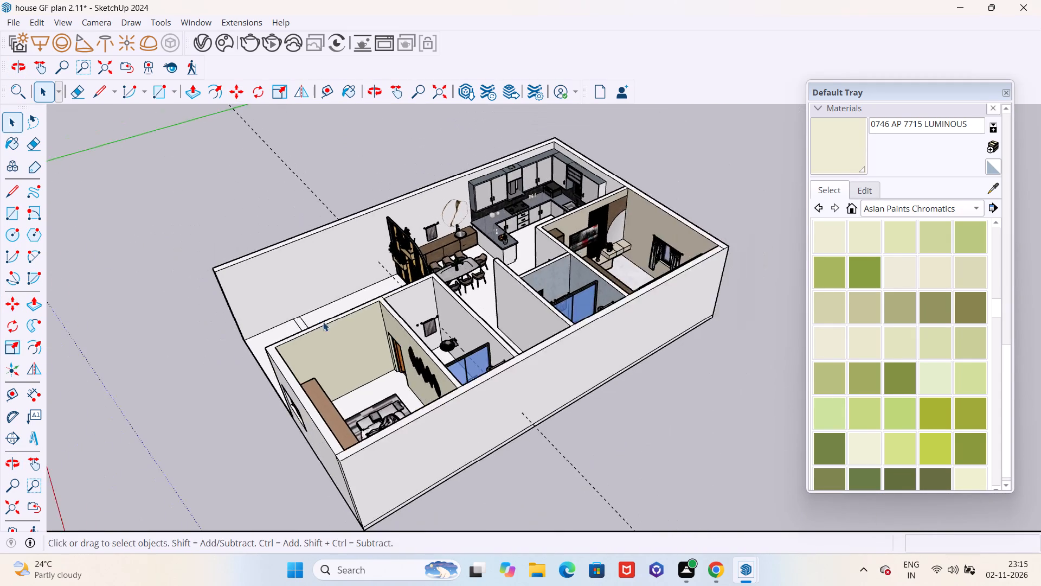
Sample the Tiles K04 100cm material from the first bathroom and paint it on the second bathroom's hall-side long wall and shower-end wall.
middle_click_drag(294, 317, 448, 363)
scroll(402, 404, "up", 6)
scroll(409, 402, "down", 4)
middle_click_drag(408, 405, 146, 328)
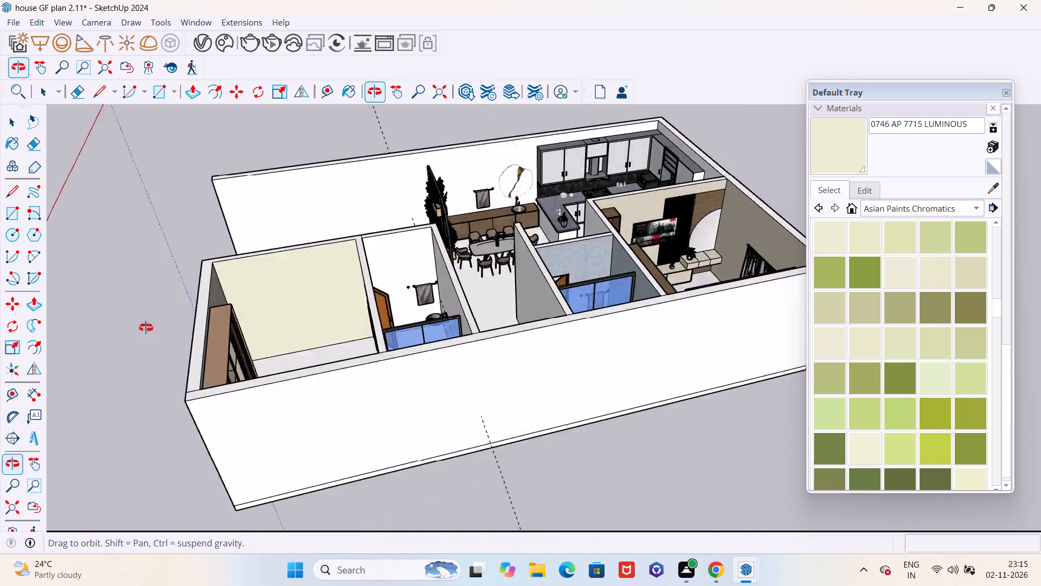
middle_click_drag(146, 328, 536, 412)
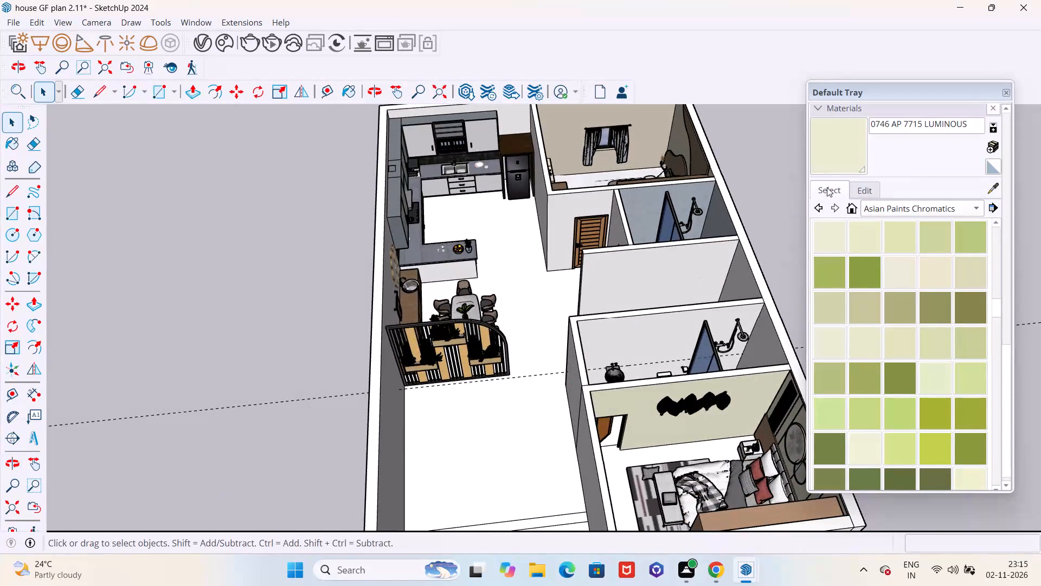
scroll(283, 477, "down", 3)
scroll(593, 298, "up", 5)
scroll(327, 375, "down", 5)
middle_click_drag(316, 386, 495, 361)
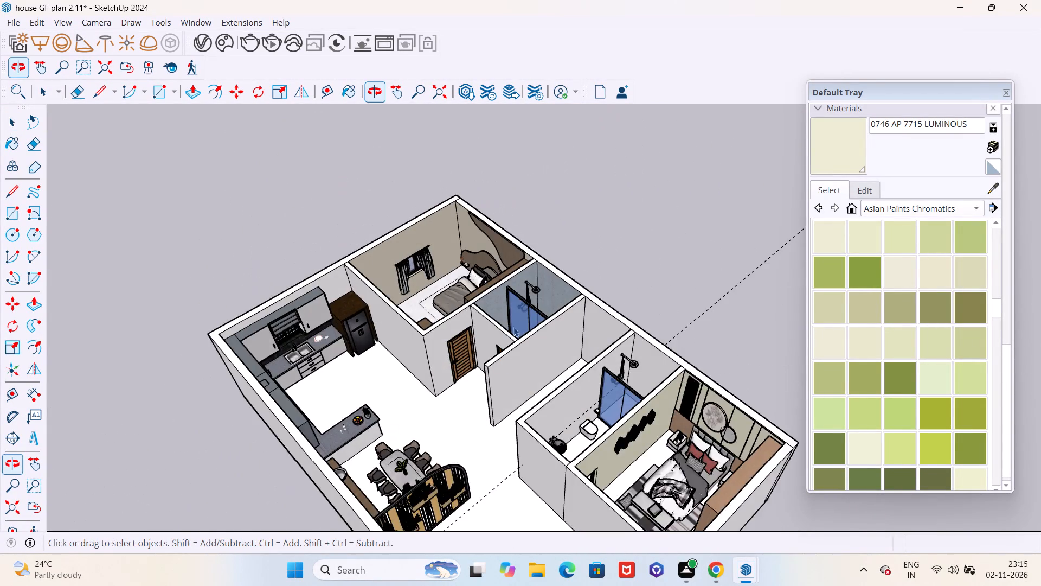
scroll(513, 305, "up", 3)
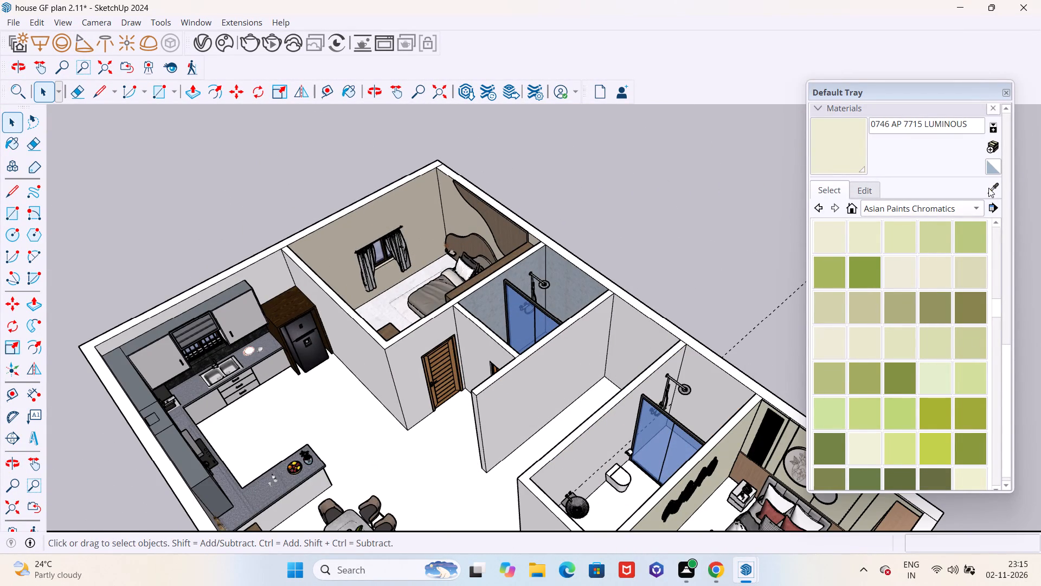
left_click(995, 187)
scroll(627, 330, "up", 5)
scroll(417, 305, "up", 4)
left_click(380, 298)
scroll(381, 289, "down", 5)
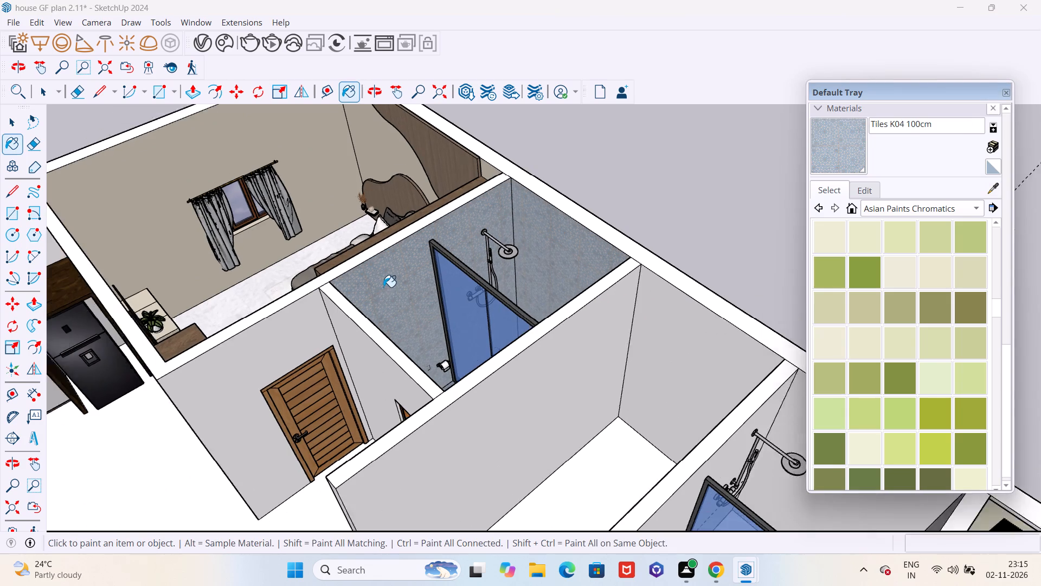
scroll(384, 286, "down", 9)
scroll(503, 404, "up", 6)
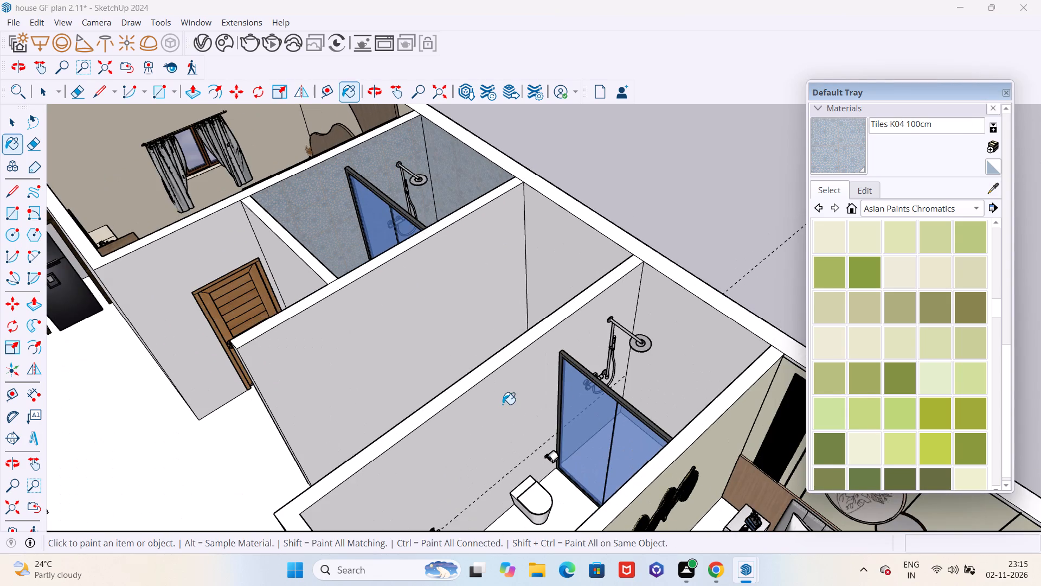
left_click(503, 404)
left_click(695, 363)
Paint the second bathroom's bedroom-side long wall and its towel-rail end wall with Tiles K04 100cm.
scroll(690, 334, "down", 5)
middle_click_drag(622, 371, 901, 370)
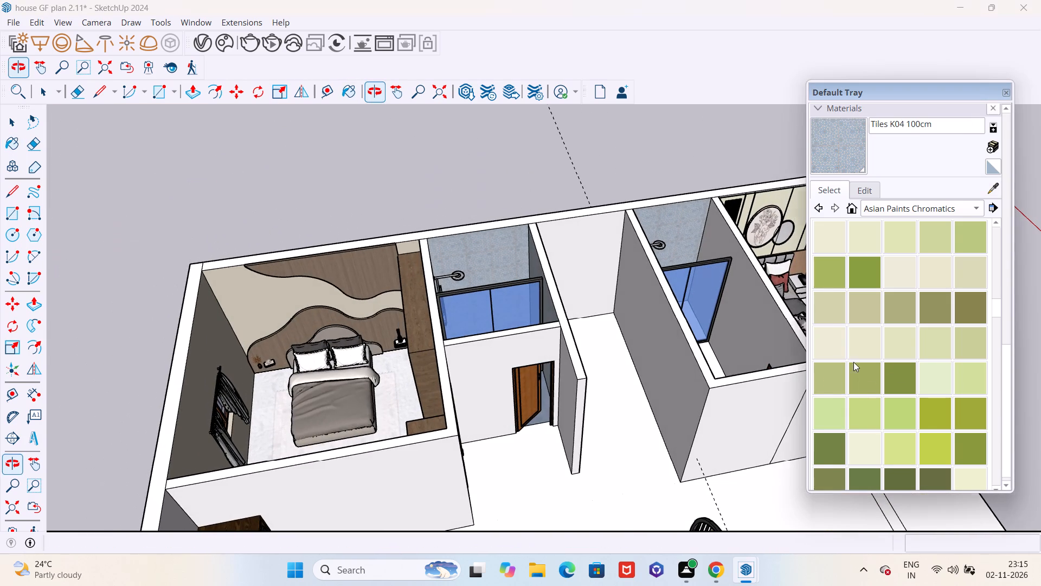
scroll(828, 328, "up", 5)
left_click(749, 316)
scroll(646, 354, "down", 5)
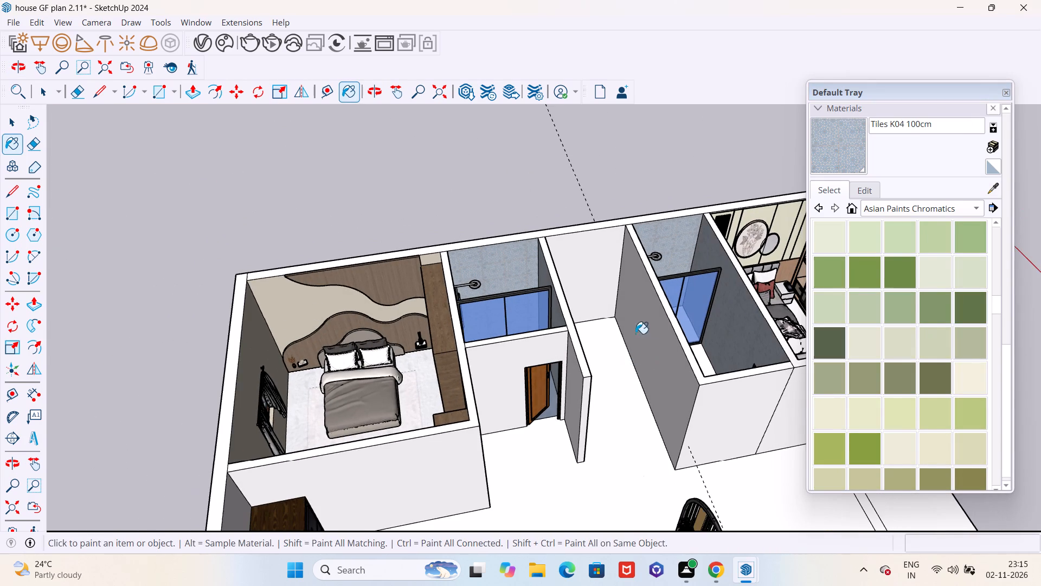
middle_click_drag(633, 335, 929, 353)
scroll(637, 152, "up", 4)
scroll(529, 254, "up", 1)
middle_click_drag(530, 256, 784, 249)
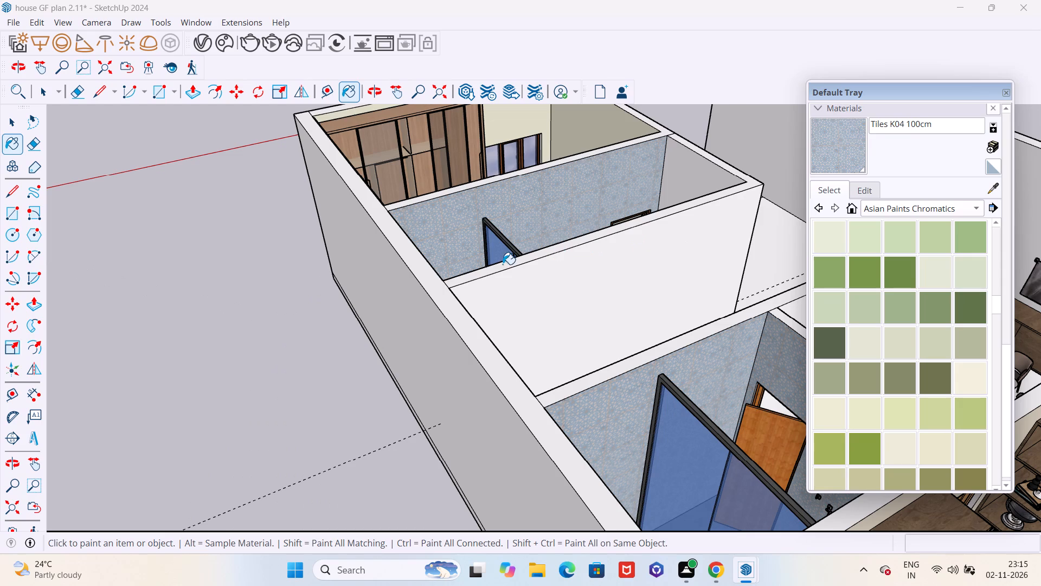
left_click(677, 177)
Sample Tiles Grey 04 100cm from the first bathroom's floor and paint it on the second bathroom's floor.
middle_click_drag(624, 193, 798, 239)
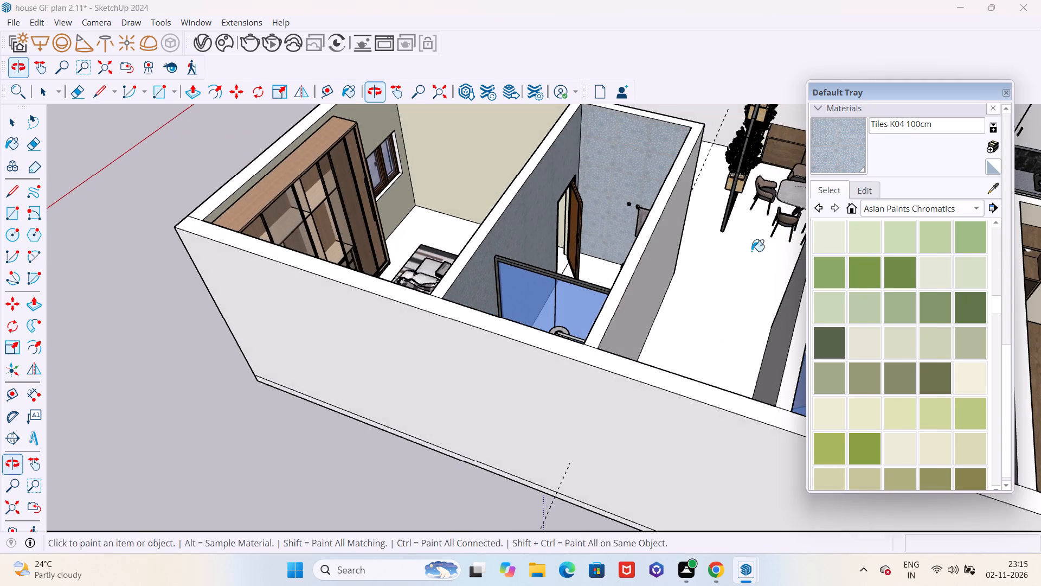
middle_click_drag(574, 231, 585, 337)
scroll(437, 288, "down", 15)
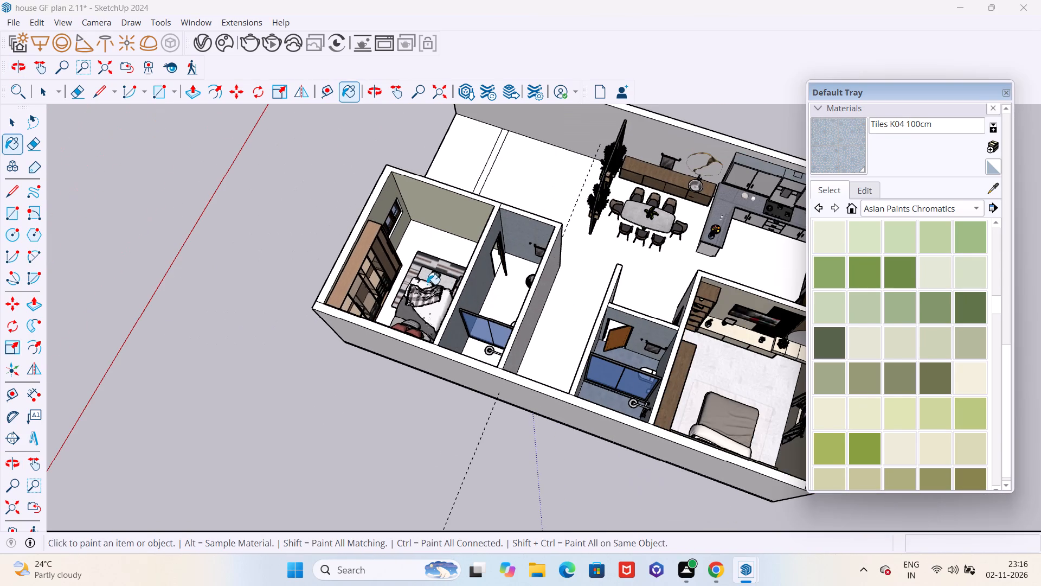
left_click(994, 187)
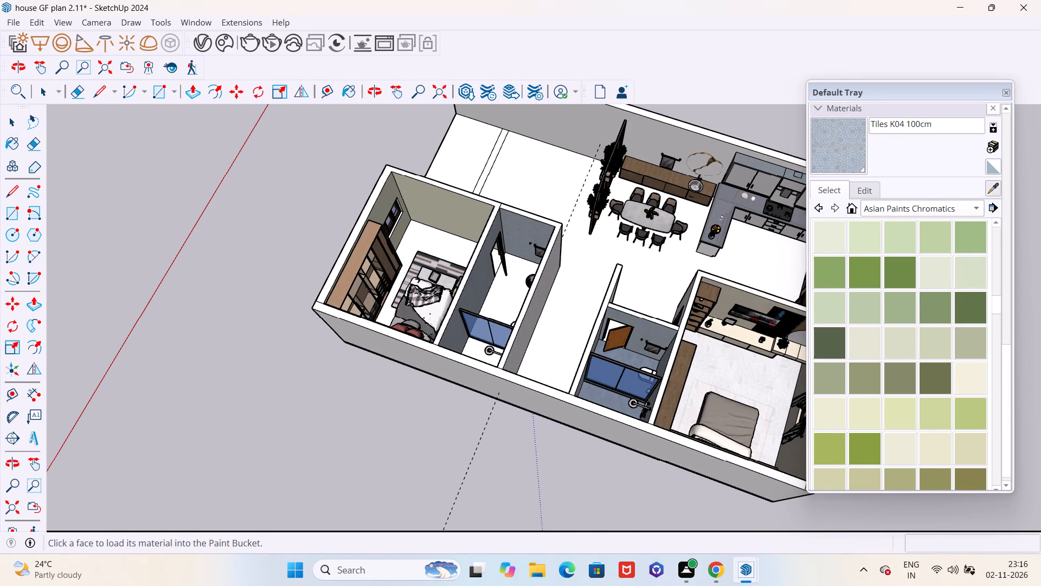
scroll(703, 326, "up", 5)
scroll(550, 396, "up", 5)
left_click(598, 373)
scroll(674, 383, "down", 6)
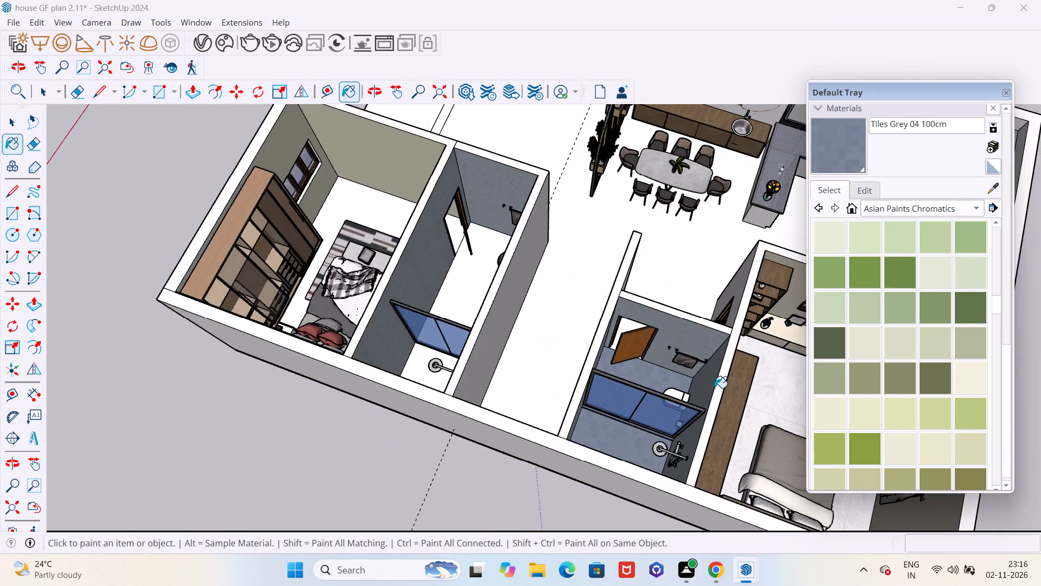
scroll(701, 384, "down", 3)
scroll(562, 330, "up", 10)
left_click(489, 314)
scroll(491, 323, "down", 9)
middle_click_drag(587, 360, 679, 332)
key("space")
scroll(545, 378, "down", 4)
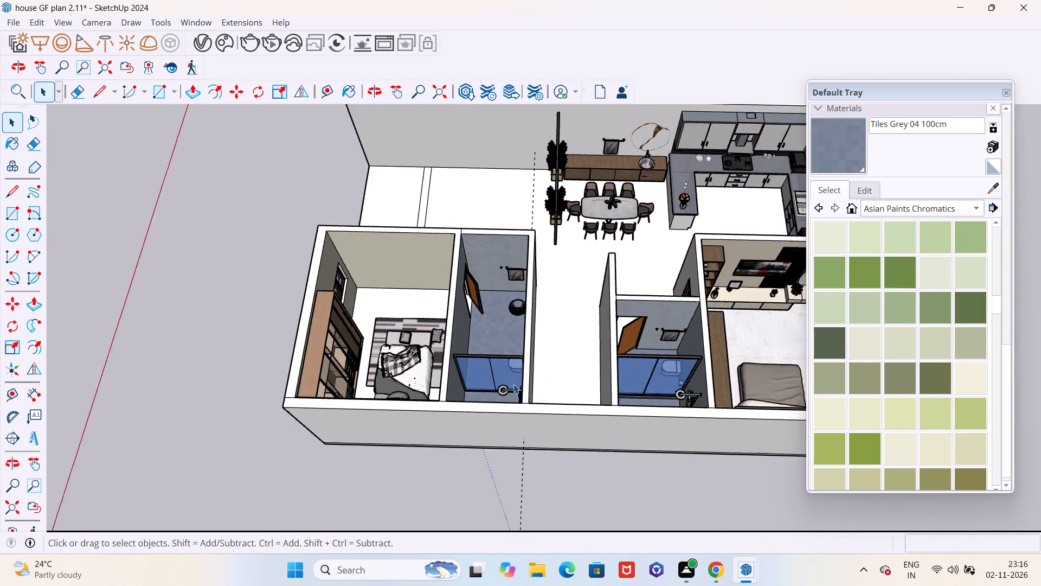
Sample Tiles Marble White 03 180cm from the furnished far bedroom's floor and paint it on the corner bedroom's floor.
left_click(991, 189)
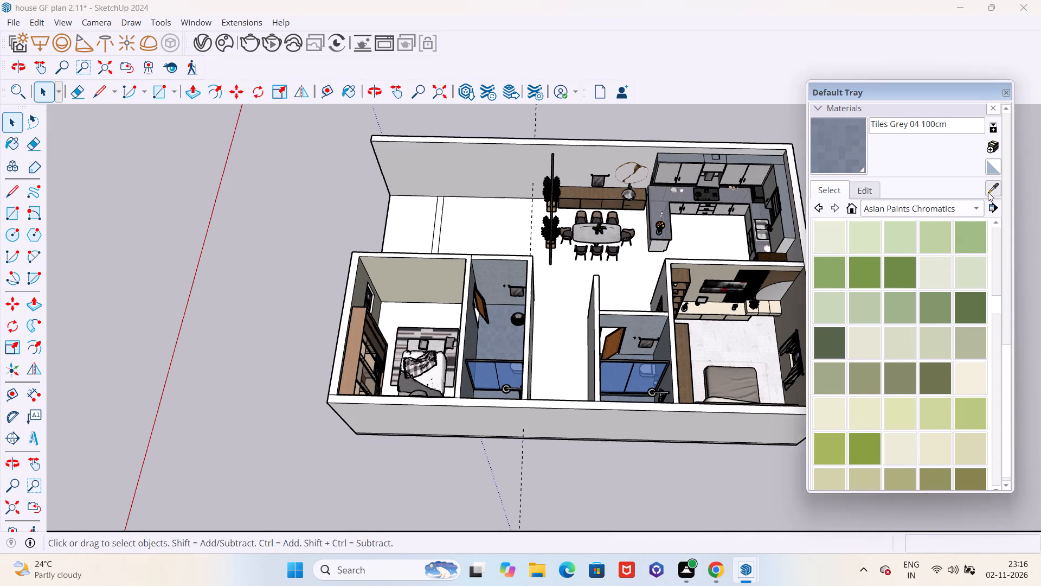
scroll(786, 308, "up", 4)
left_click(715, 345)
scroll(770, 349, "down", 5)
scroll(507, 330, "up", 4)
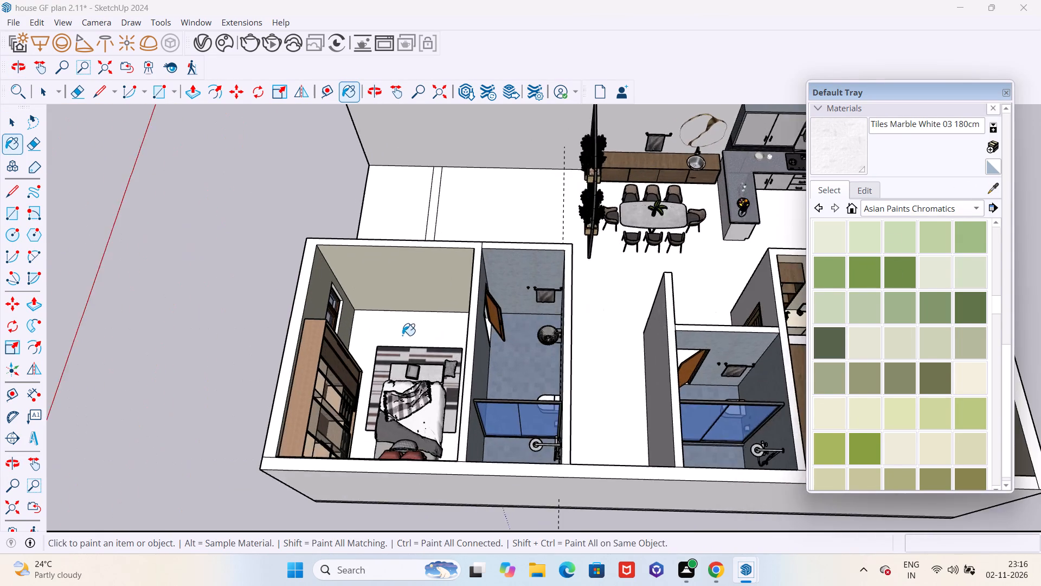
scroll(402, 335, "up", 2)
scroll(395, 336, "down", 2)
scroll(395, 336, "up", 2)
left_click(396, 330)
scroll(420, 346, "down", 4)
middle_click_drag(414, 352, 632, 263)
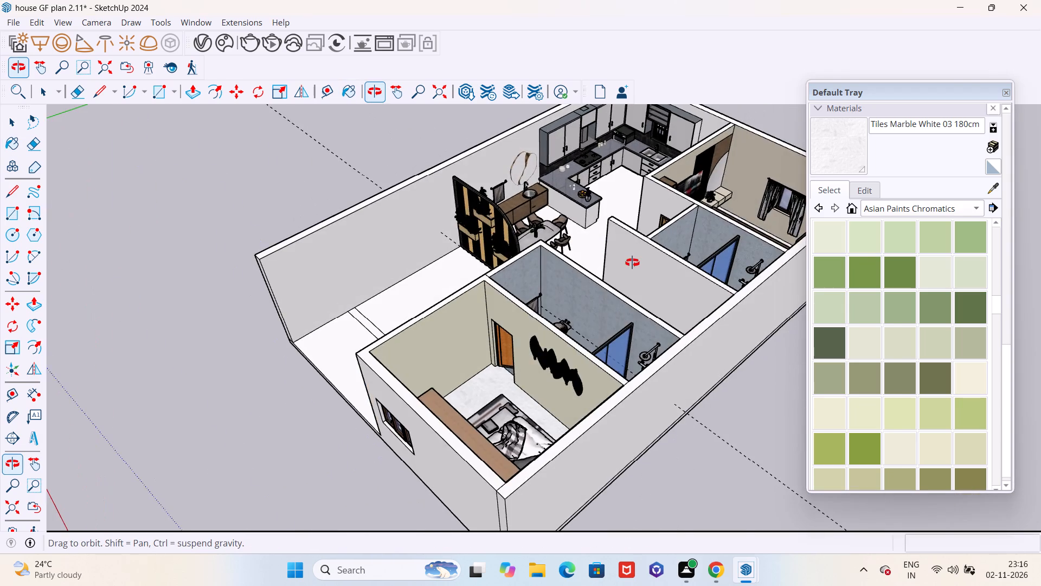
middle_click_drag(632, 263, 601, 381)
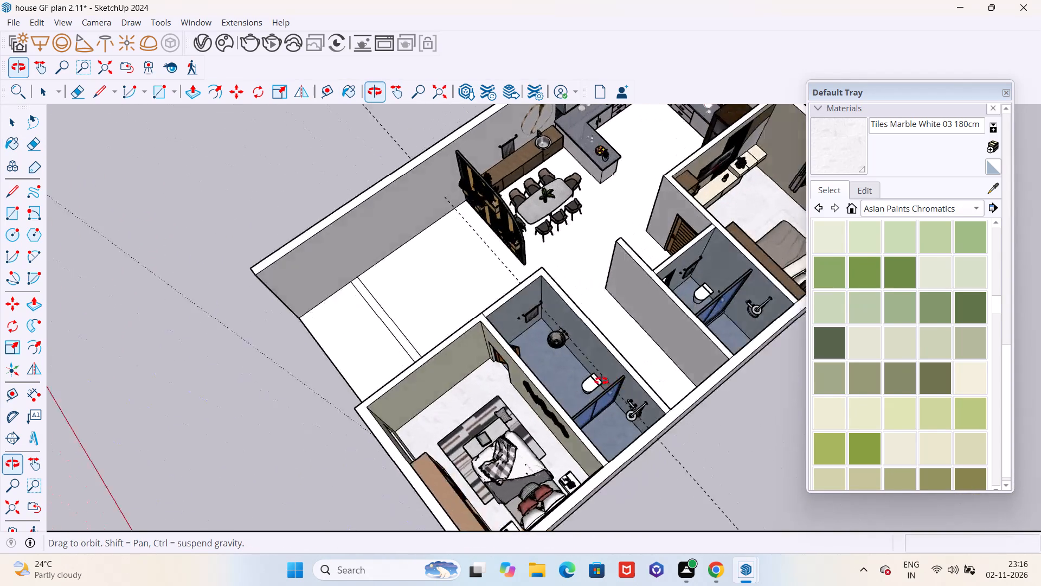
middle_click_drag(601, 381, 475, 377)
key("space")
Erase the leftover dashed guide line that crosses the living area and second bathroom.
scroll(498, 404, "down", 8)
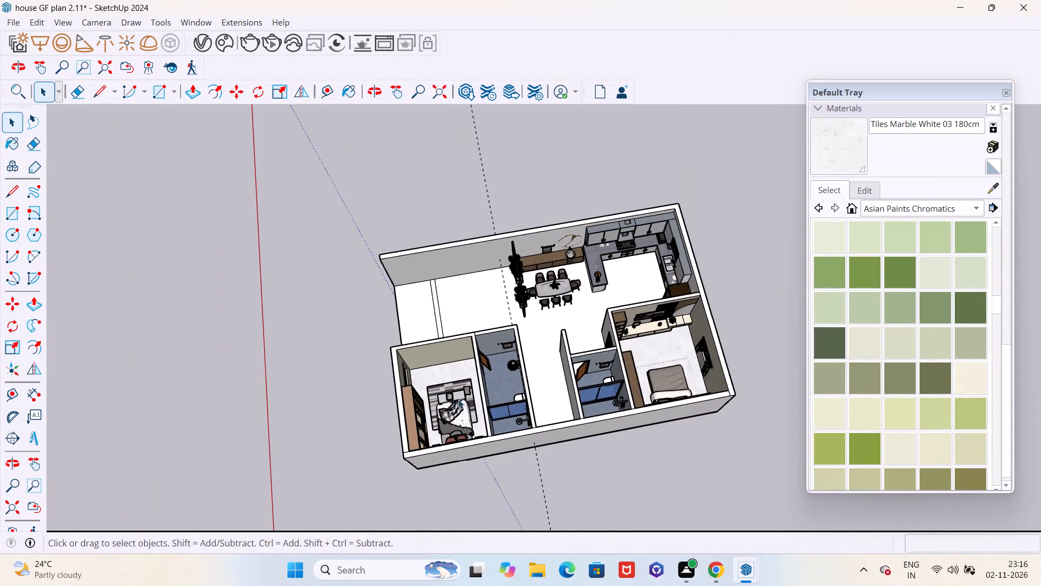
middle_click_drag(461, 386, 712, 322)
scroll(534, 419, "down", 3)
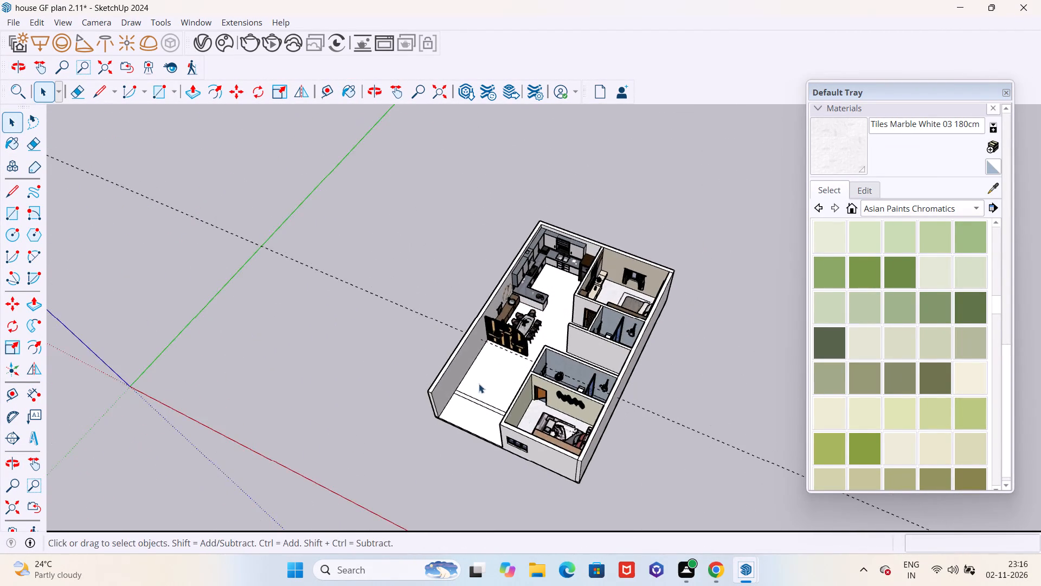
middle_click_drag(483, 384, 621, 377)
key("e")
left_click_drag(452, 356, 442, 388)
scroll(606, 373, "up", 5)
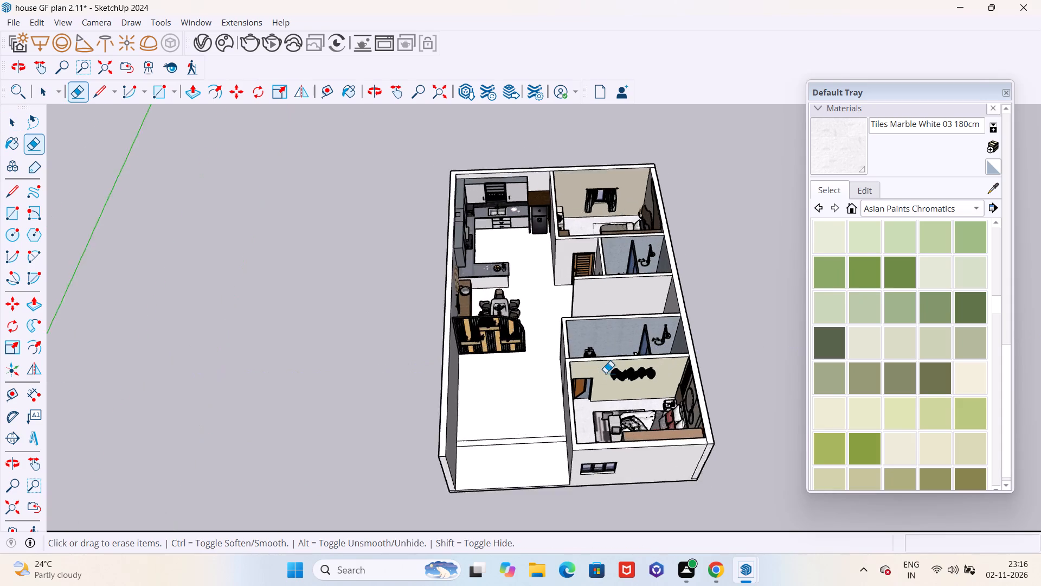
scroll(520, 380, "up", 3)
scroll(488, 397, "down", 3)
middle_click_drag(496, 403, 661, 352)
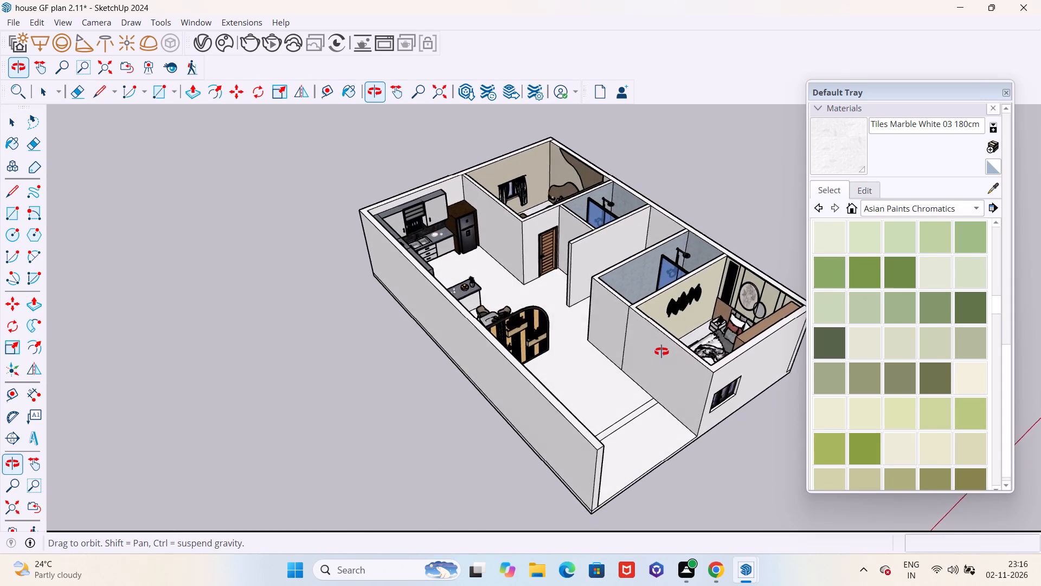
middle_click_drag(661, 352, 444, 377)
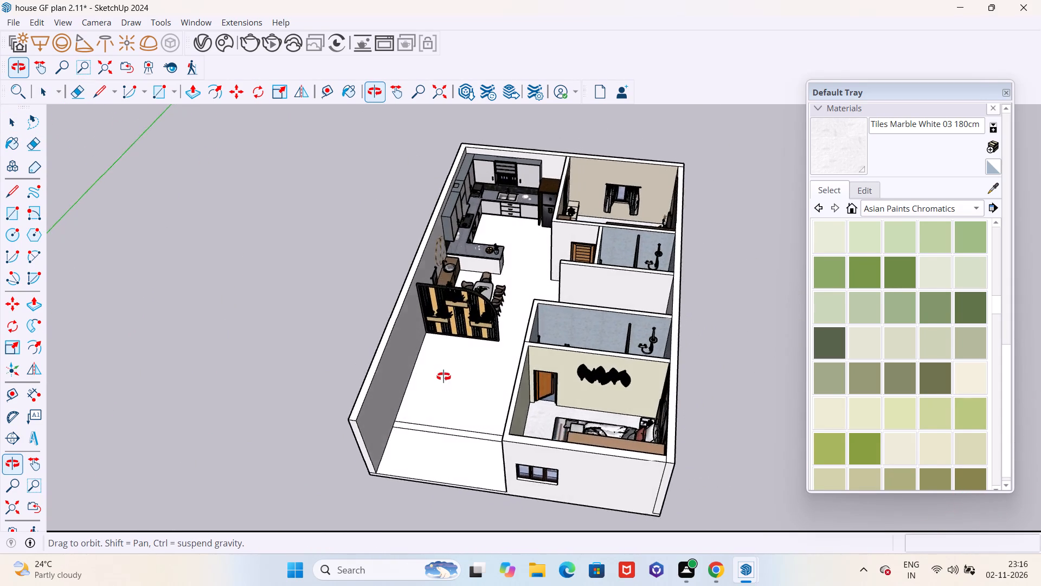
middle_click_drag(444, 377, 649, 384)
scroll(650, 385, "up", 7)
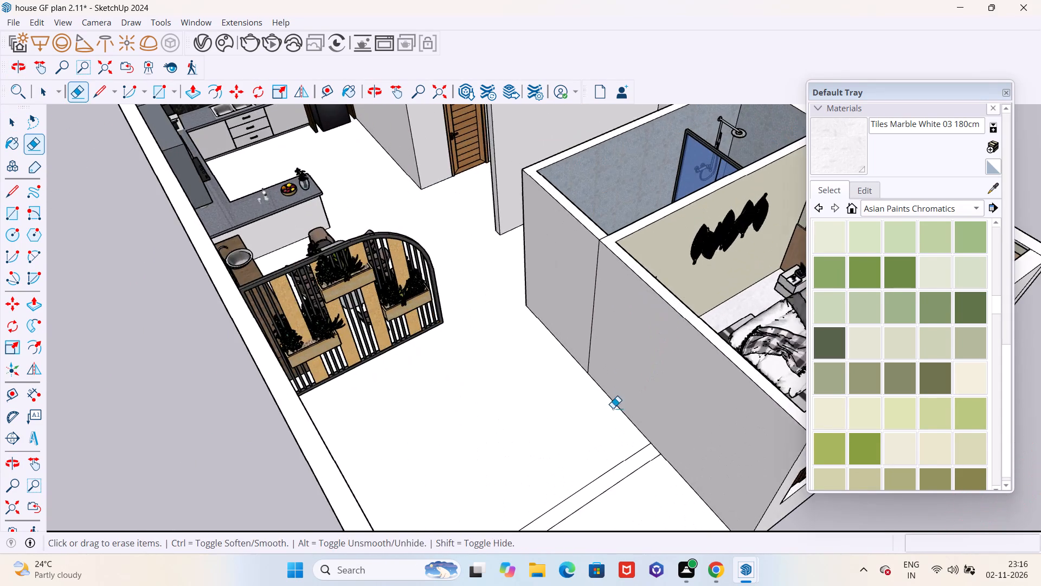
scroll(613, 408, "up", 1)
middle_click_drag(619, 409, 684, 394)
key("space")
Lay out doorway guides on the corner bedroom's living-side wall: vertical ones 1' from the bathroom-bedroom edge and 3' further, and one 7' above the floor.
scroll(574, 379, "down", 3)
middle_click_drag(583, 388, 685, 368)
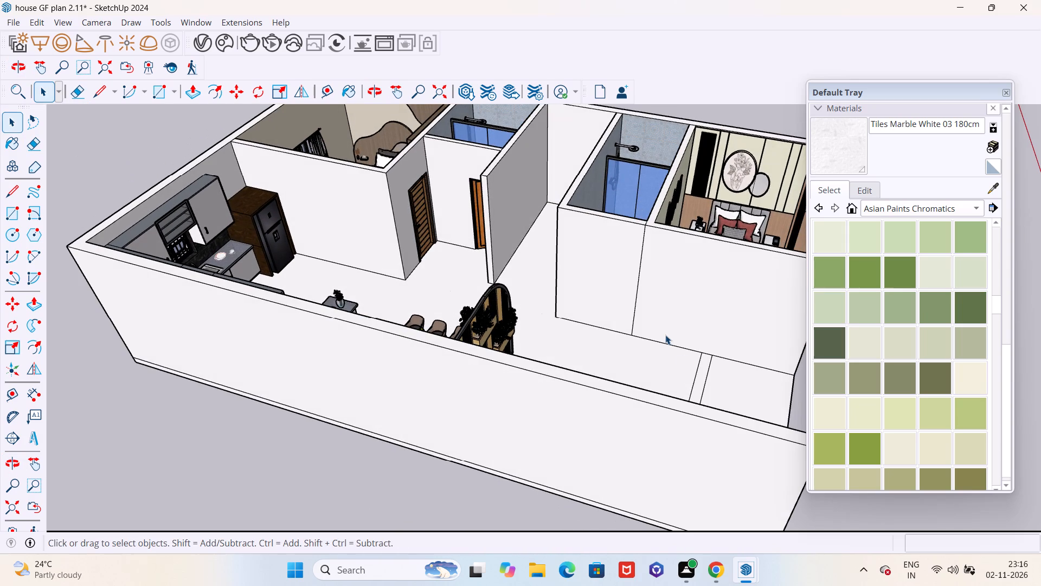
key("t")
left_click(637, 294)
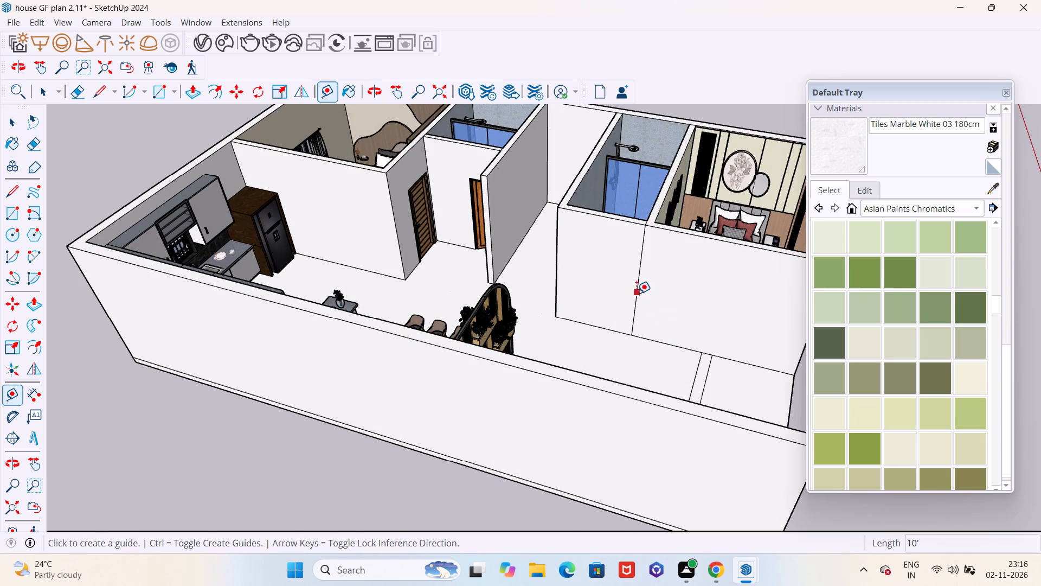
type("1'")
key("Return")
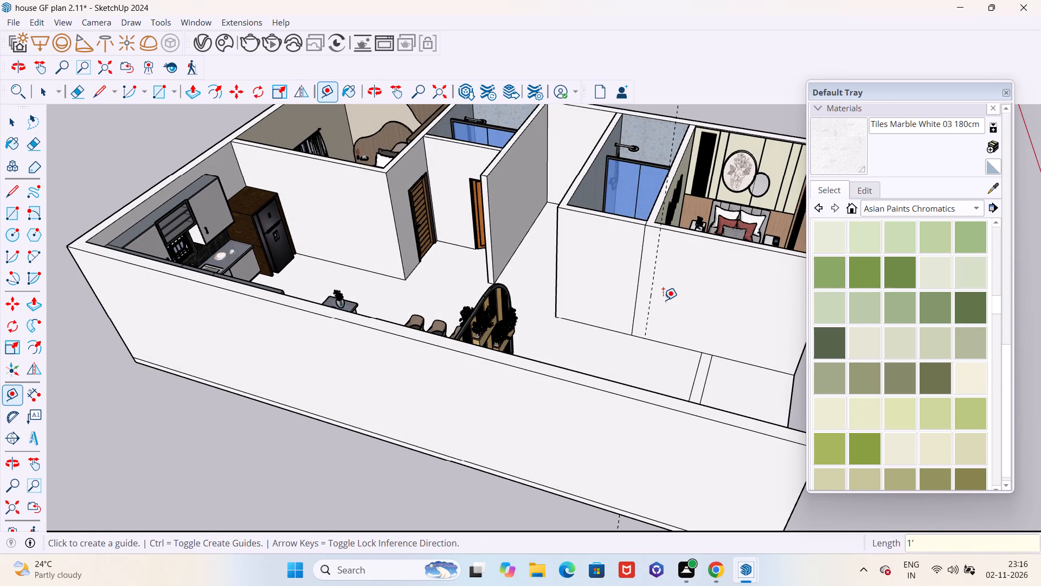
left_click(653, 295)
type("3'")
key("Return")
left_click(667, 345)
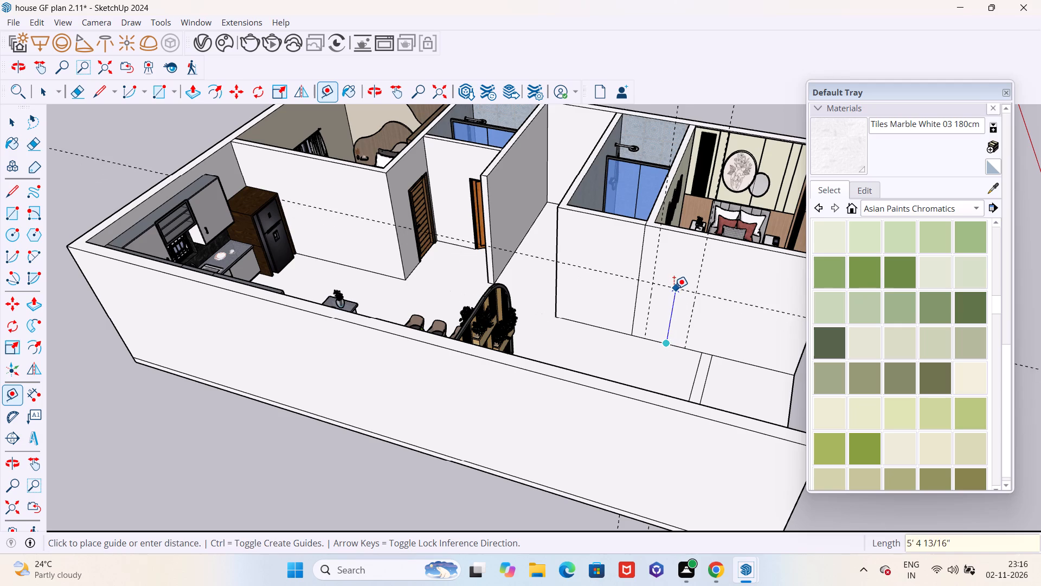
type("7'")
key("Return")
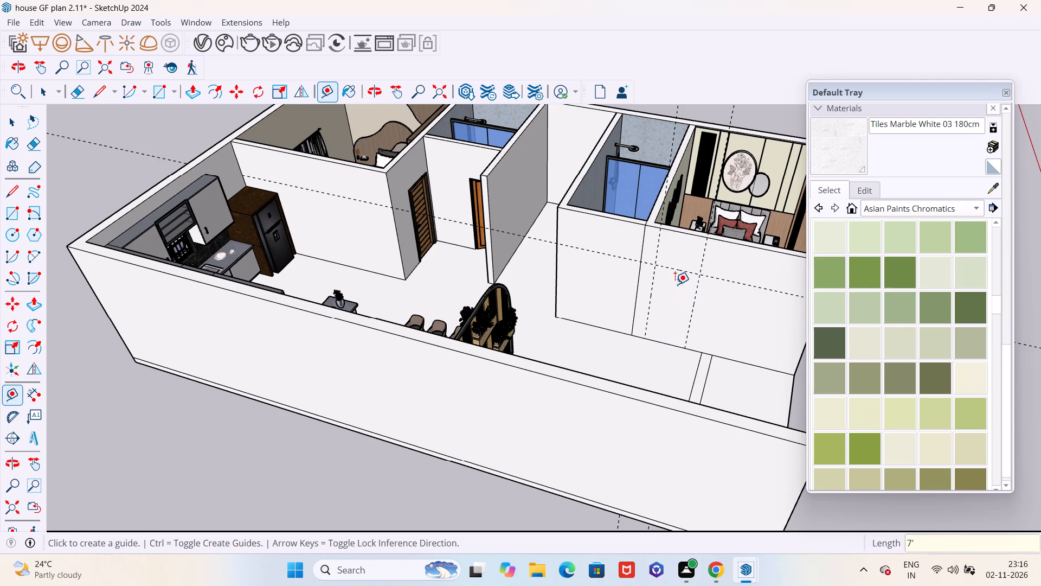
Draw a 3' by 7' door rectangle between the guides on the corner bedroom's living-side wall, down to the floor.
key("r")
scroll(658, 279, "up", 4)
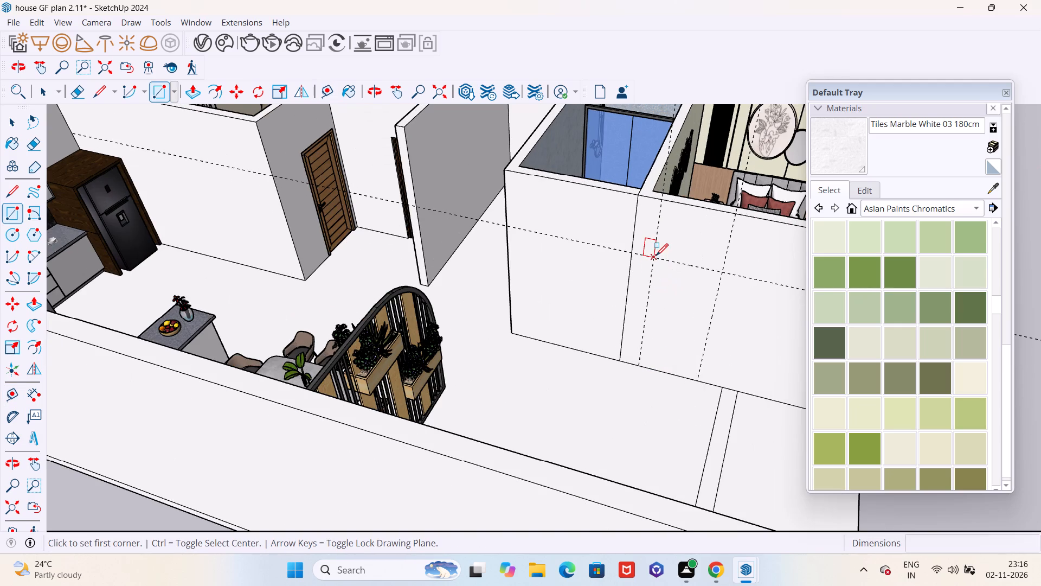
left_click(654, 257)
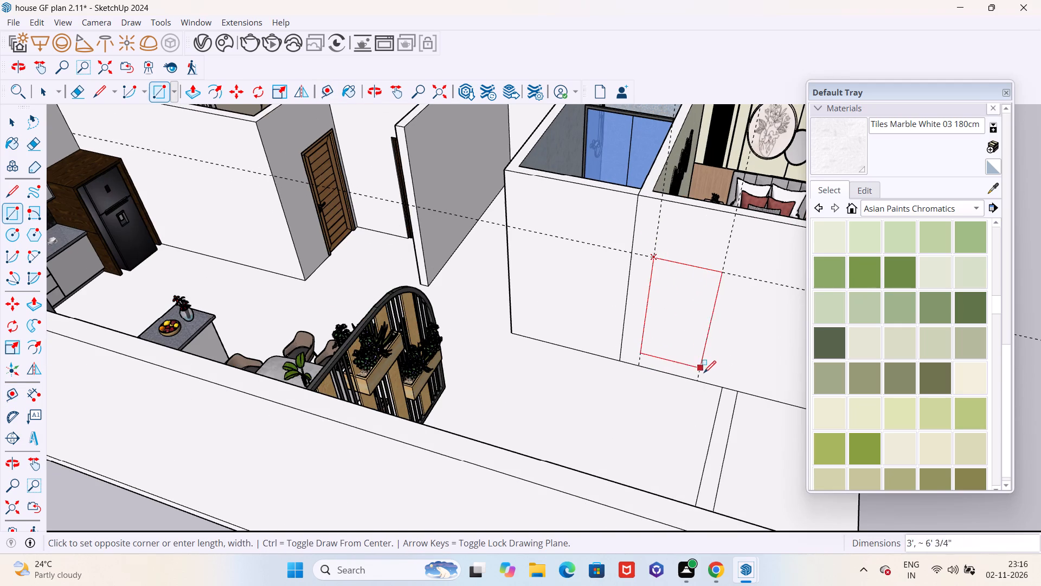
left_click(699, 381)
key("space")
Push the door rectangle 6" through the wall to cut the corner bedroom's doorway.
scroll(685, 420, "down", 4)
middle_click_drag(690, 416, 676, 421)
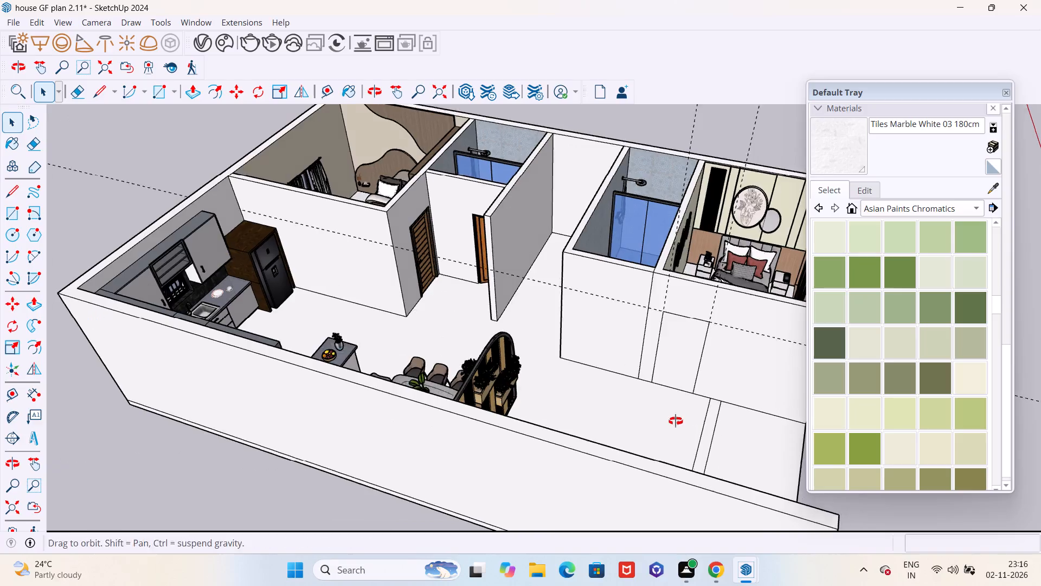
middle_click_drag(676, 421, 402, 456)
key("p")
scroll(541, 396, "up", 9)
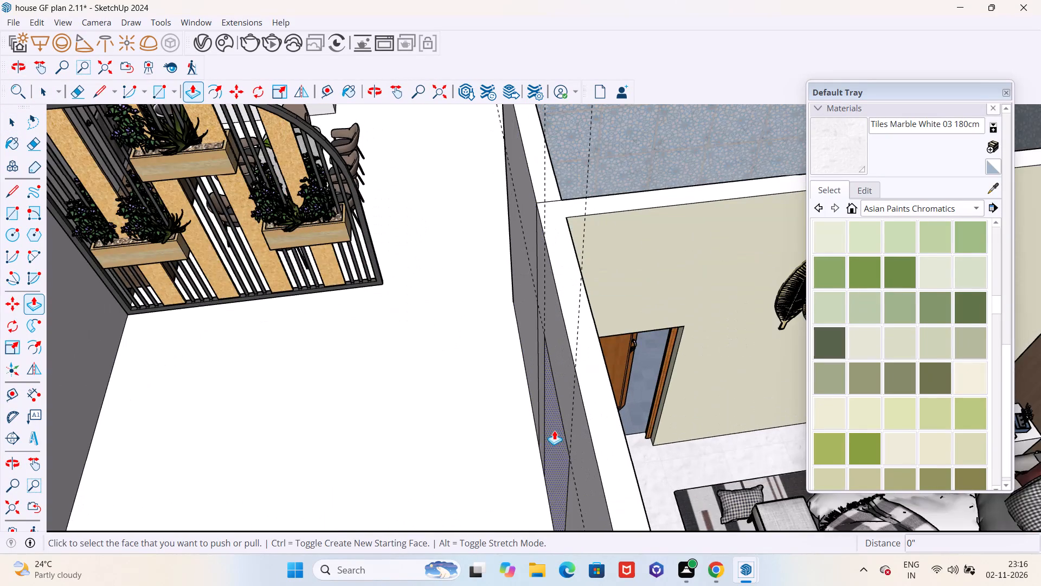
left_click(554, 430)
left_click(622, 434)
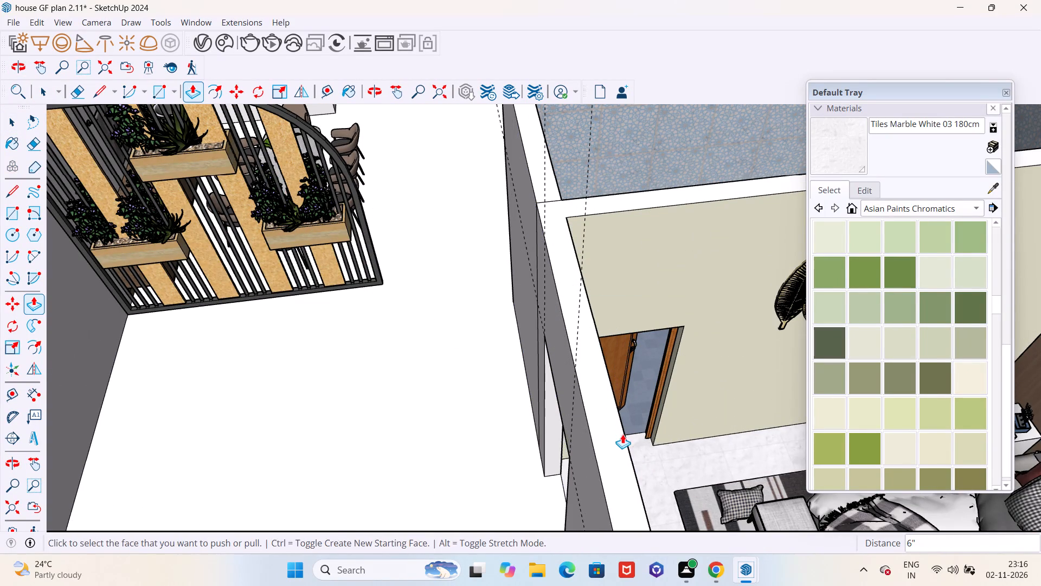
middle_click_drag(537, 448, 622, 448)
key("space")
scroll(623, 448, "down", 5)
middle_click_drag(557, 434, 609, 434)
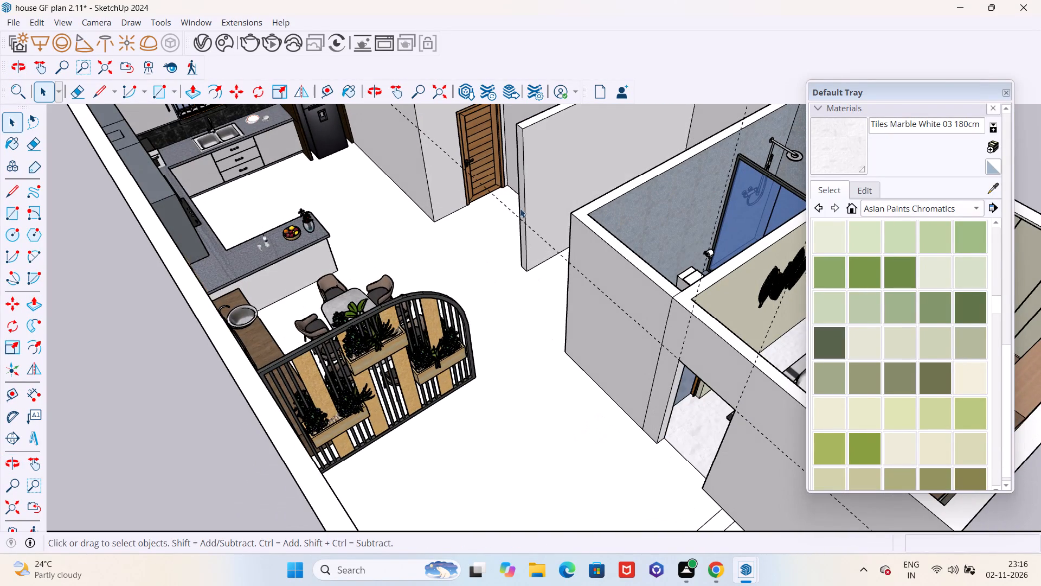
Copy the slatted wooden bedroom door near the kitchen out into the open living area.
left_click(484, 163)
scroll(498, 216, "up", 14)
key("m")
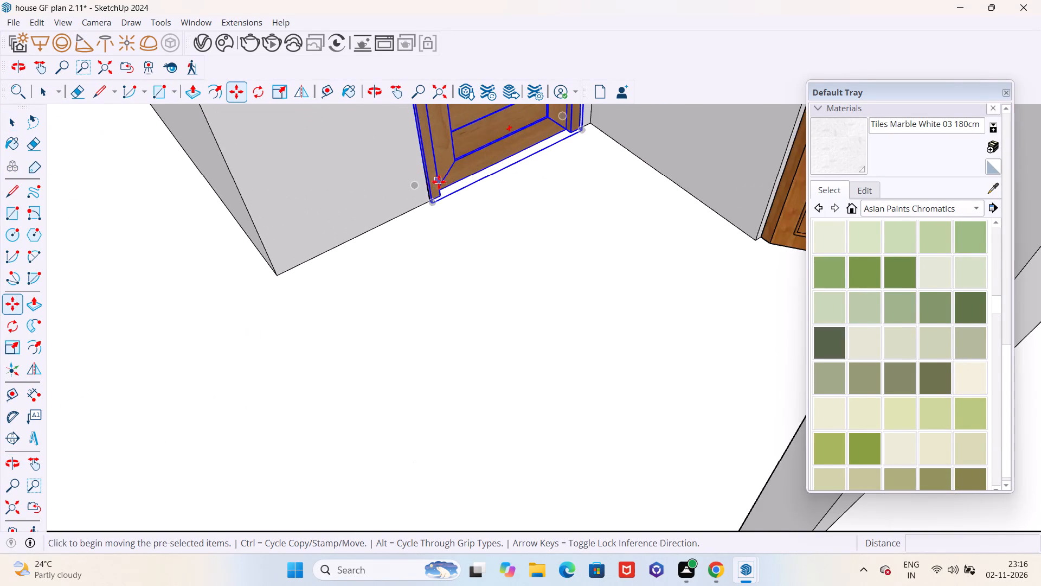
scroll(439, 181, "up", 12)
left_click(421, 214)
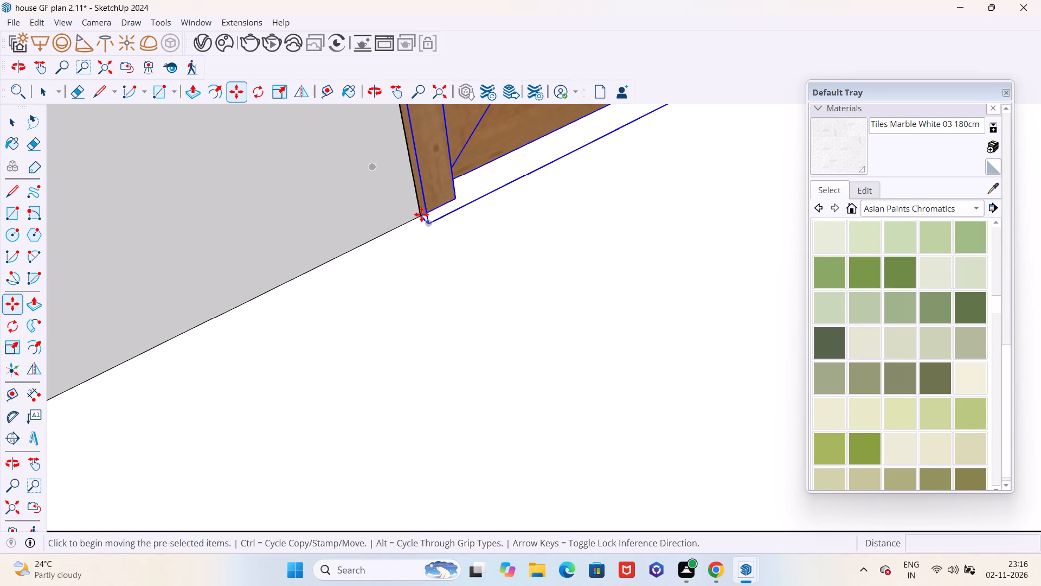
scroll(421, 214, "down", 20)
scroll(421, 214, "down", 8)
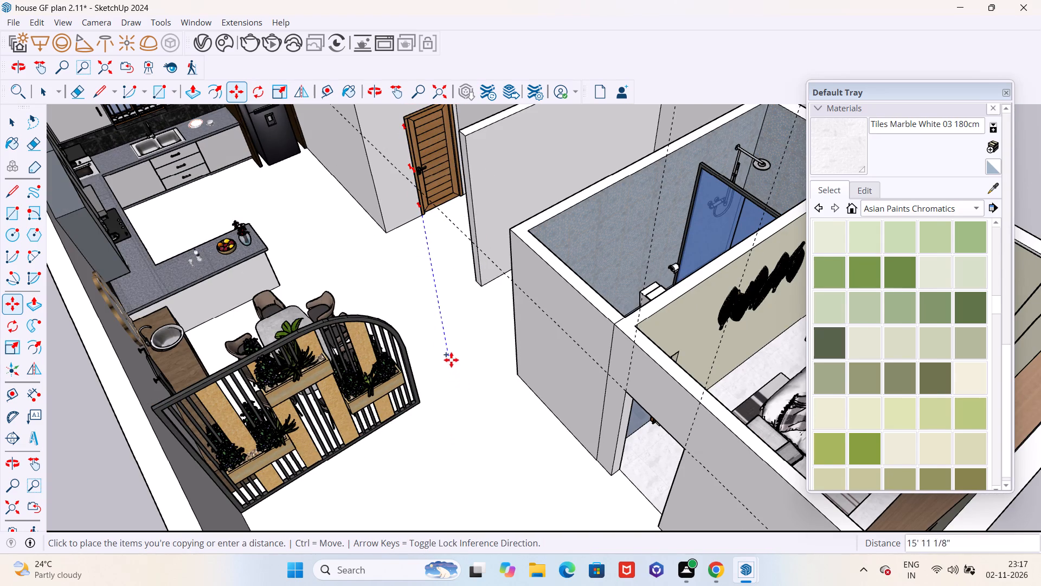
left_click(408, 310)
Rotate the copied door 90 degrees on the floor plane so it parallels the corner bedroom's living-side wall.
scroll(477, 349, "down", 3)
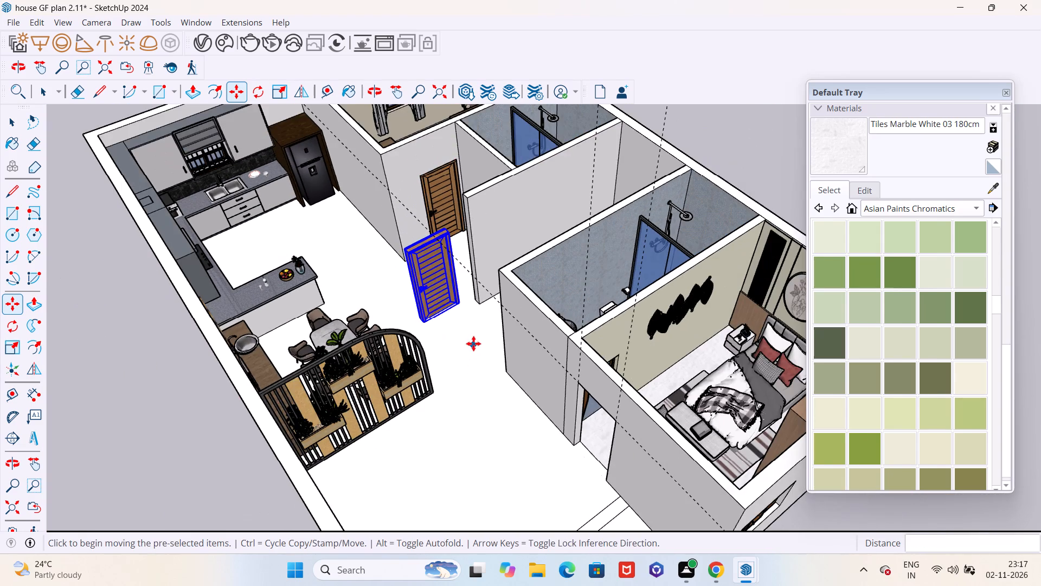
middle_click_drag(470, 341, 412, 445)
scroll(441, 374, "up", 3)
key("q")
left_click(447, 357)
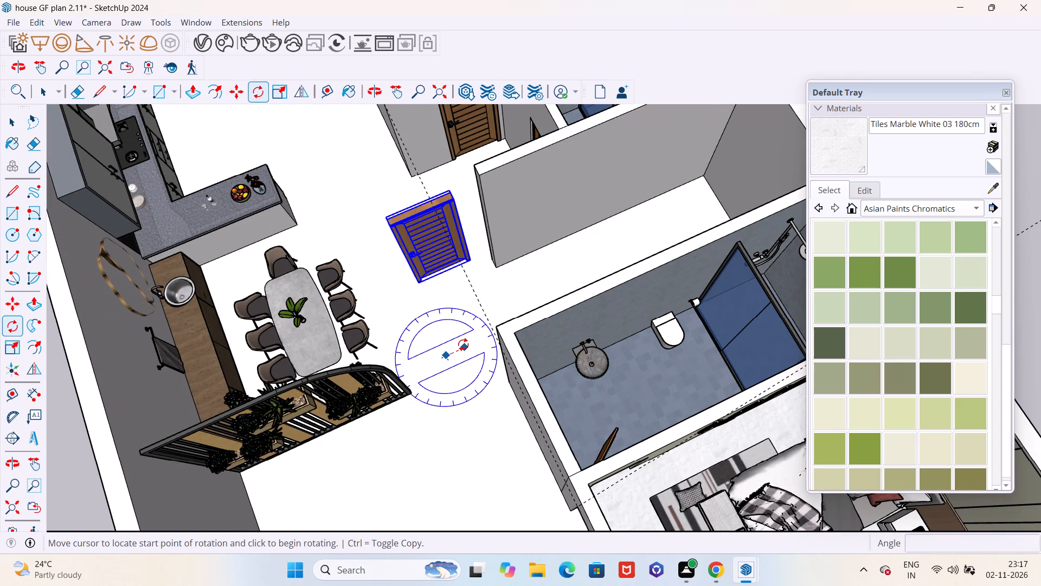
left_click(463, 345)
left_click(455, 370)
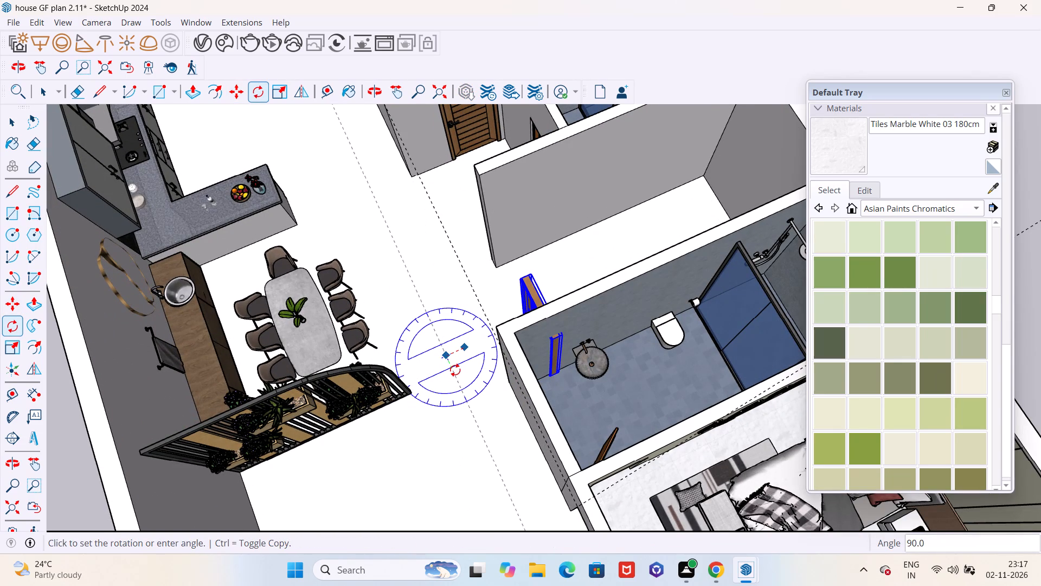
Move the rotated door by its bottom corner into the corner bedroom's doorway, snapping it to the opening's base corner.
scroll(453, 376, "down", 4)
middle_click_drag(433, 406, 687, 385)
scroll(603, 379, "up", 11)
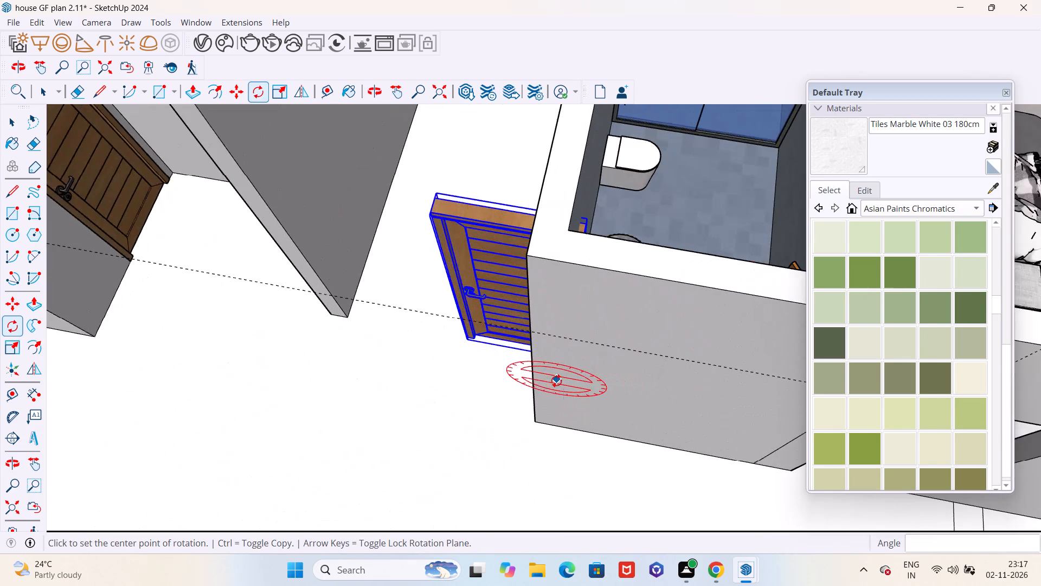
key("m")
scroll(524, 359, "up", 10)
left_click(424, 325)
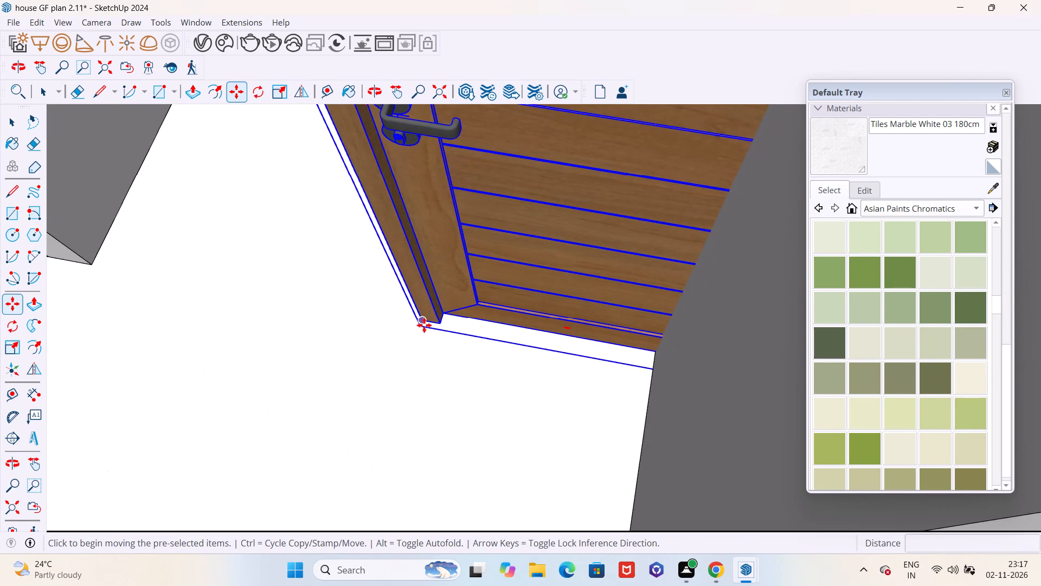
scroll(423, 325, "down", 18)
middle_click_drag(600, 401, 598, 329)
scroll(600, 402, "up", 18)
left_click(610, 399)
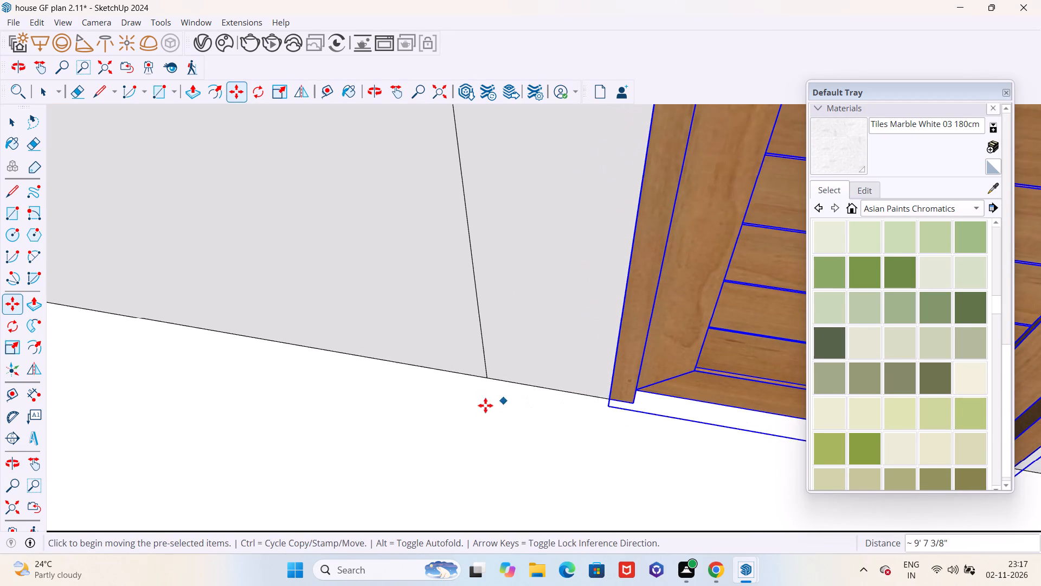
scroll(448, 414, "down", 17)
middle_click_drag(480, 425, 496, 358)
key("space")
scroll(458, 368, "down", 6)
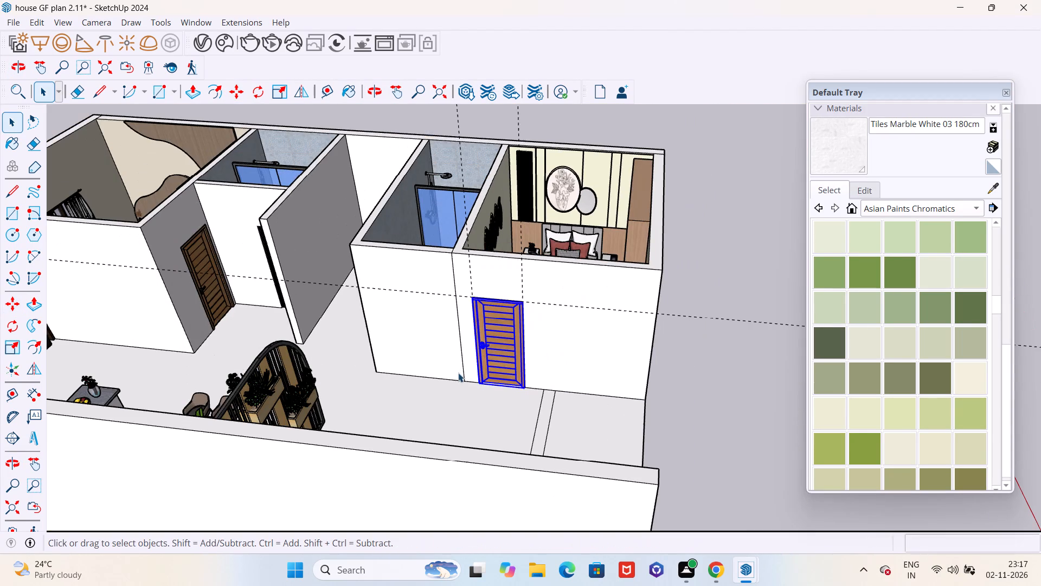
key("space")
Delete all the guide lines in the model and clear the selection.
left_click(37, 23)
left_click(82, 158)
scroll(161, 225, "down", 6)
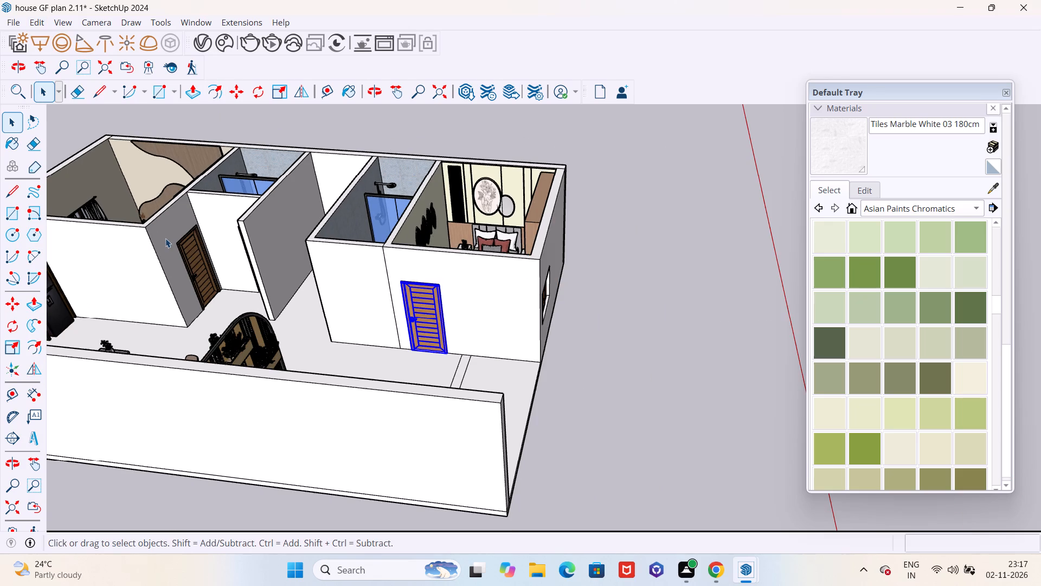
left_click(631, 332)
Examine the plan from several angles, checking the corner bedroom's door, the rooms and the empty living area.
scroll(639, 315, "down", 4)
middle_click_drag(430, 279, 478, 313)
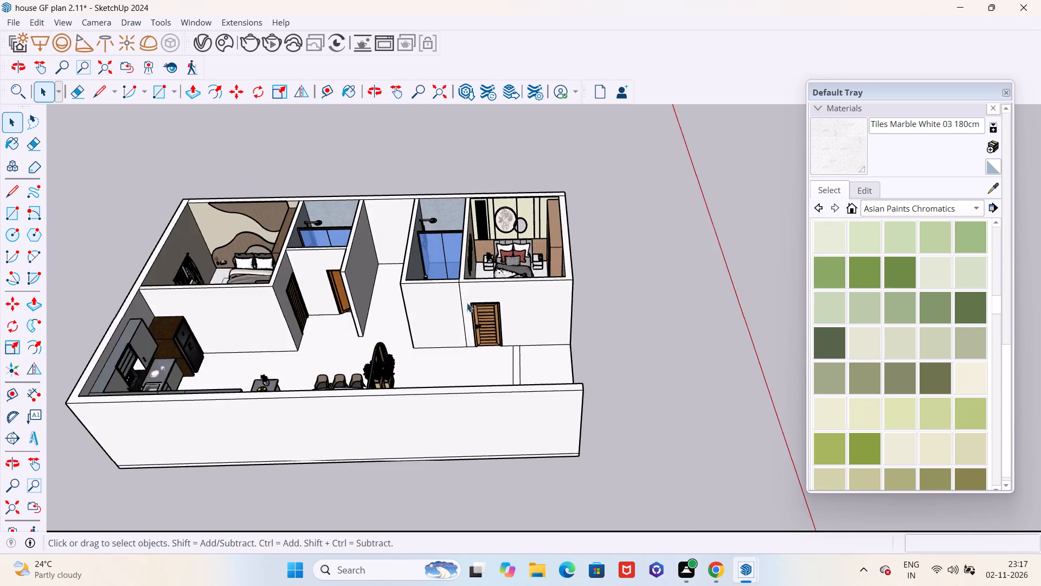
scroll(458, 297, "up", 11)
scroll(477, 305, "down", 5)
middle_click_drag(534, 309, 316, 353)
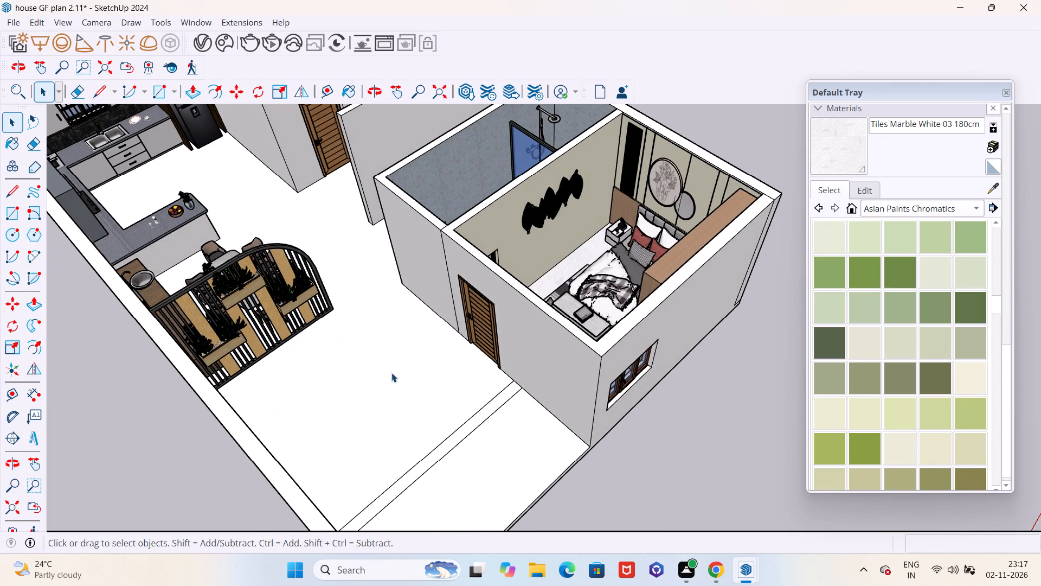
scroll(479, 413, "down", 2)
middle_click_drag(467, 415, 324, 439)
scroll(343, 443, "down", 6)
scroll(313, 404, "up", 2)
middle_click_drag(341, 403, 365, 403)
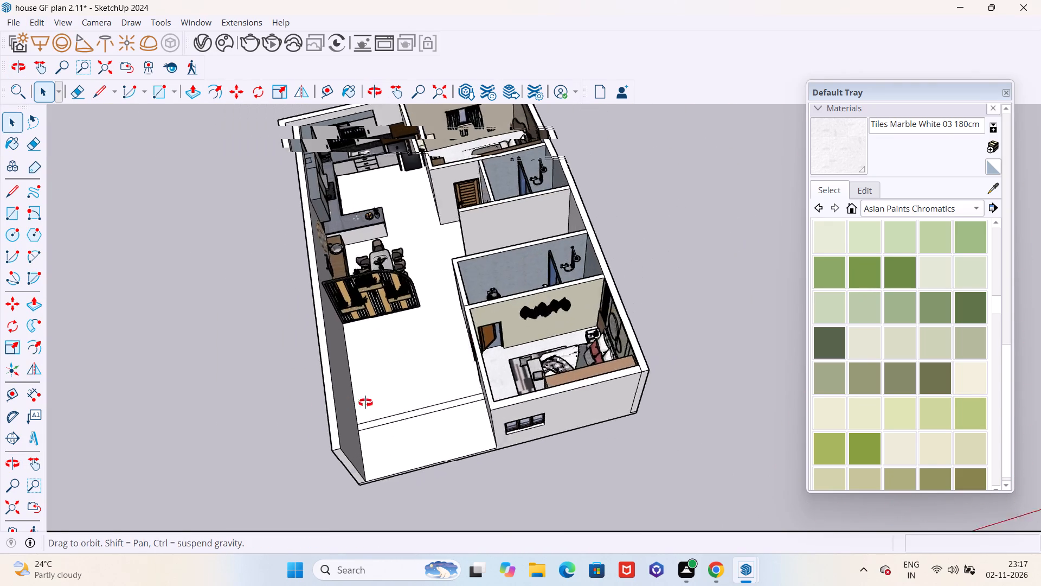
middle_click_drag(365, 403, 584, 358)
scroll(540, 327, "up", 6)
middle_click_drag(531, 362, 558, 345)
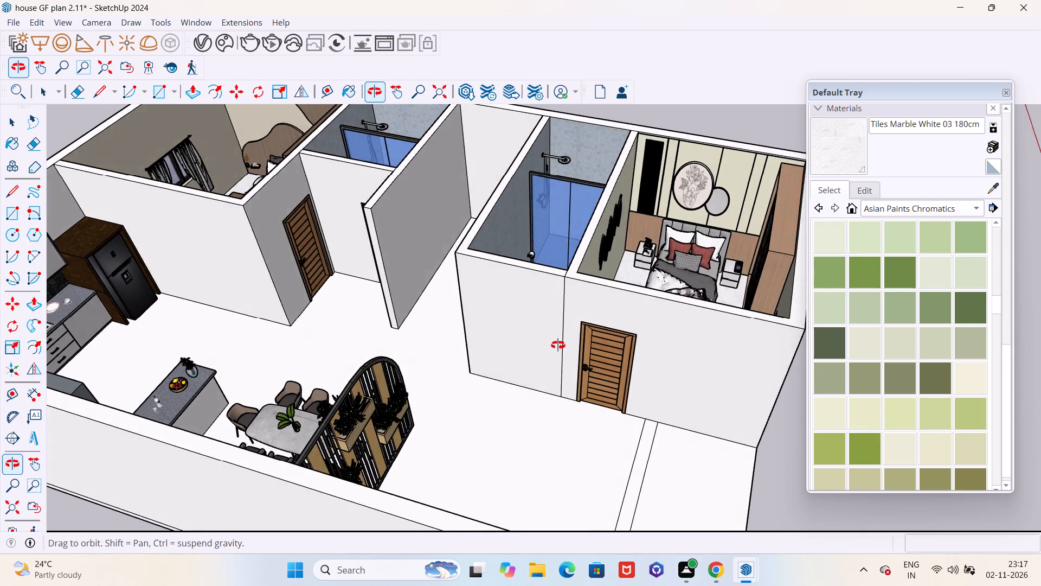
middle_click_drag(558, 345, 249, 404)
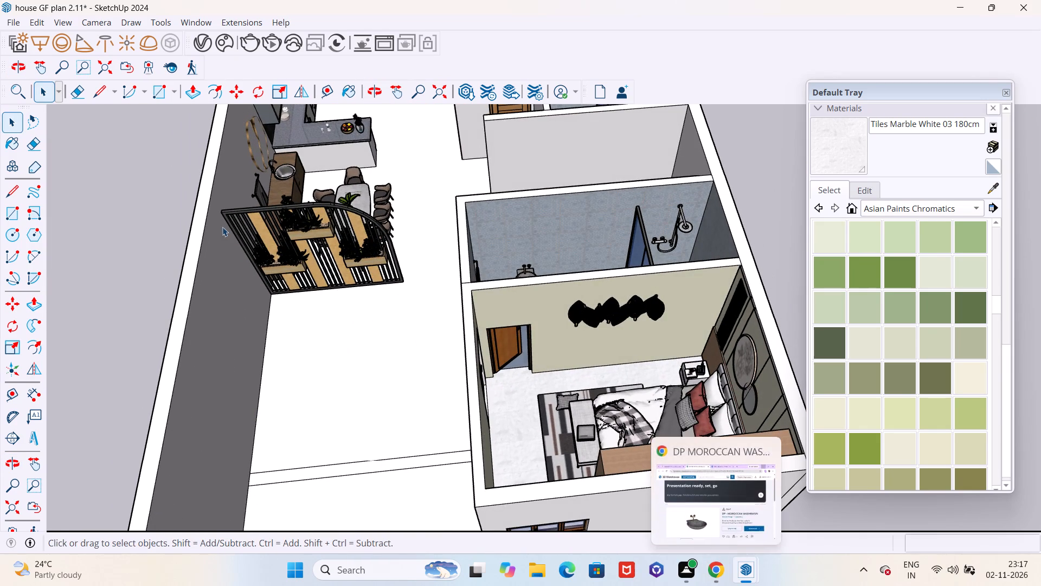
Look through the SketchUp models in the Downloads folder for import, and close the import dialog without choosing one.
left_click(9, 20)
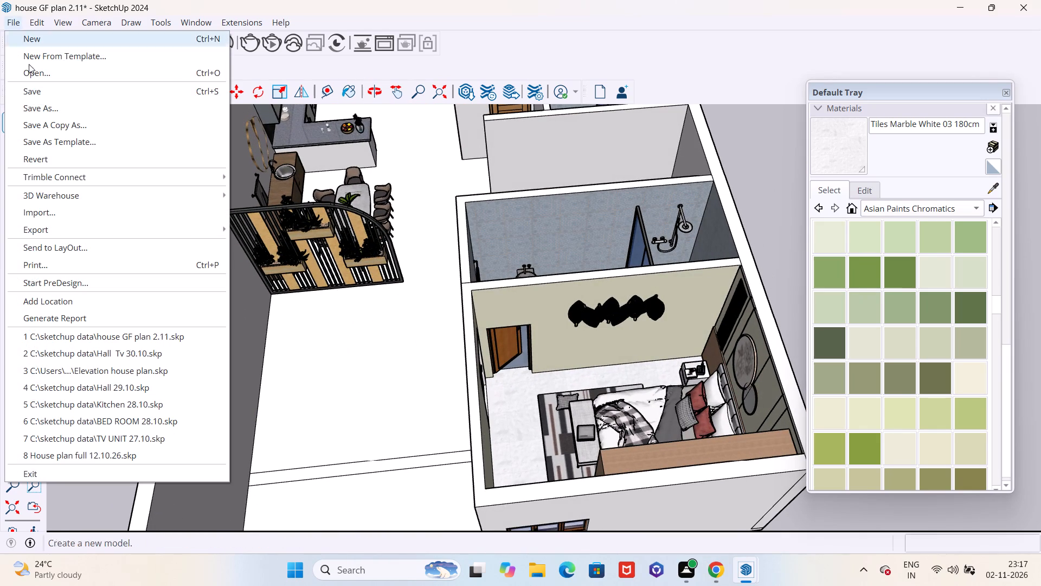
left_click(87, 212)
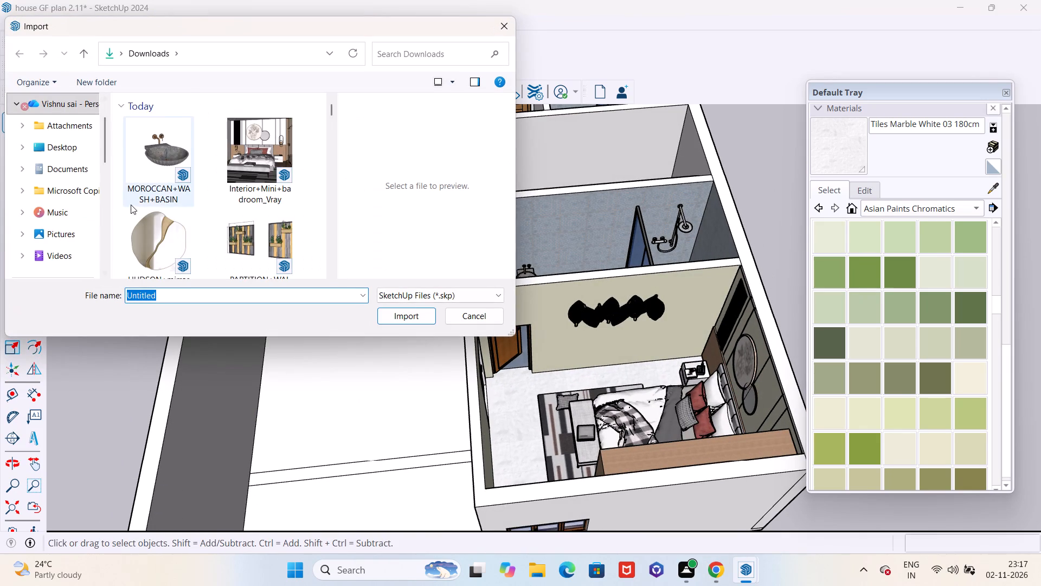
scroll(133, 206, "down", 11)
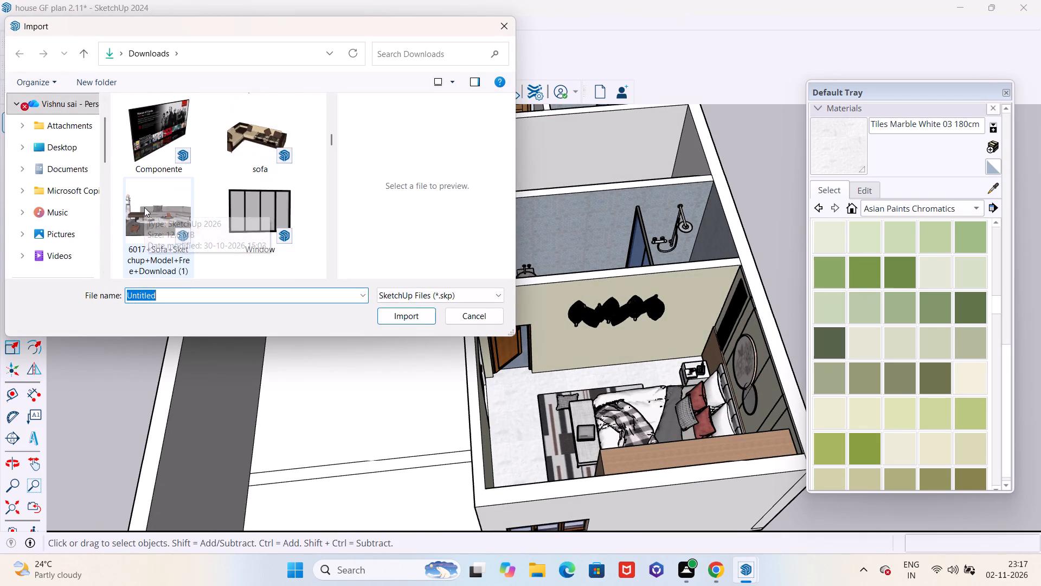
scroll(144, 207, "down", 8)
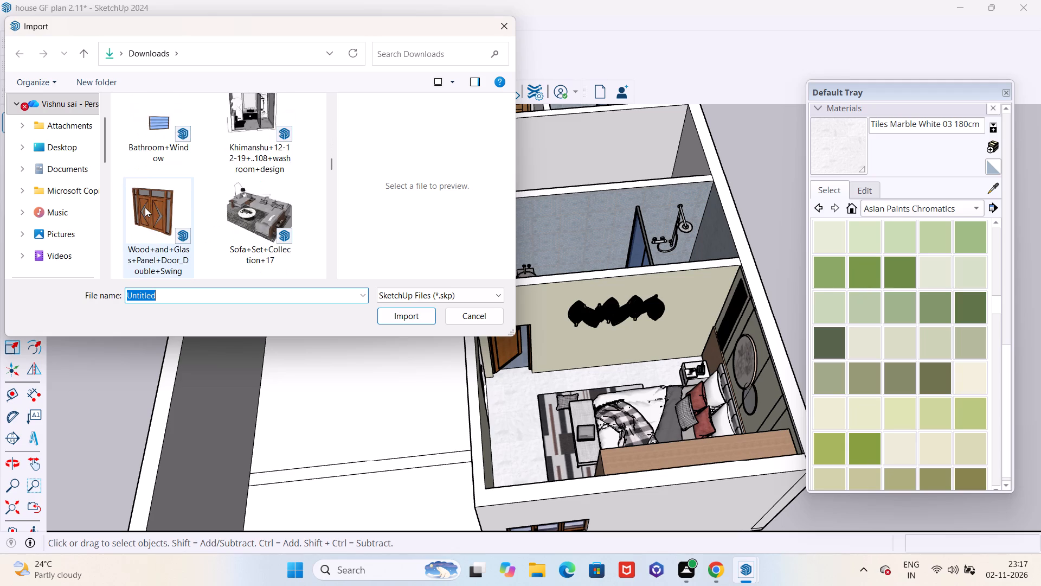
scroll(145, 207, "down", 4)
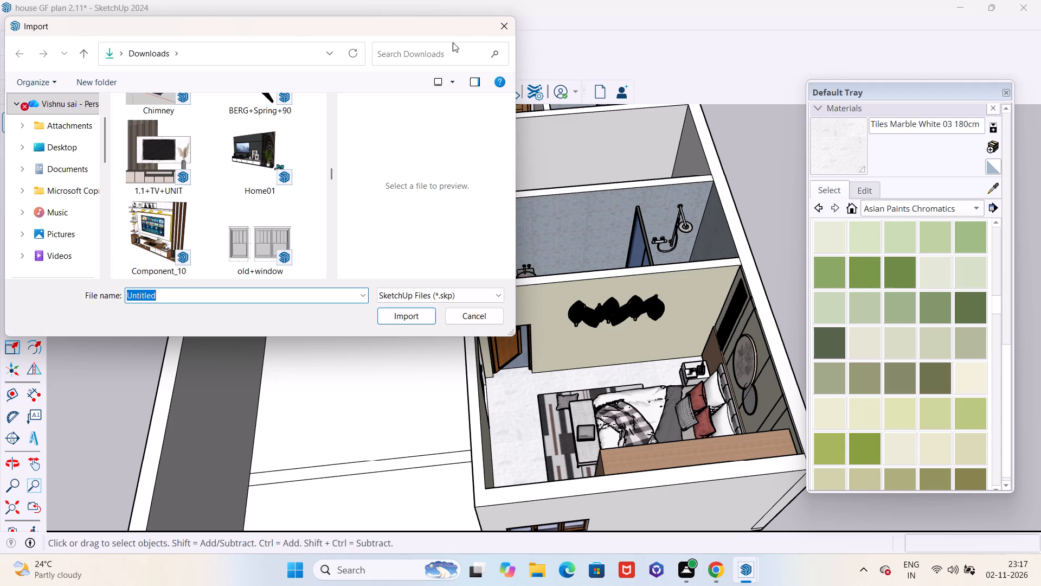
left_click(499, 29)
Switch to Chrome and close the Moroccan washbasin and Interior Bedroom model pages.
left_click(706, 572)
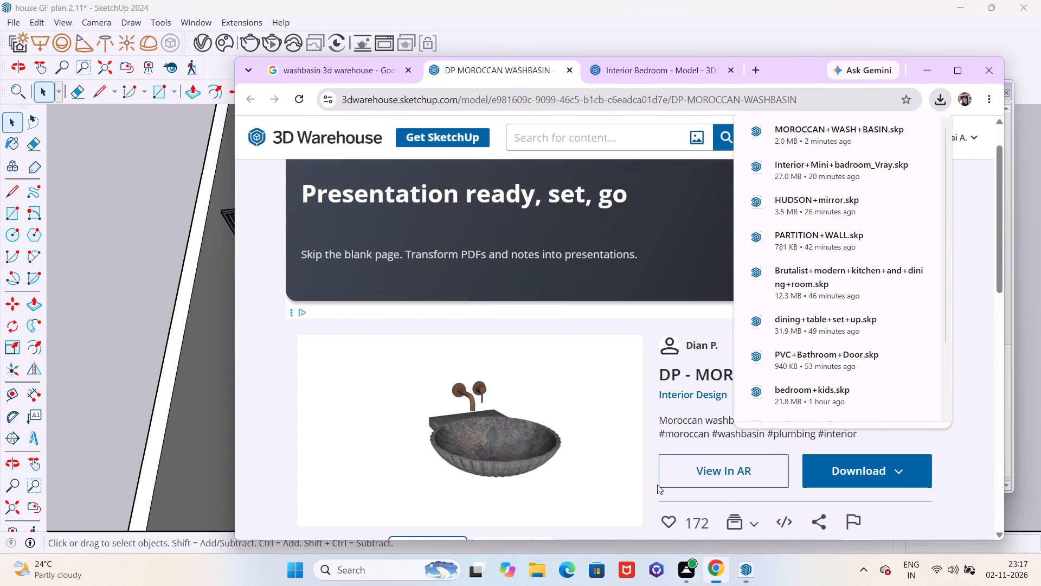
left_click(382, 71)
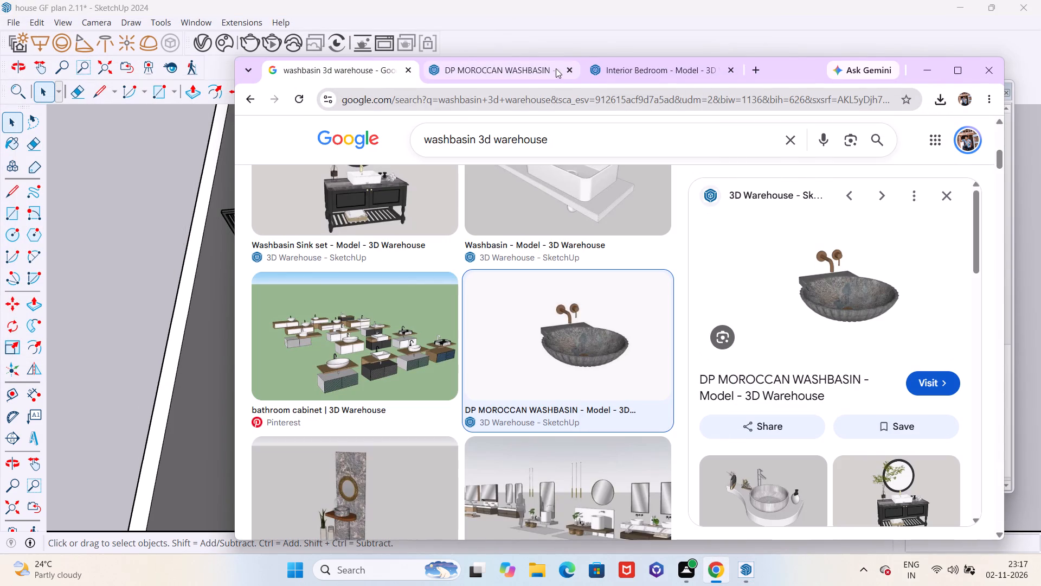
left_click(567, 72)
left_click(570, 67)
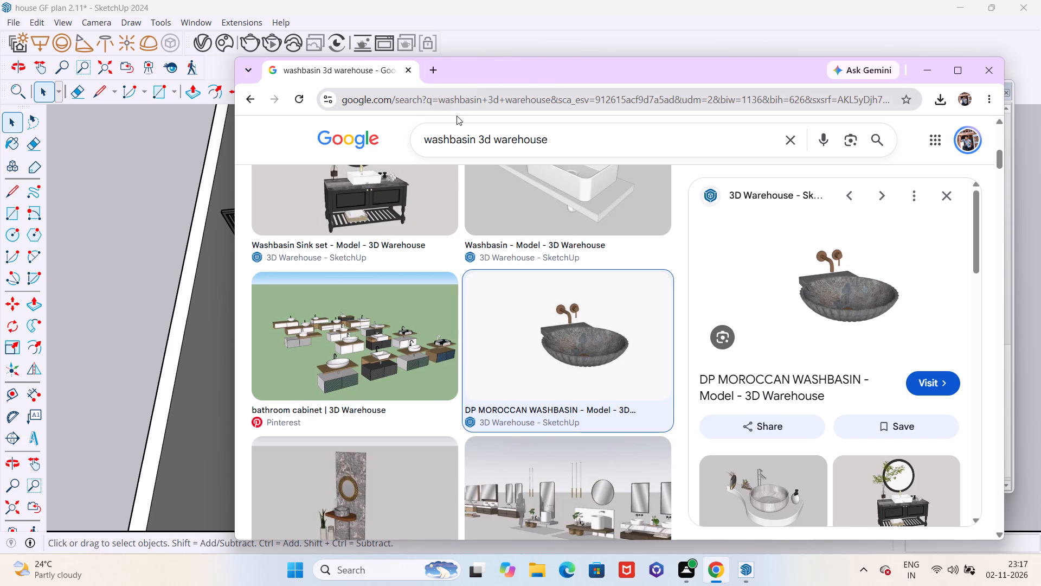
Search Google Images for "sofa set 3d warehouse".
left_click(476, 138)
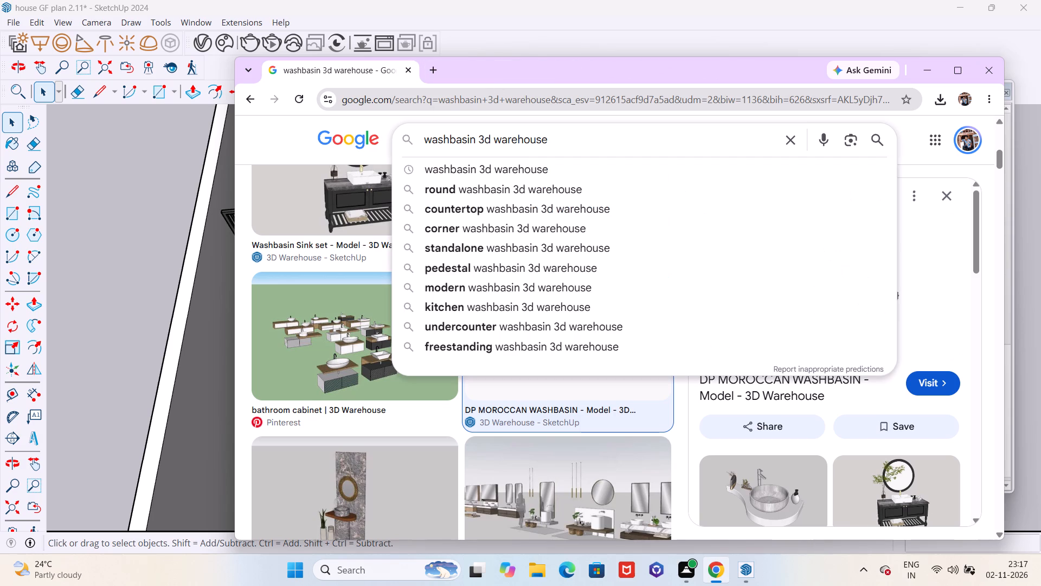
key("BackSpace")
key("BackSpace")
key("BackSpace")
key("BackSpace")
key("BackSpace")
key("BackSpace")
key("BackSpace")
key("BackSpace")
key("BackSpace")
key("BackSpace")
key("BackSpace")
key("BackSpace")
key("BackSpace")
key("BackSpace")
key("BackSpace")
key("BackSpace")
key("BackSpace")
key("BackSpace")
key("BackSpace")
key("BackSpace")
type("sofa set")
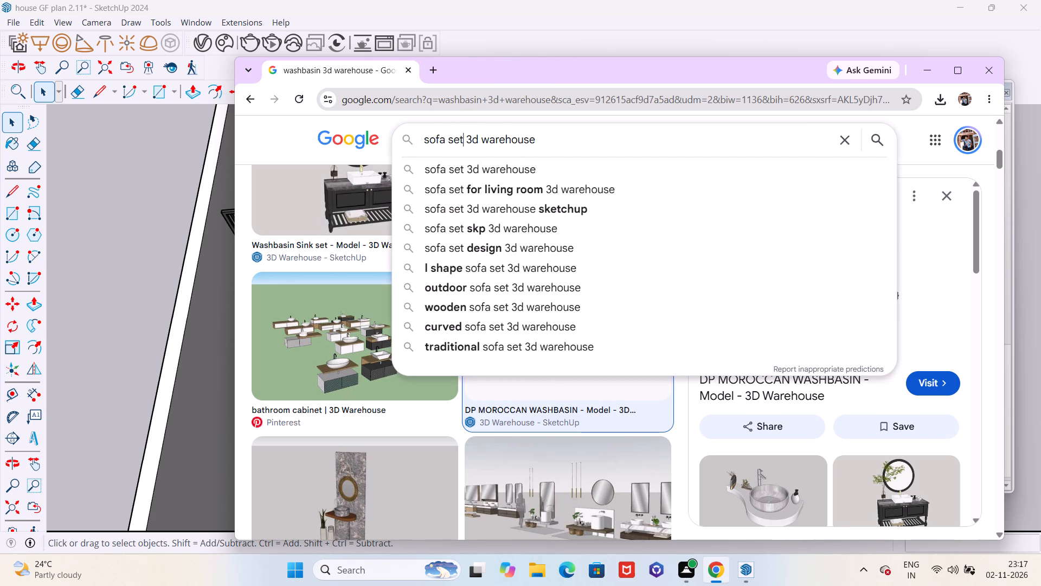
key("Return")
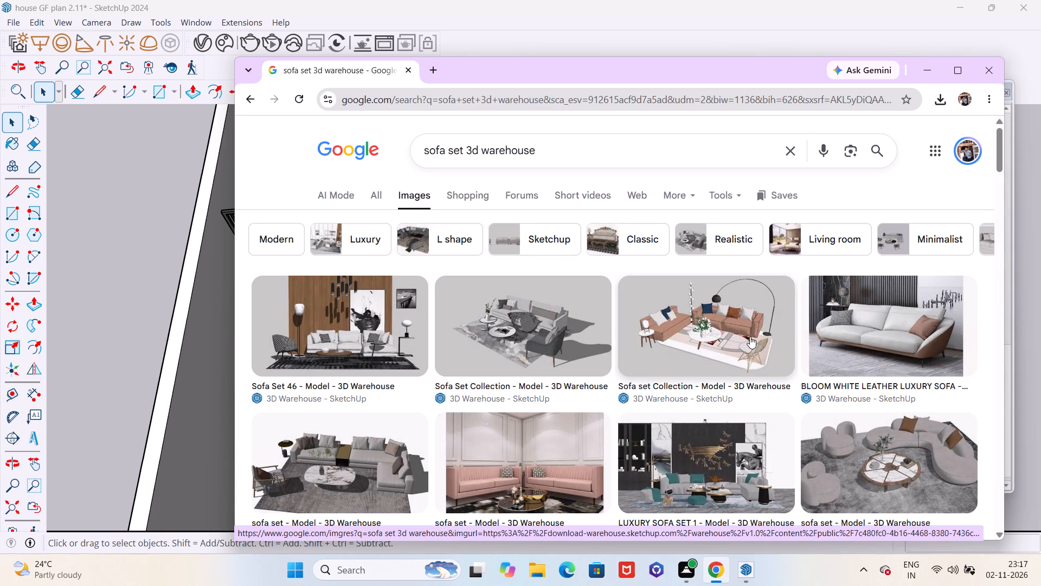
Open the Sofa Set 46 model's 3D Warehouse page from the image results.
scroll(750, 336, "down", 1)
left_click(367, 277)
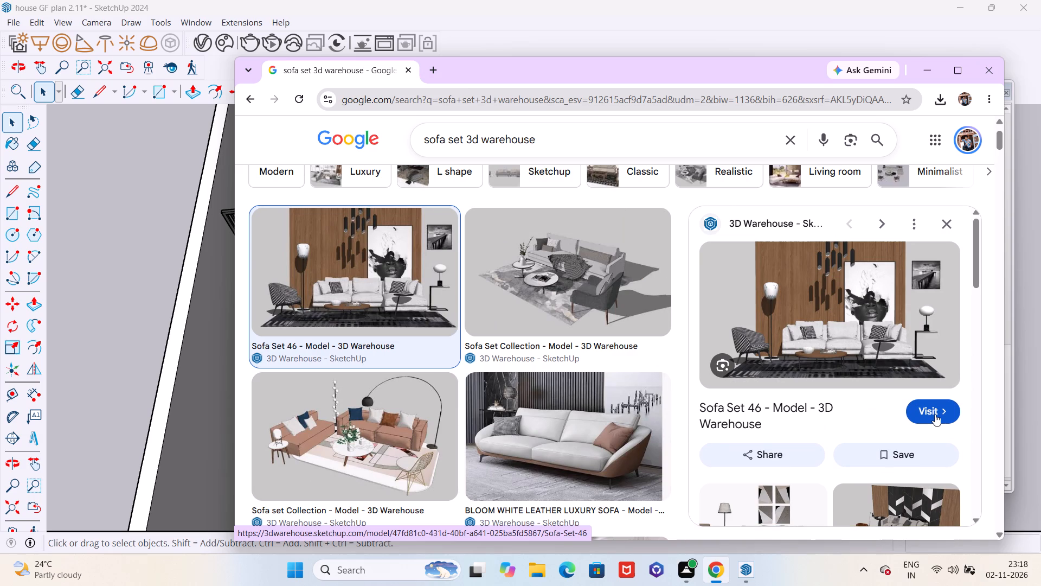
left_click(935, 414)
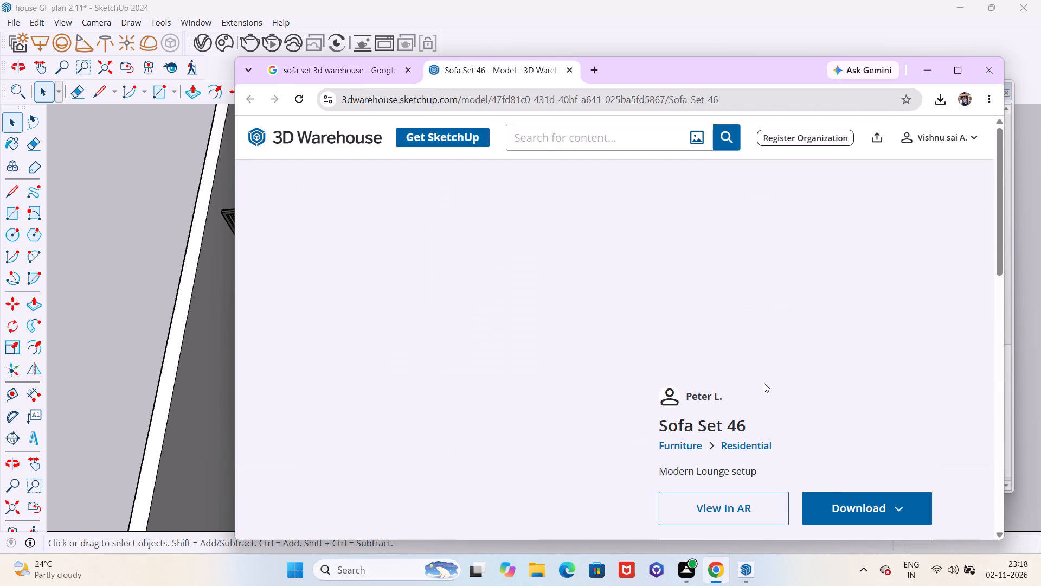
Download Sofa Set 46 as a SketchUp file, skipping the video advert and declining the subscription offer.
left_click(837, 506)
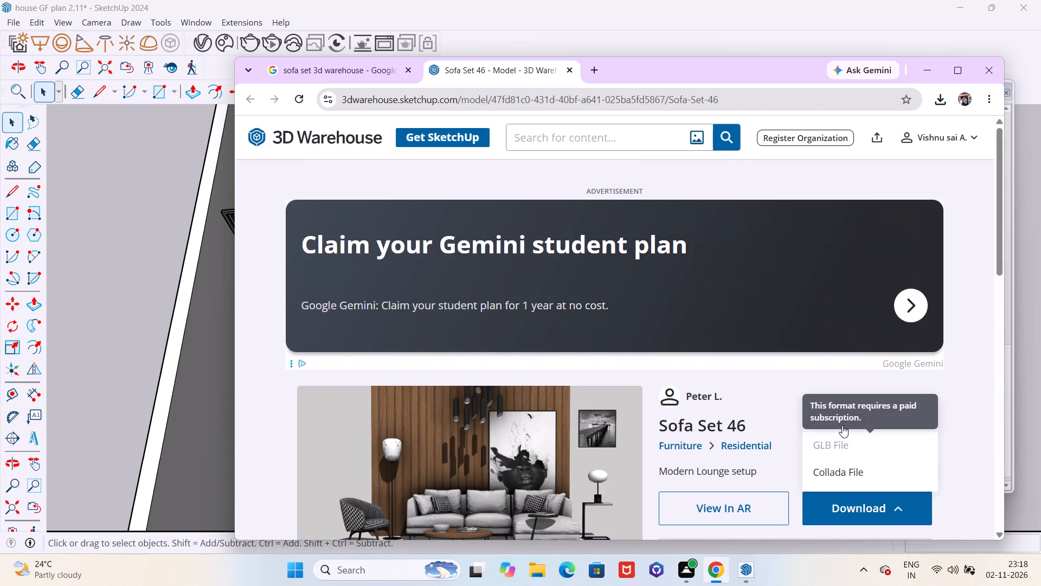
left_click(842, 425)
scroll(780, 378, "down", 9)
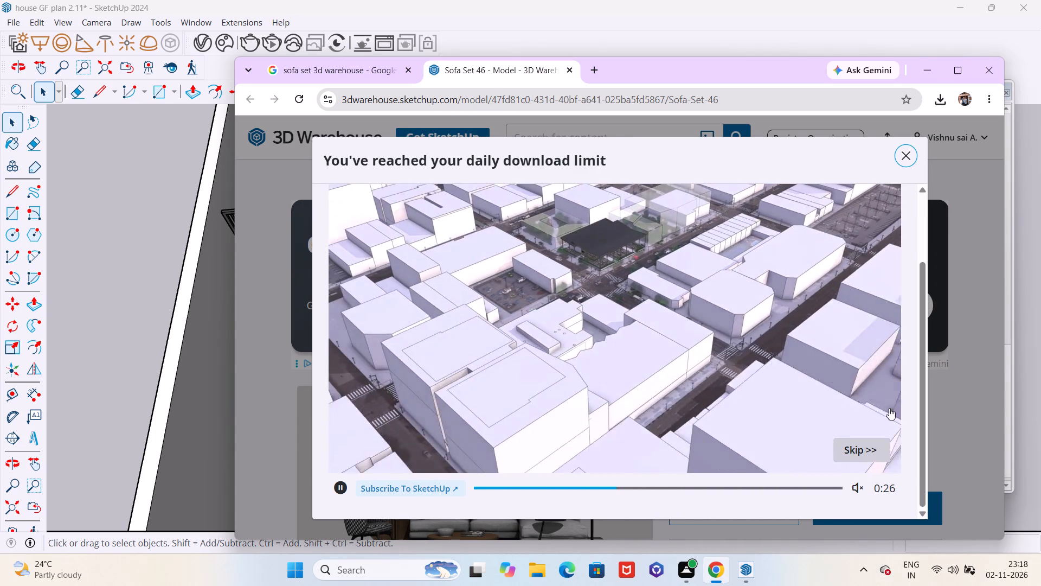
left_click(867, 455)
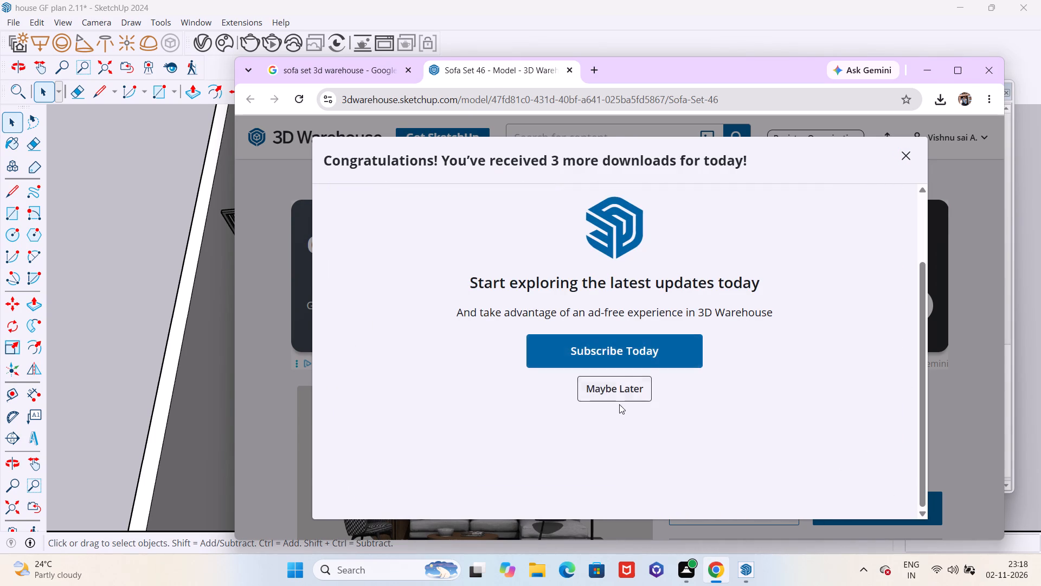
left_click(622, 390)
left_click(845, 508)
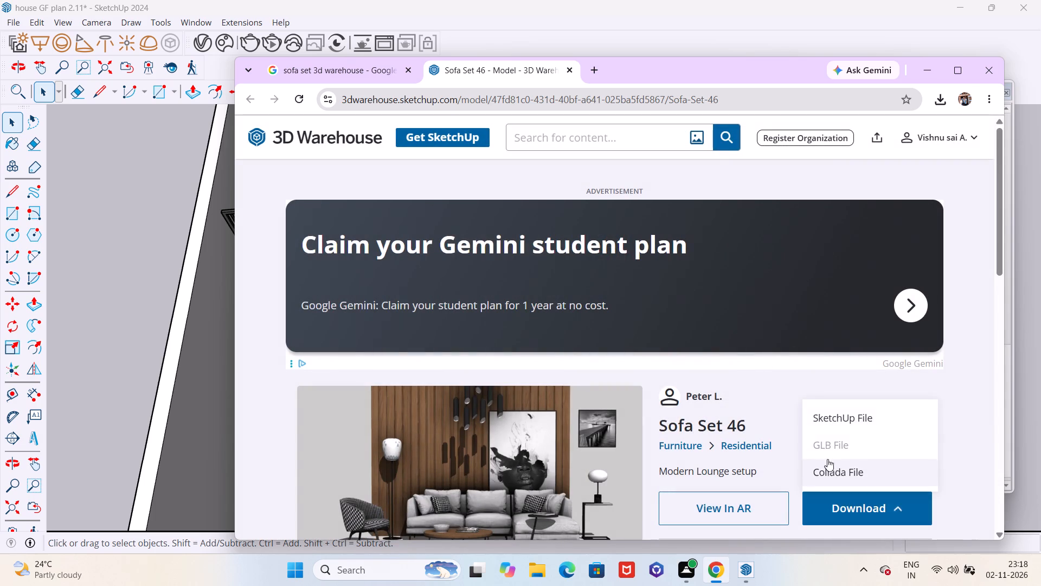
left_click(839, 421)
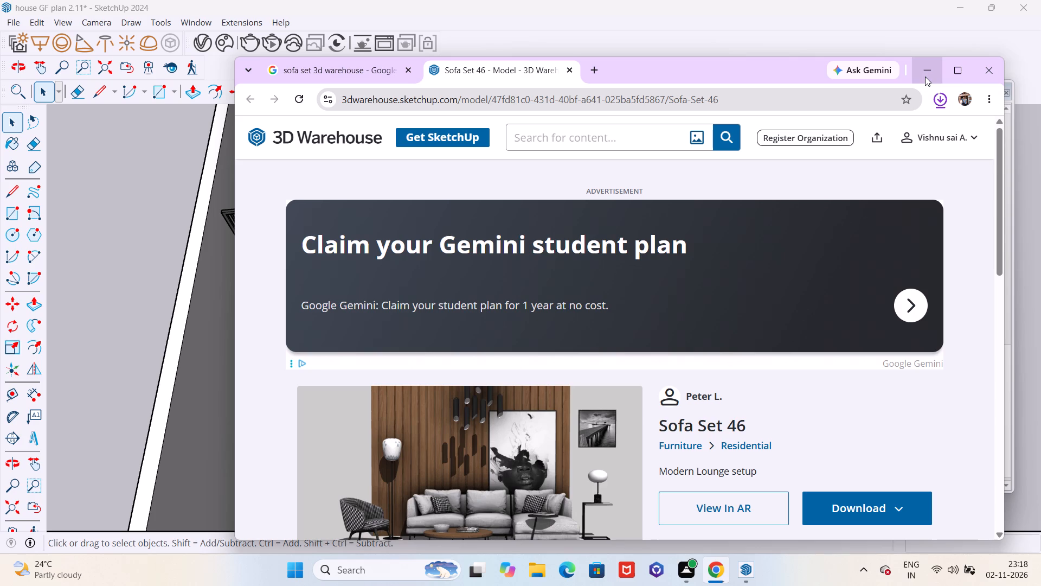
Switch to SketchUp, import the sofa-set-sketchup-46 file from Downloads and place it on open ground beside the house.
left_click(925, 77)
left_click(9, 20)
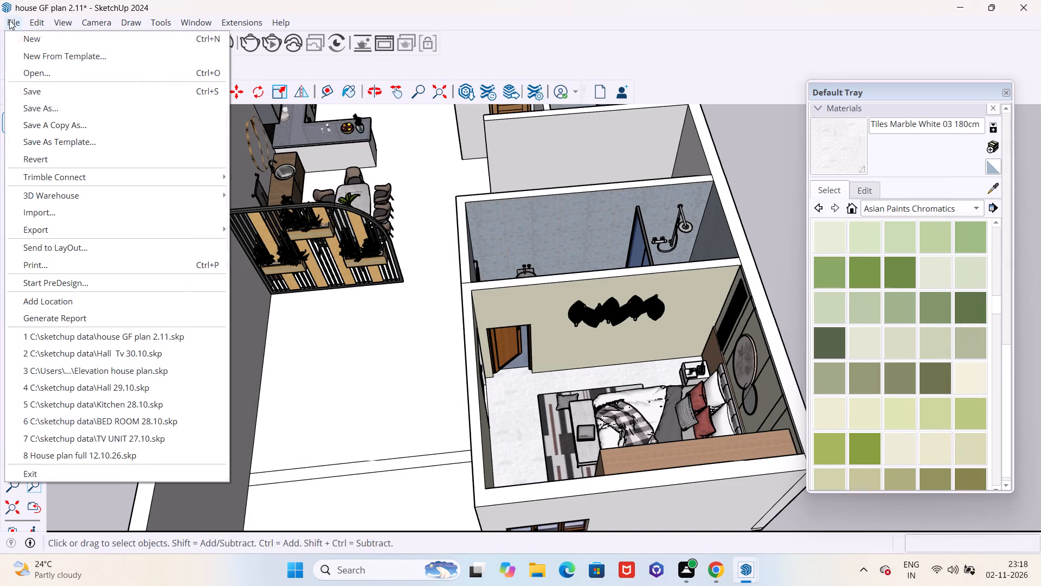
left_click(62, 208)
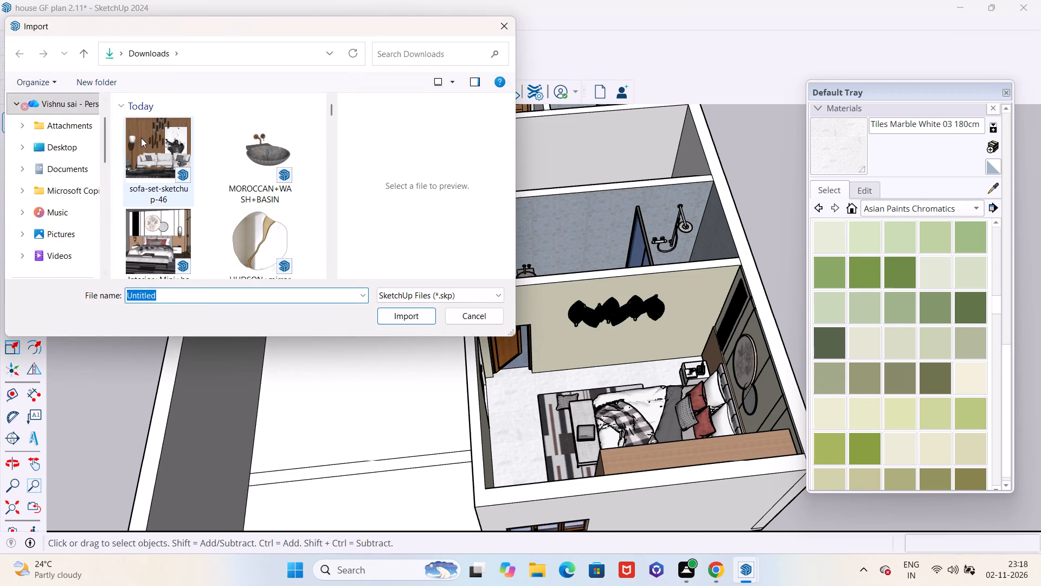
left_click(142, 137)
left_click(419, 313)
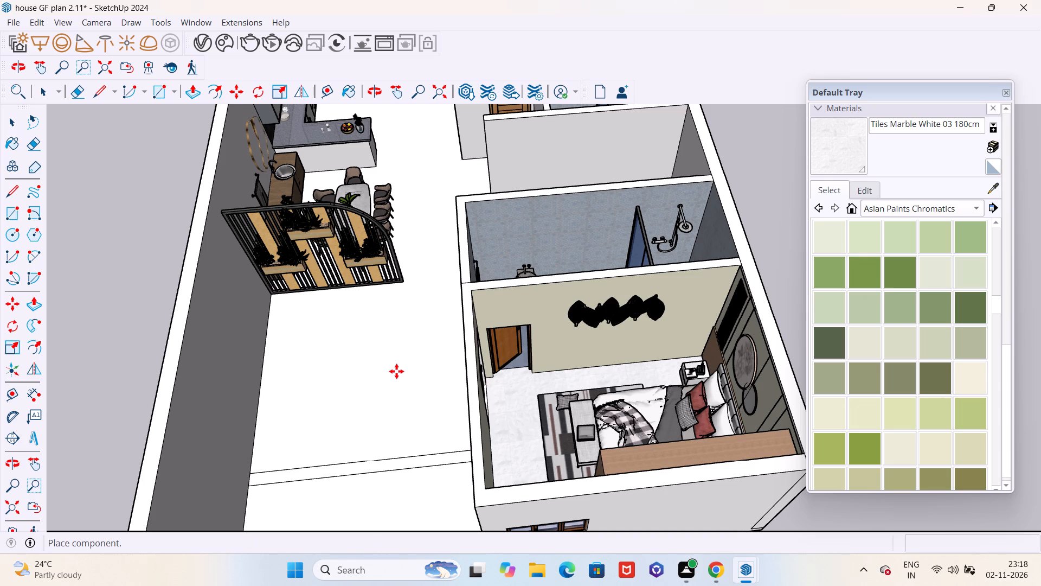
scroll(386, 385, "down", 6)
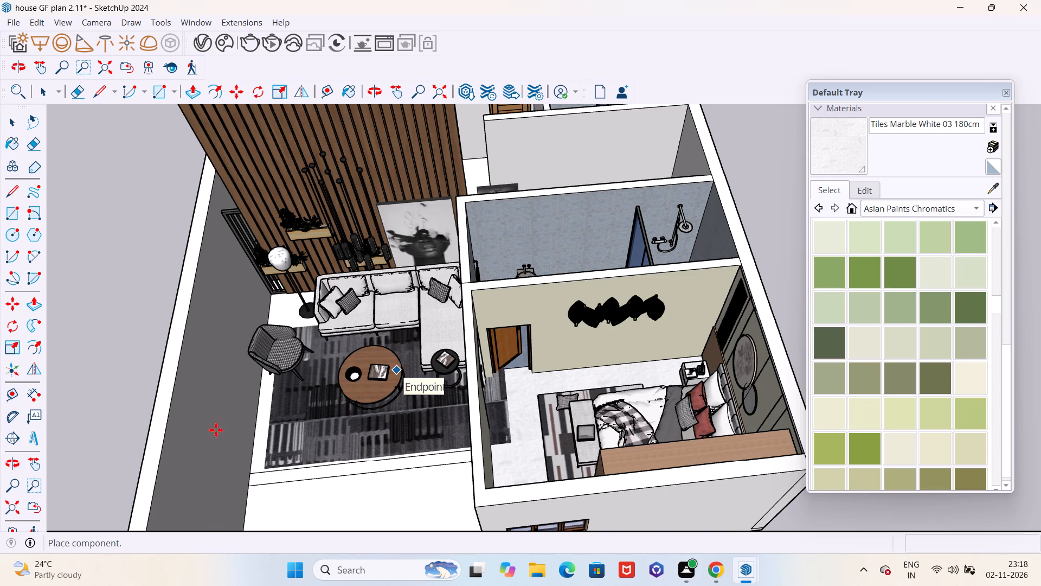
scroll(222, 421, "down", 7)
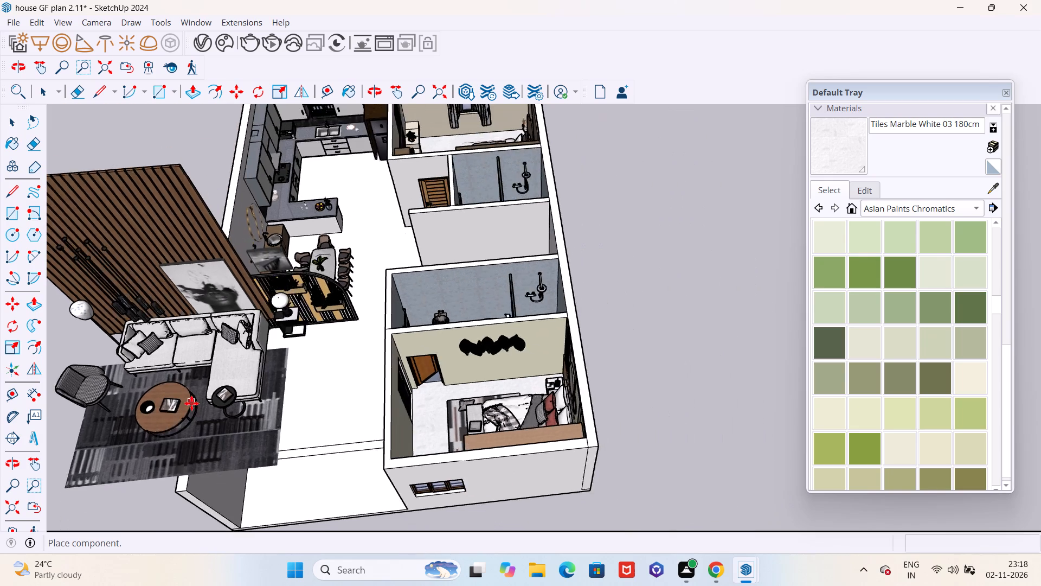
scroll(191, 403, "down", 9)
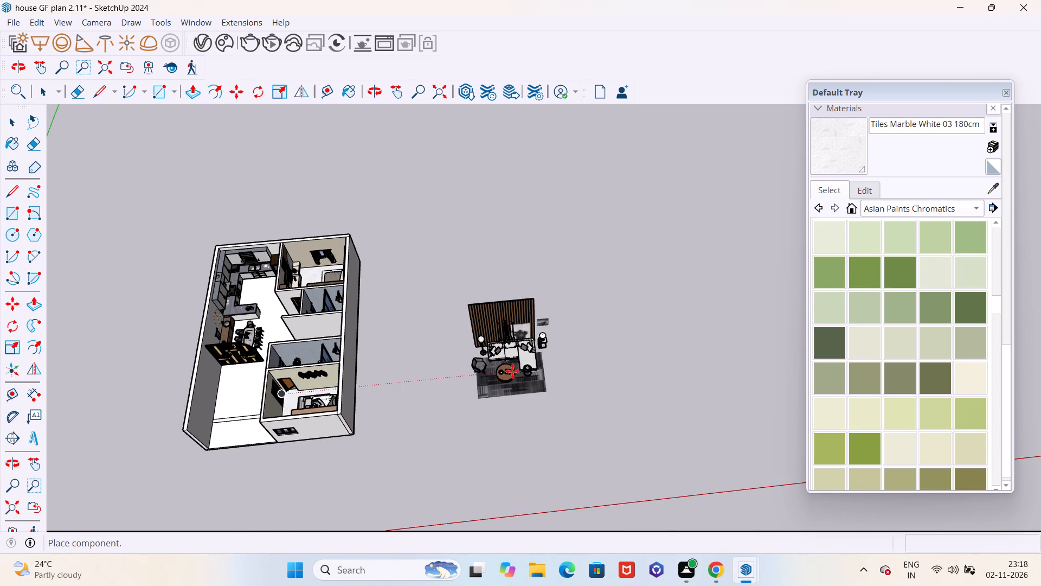
left_click(505, 370)
Rotate the imported sofa set 90 degrees about the vertical axis.
scroll(523, 405, "up", 5)
scroll(369, 418, "down", 8)
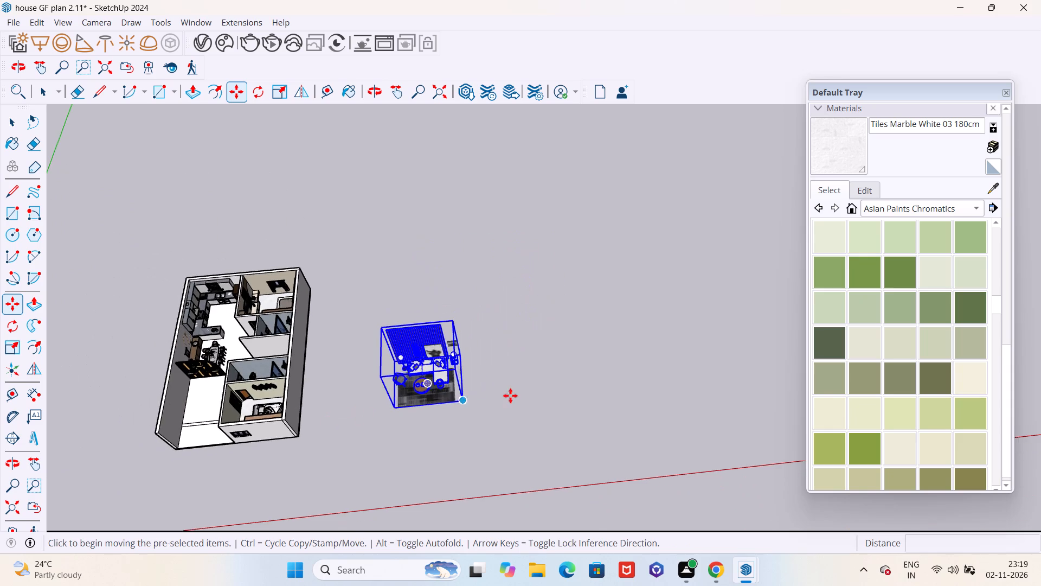
key("q")
scroll(529, 384, "up", 10)
left_click(509, 391)
left_click(533, 391)
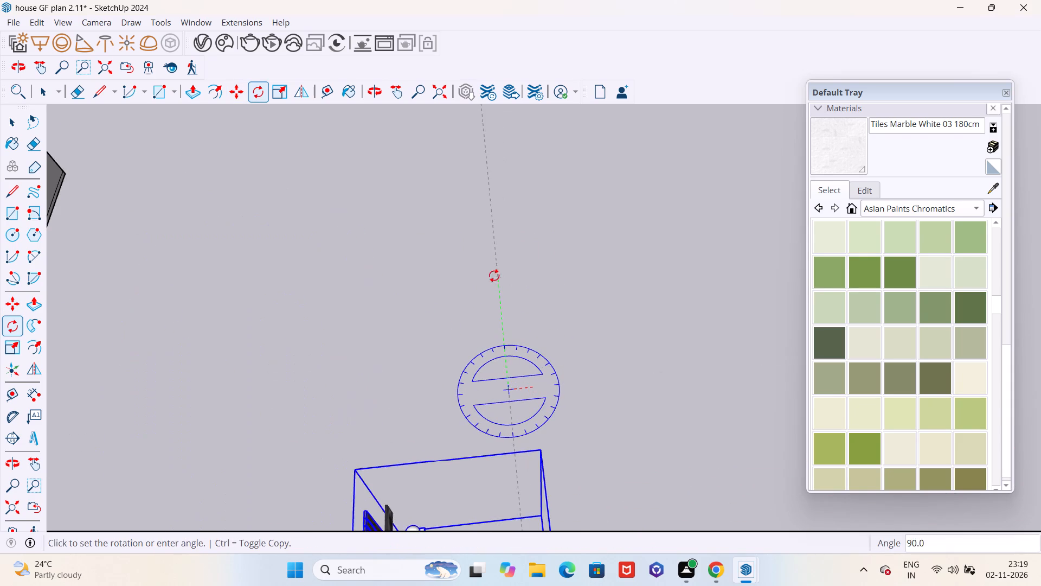
left_click(500, 270)
Move the sofa set by its slatted panel's bottom corner into the living area, against the side wall at the floor strip line.
scroll(497, 265, "down", 11)
middle_click_drag(554, 434, 413, 403)
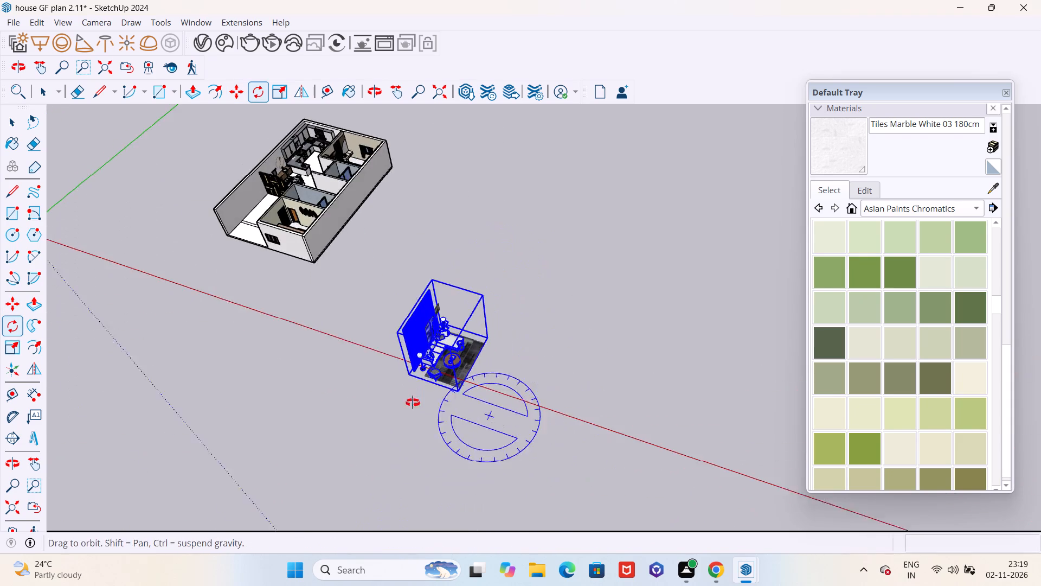
middle_click_drag(413, 403, 412, 402)
scroll(387, 345, "up", 20)
scroll(387, 345, "up", 4)
key("m")
scroll(410, 387, "up", 4)
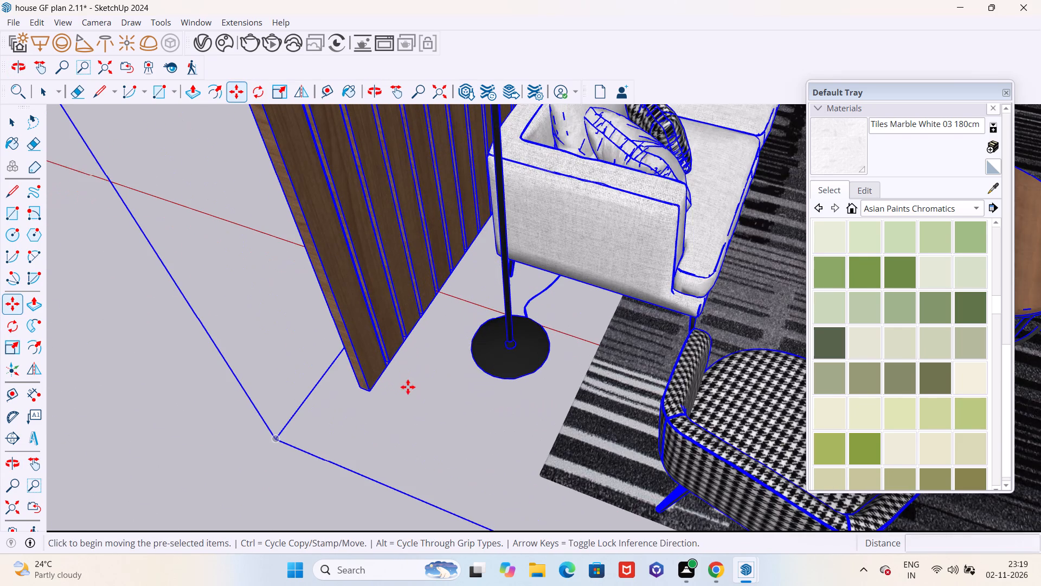
scroll(408, 387, "up", 1)
scroll(351, 397, "up", 5)
left_click(364, 386)
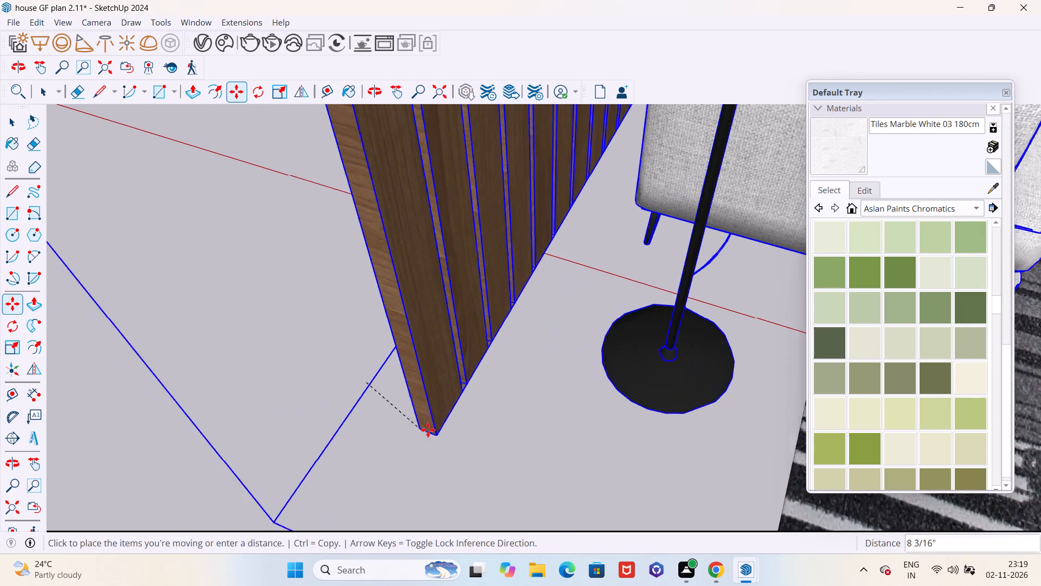
scroll(434, 432, "down", 20)
scroll(434, 432, "down", 17)
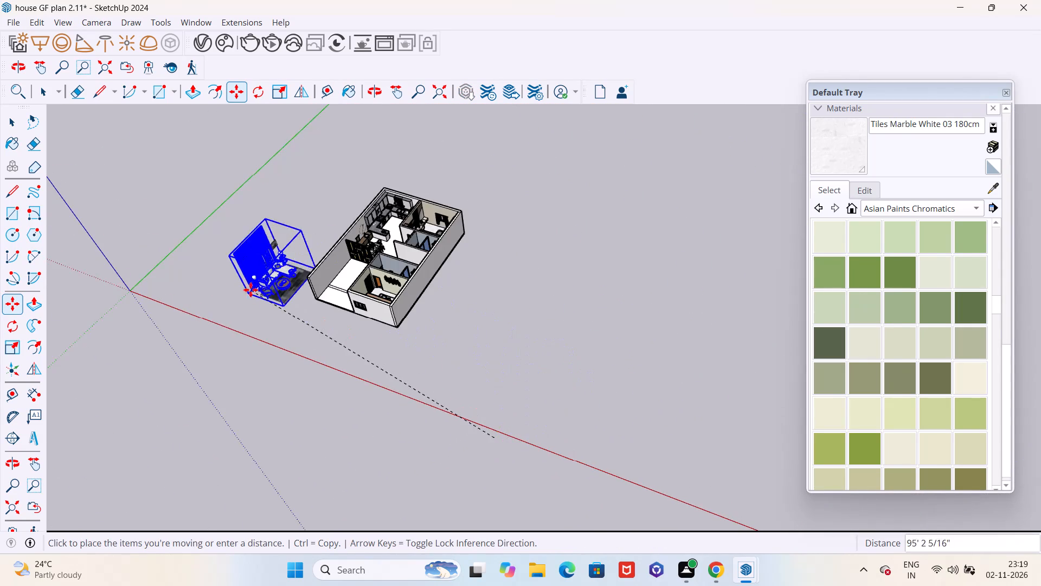
scroll(261, 284, "up", 5)
scroll(351, 303, "up", 15)
scroll(341, 279, "down", 1)
scroll(340, 278, "up", 6)
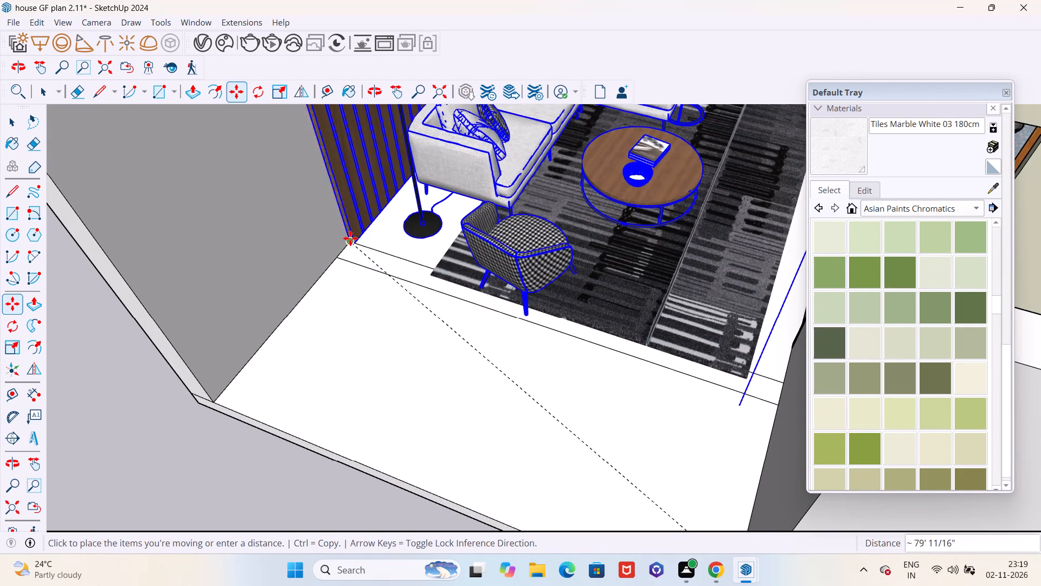
left_click(345, 241)
Scale the sofa set narrower along its length so its end pulls back toward the plant partition.
scroll(316, 360, "down", 12)
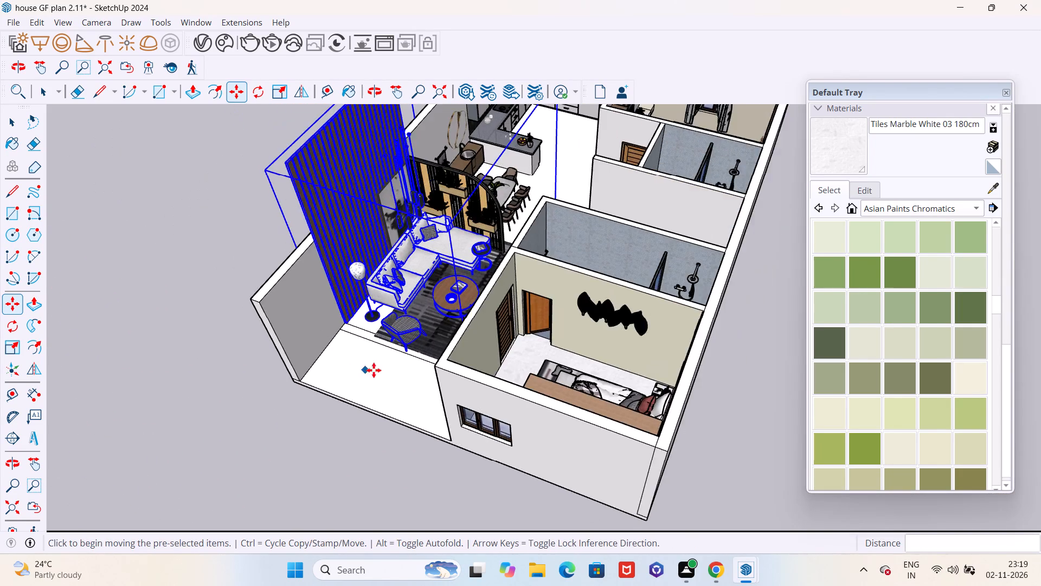
middle_click_drag(367, 370, 166, 394)
scroll(447, 366, "down", 6)
scroll(575, 258, "up", 4)
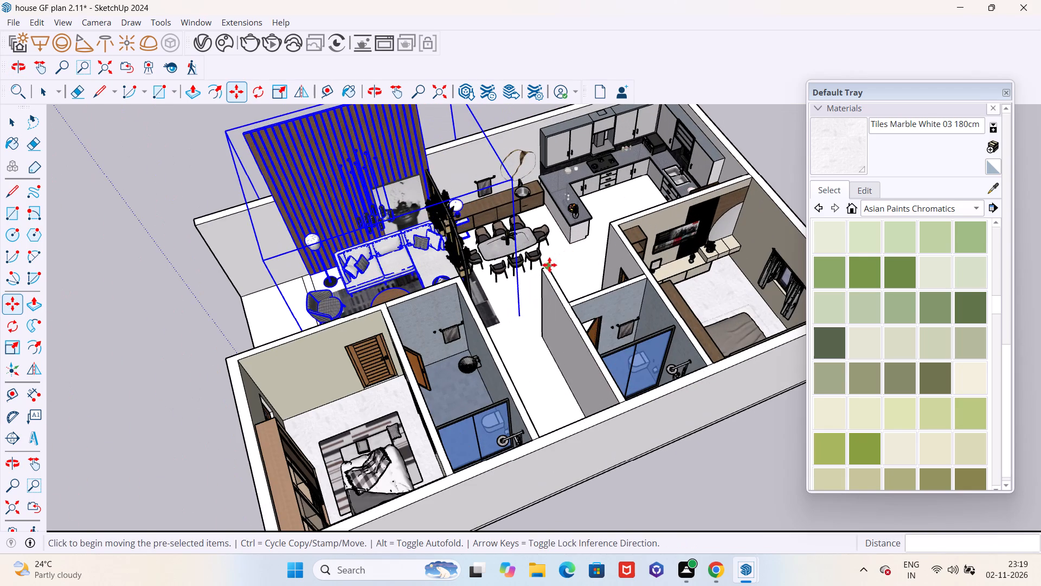
key("s")
middle_click_drag(528, 273, 320, 282)
scroll(558, 195, "up", 4)
left_click_drag(545, 187, 490, 179)
Open the sofa set component, delete the square side table and the globe lamp near the plant partition, and exit the component.
middle_click_drag(444, 196, 608, 188)
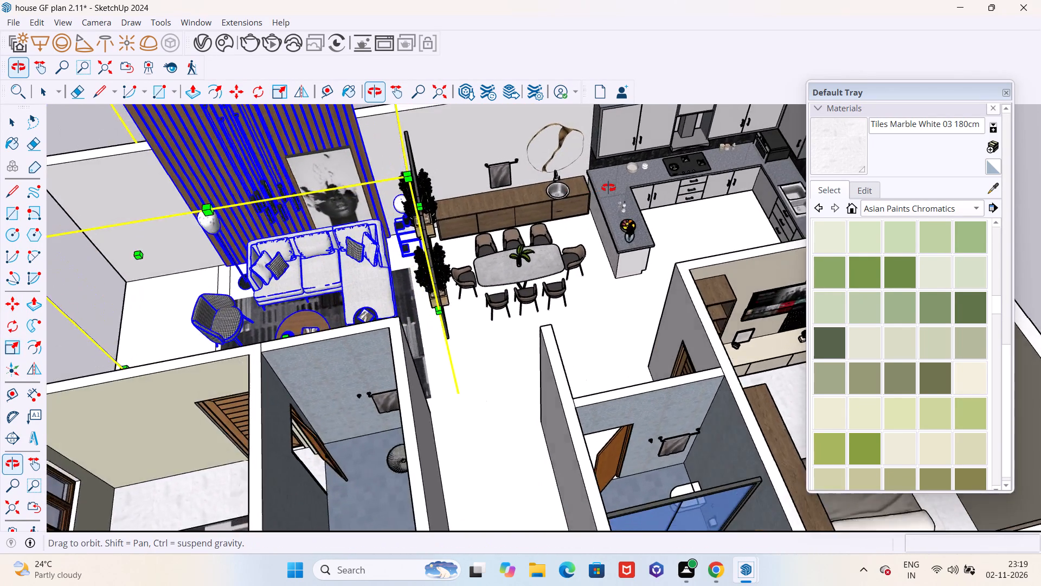
middle_click_drag(608, 188, 676, 172)
scroll(475, 248, "up", 5)
scroll(489, 249, "down", 3)
middle_click_drag(503, 257, 571, 203)
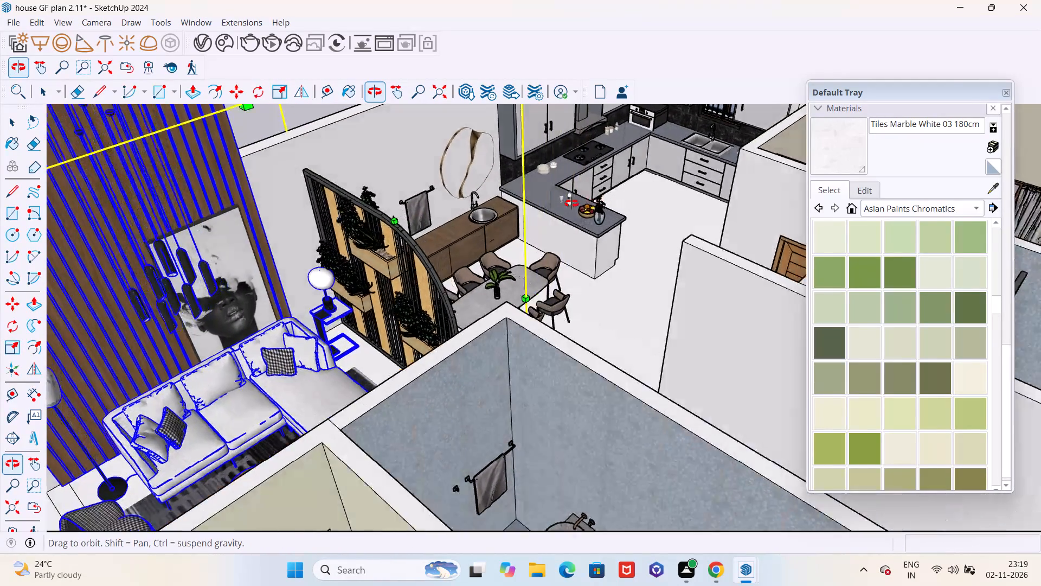
middle_click_drag(571, 203, 349, 202)
scroll(400, 150, "up", 2)
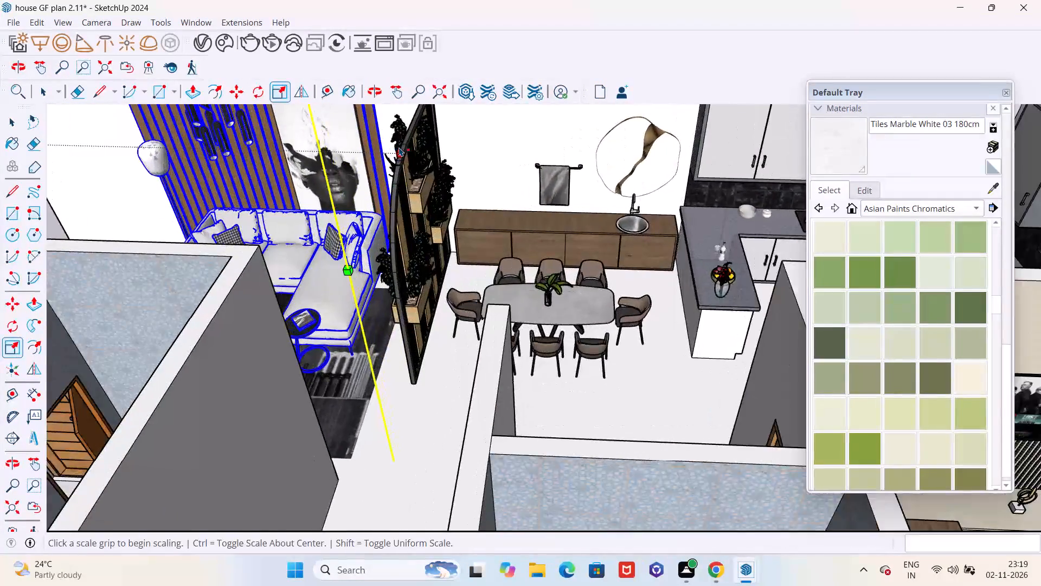
scroll(399, 147, "up", 2)
scroll(565, 237, "down", 5)
middle_click_drag(512, 283, 657, 310)
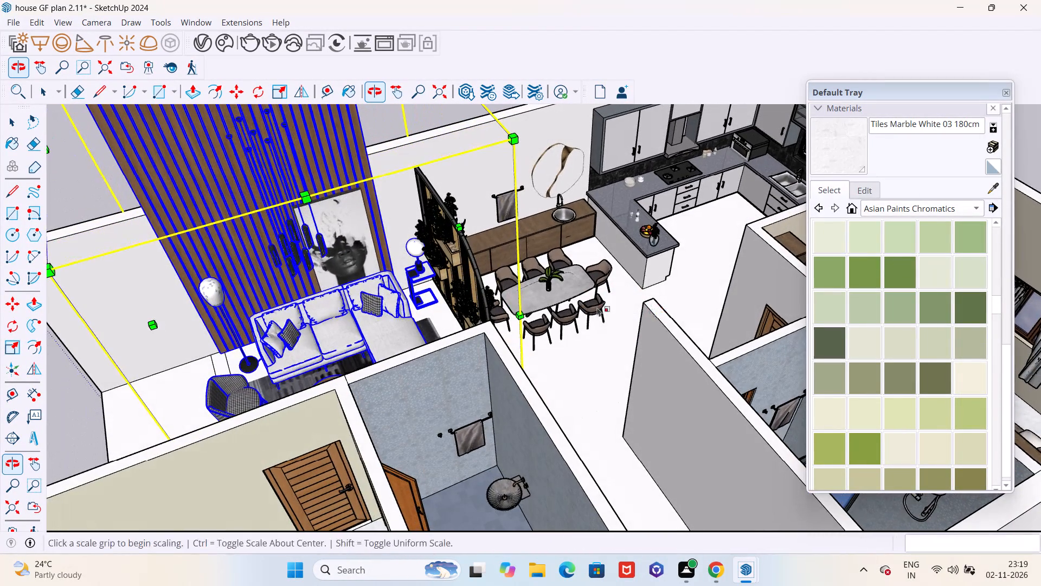
key("space")
scroll(426, 305, "up", 5)
double_click(415, 259)
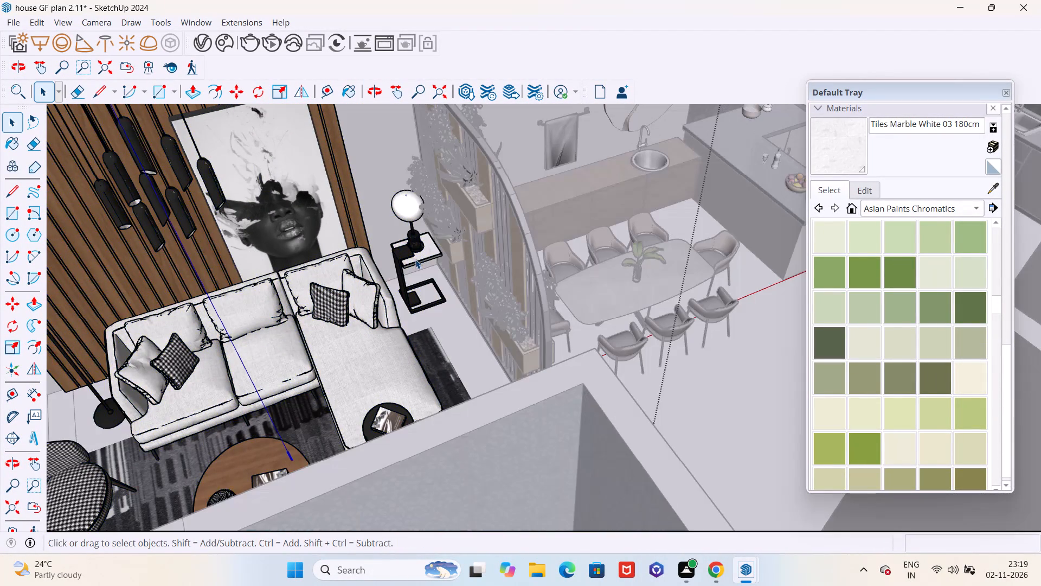
left_click(415, 259)
double_click(415, 259)
left_click(415, 259)
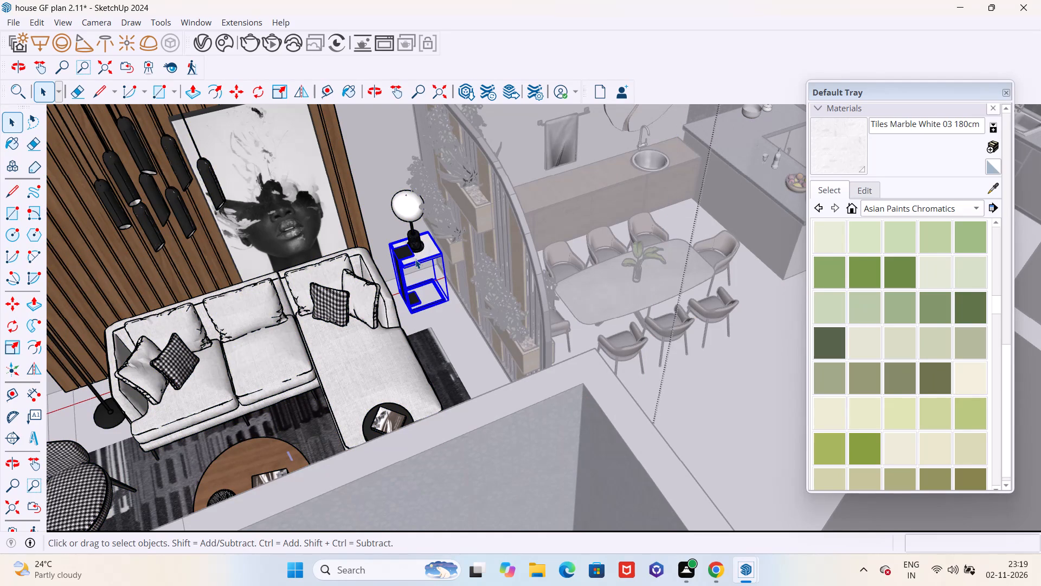
key("Delete")
left_click(411, 214)
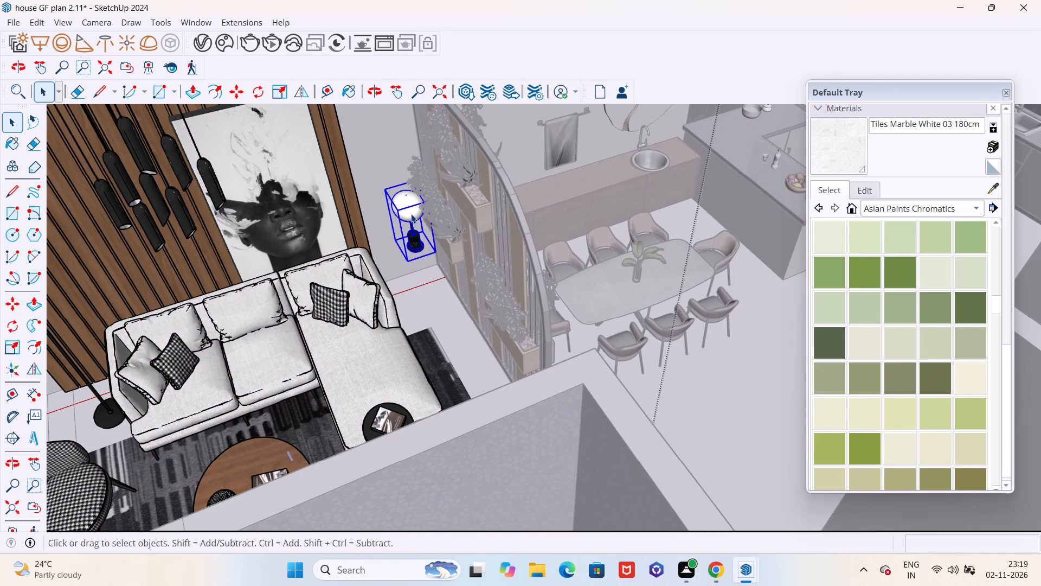
key("Delete")
scroll(438, 258, "down", 9)
middle_click_drag(458, 281, 257, 264)
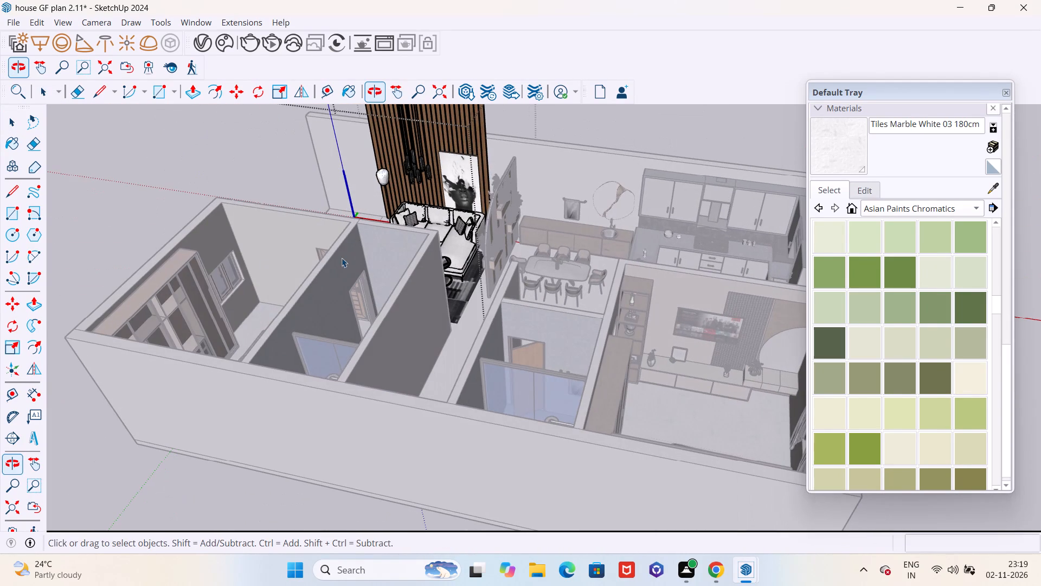
key("space")
left_click(115, 200)
scroll(180, 220, "down", 6)
left_click(729, 212)
left_click(729, 212)
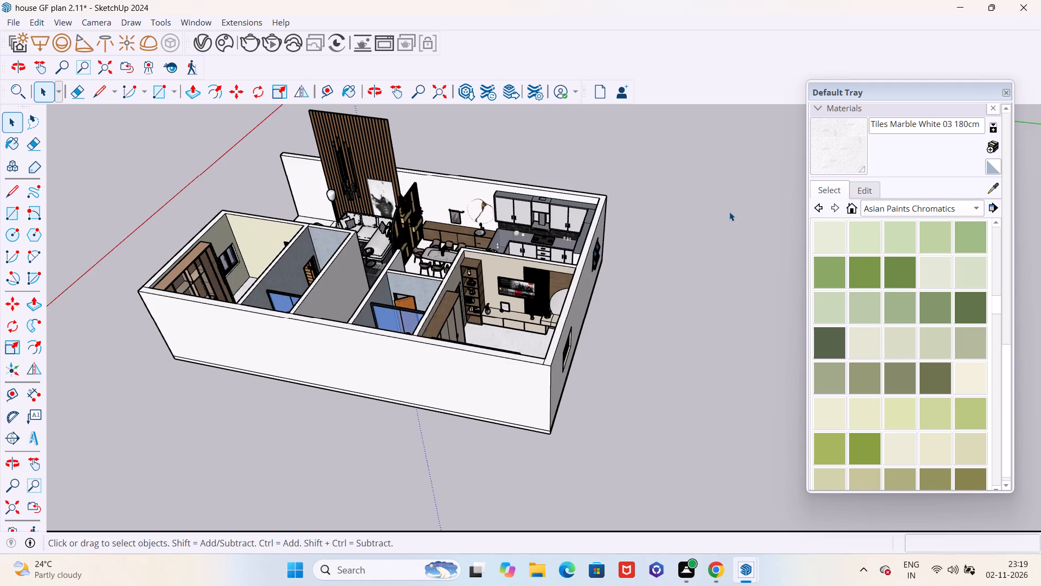
Stretch the sofa set along the red axis toward the plant partition by a scale factor of about 1.2.
scroll(728, 212, "down", 6)
middle_click_drag(704, 225, 808, 237)
scroll(177, 262, "up", 5)
left_click(271, 284)
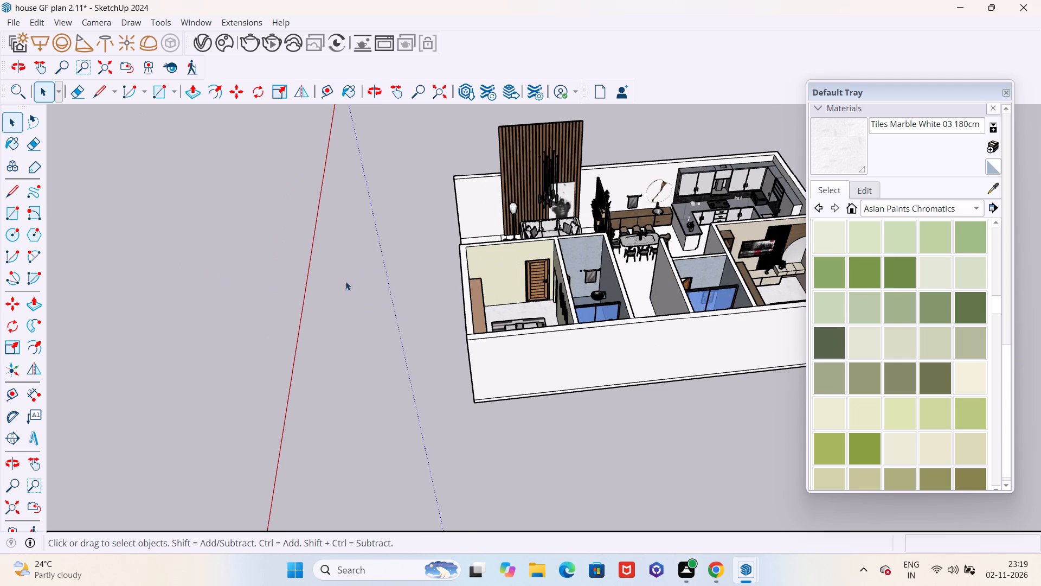
left_click(532, 163)
middle_click_drag(460, 257, 470, 256)
key("s")
scroll(470, 256, "down", 4)
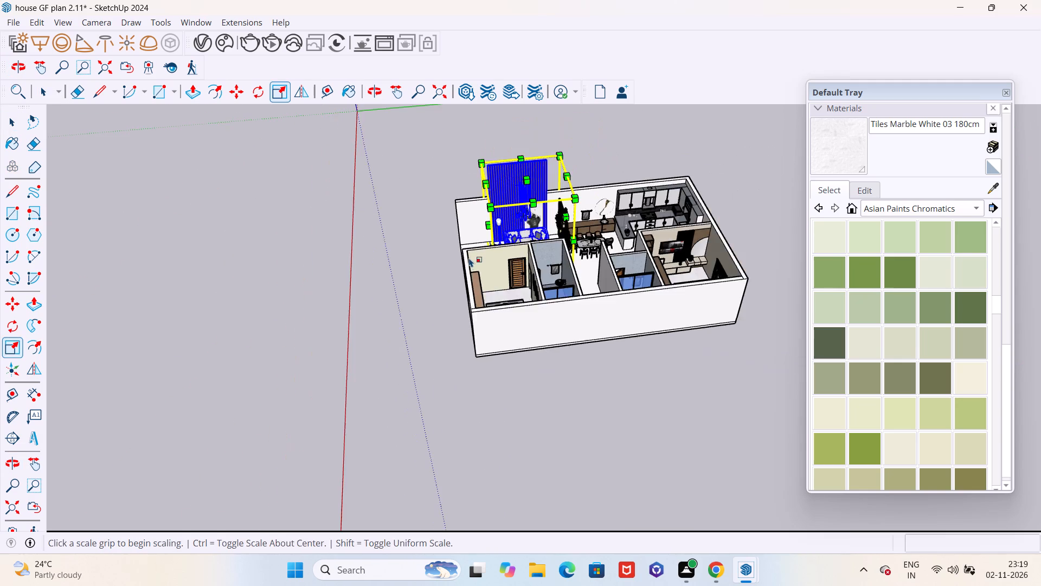
middle_click_drag(569, 243, 377, 259)
scroll(621, 235, "up", 10)
middle_click_drag(549, 254, 671, 297)
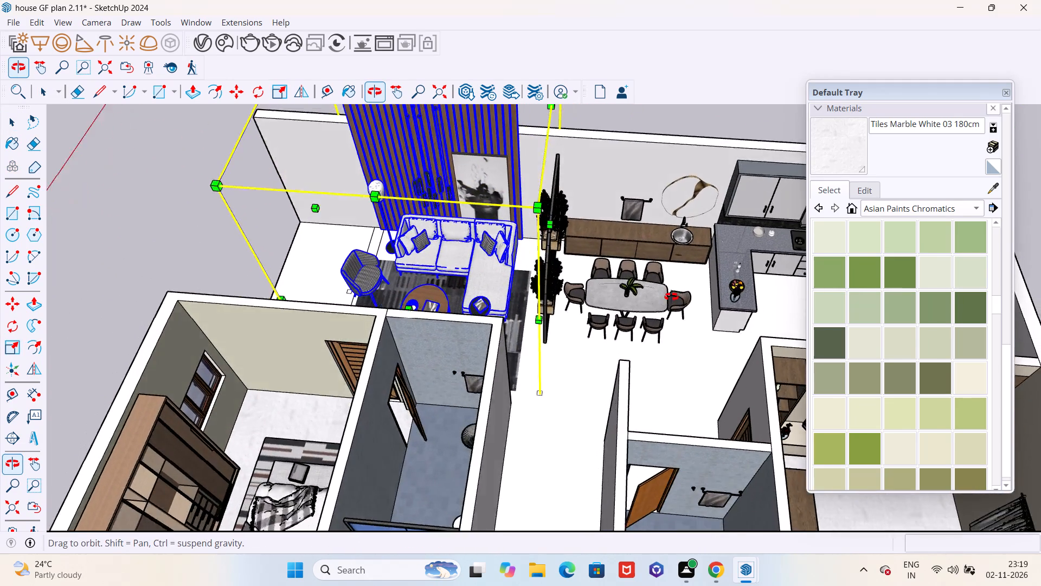
middle_click_drag(671, 297, 689, 296)
scroll(545, 237, "up", 5)
left_click_drag(542, 219, 558, 219)
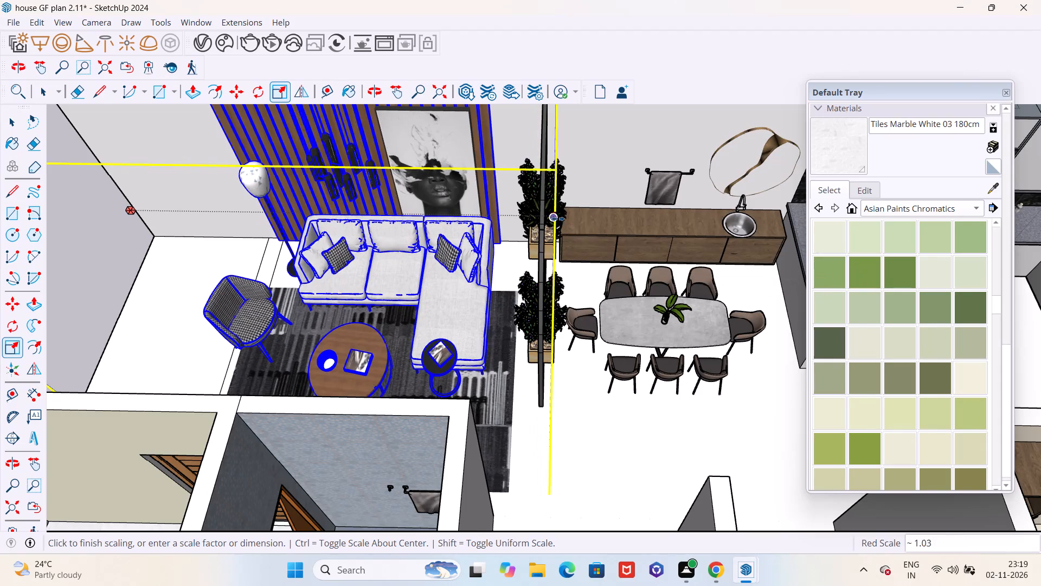
left_click_drag(558, 219, 593, 219)
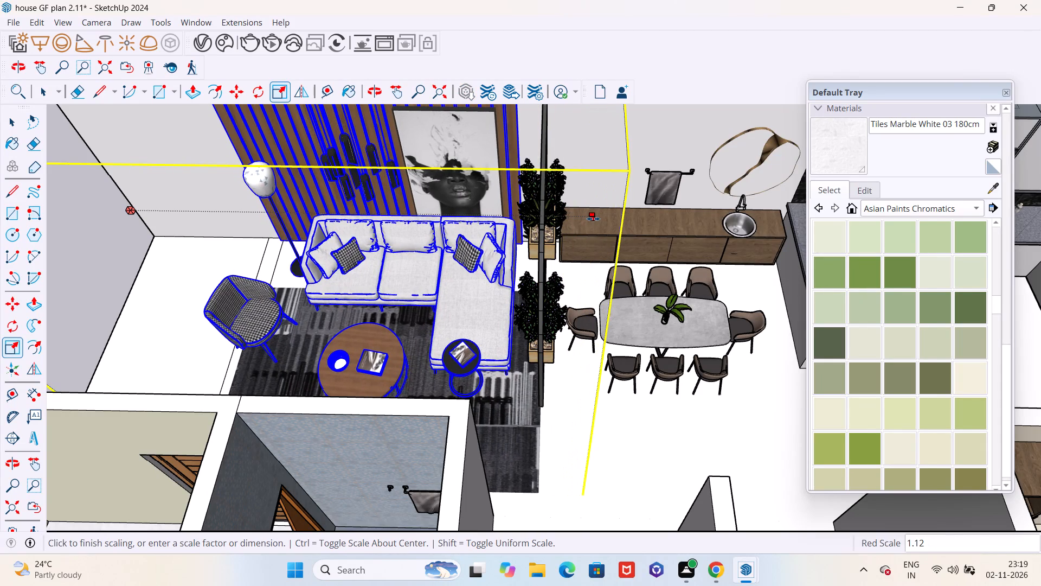
left_click_drag(593, 219, 579, 219)
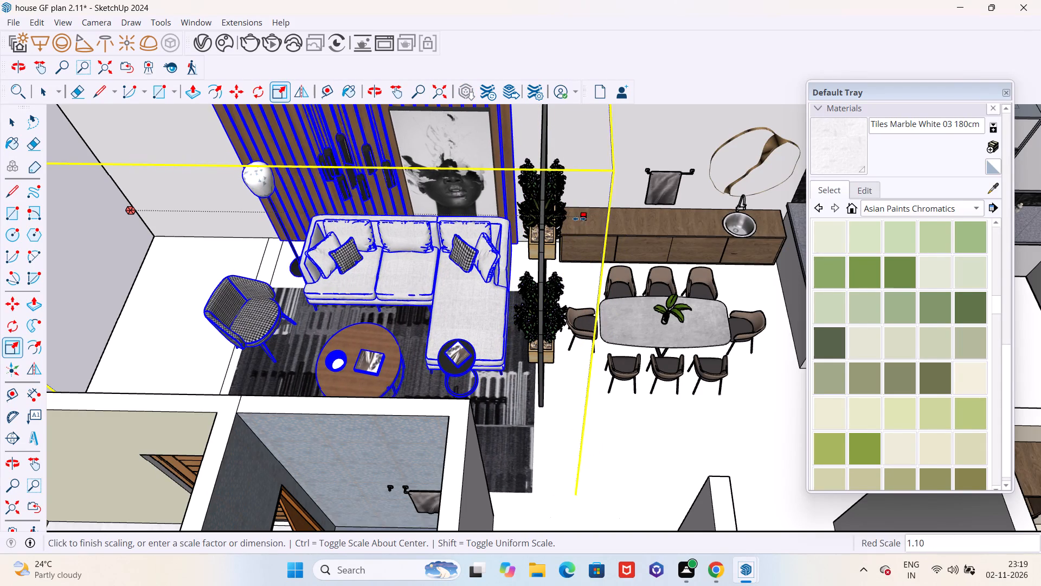
left_click_drag(579, 219, 628, 218)
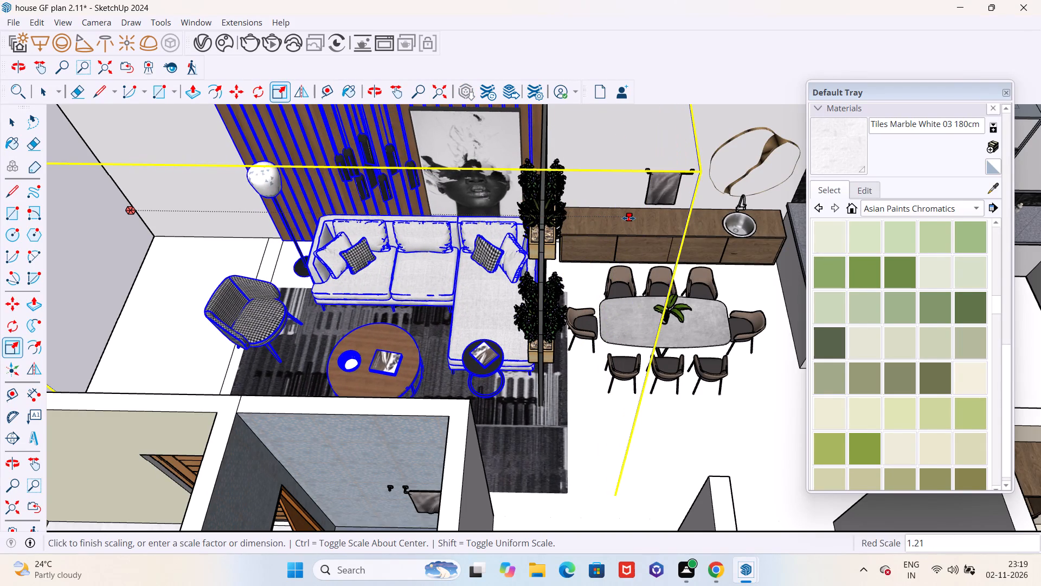
left_click_drag(628, 218, 626, 219)
Open the sofa set component and delete the striped rug under the sofa and coffee table.
scroll(553, 221, "down", 5)
middle_click_drag(490, 247, 594, 258)
scroll(491, 320, "up", 10)
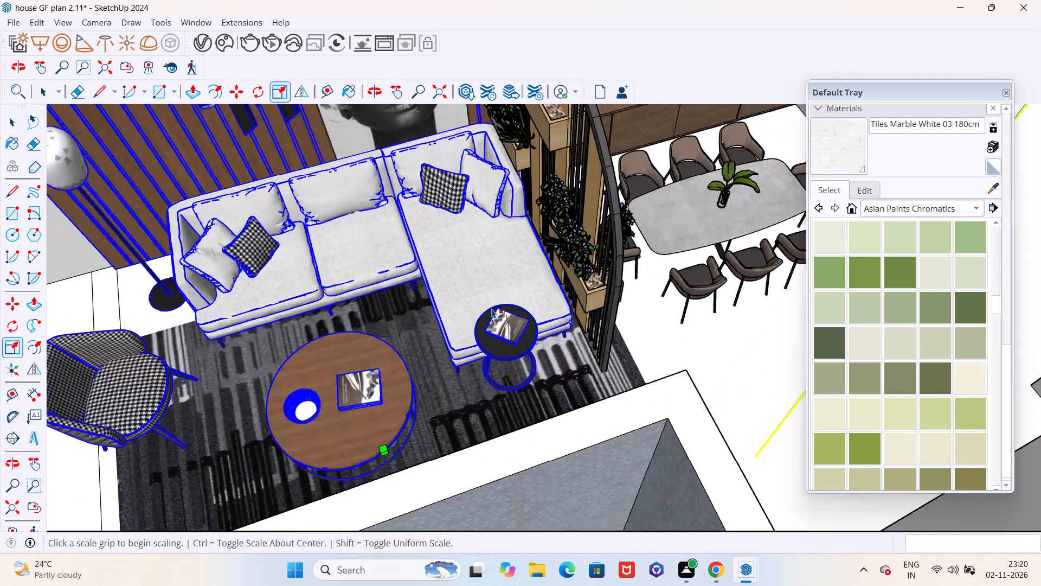
scroll(492, 309, "up", 1)
key("space")
scroll(493, 295, "down", 10)
middle_click_drag(504, 307, 335, 356)
key("space")
double_click(502, 359)
left_click(505, 366)
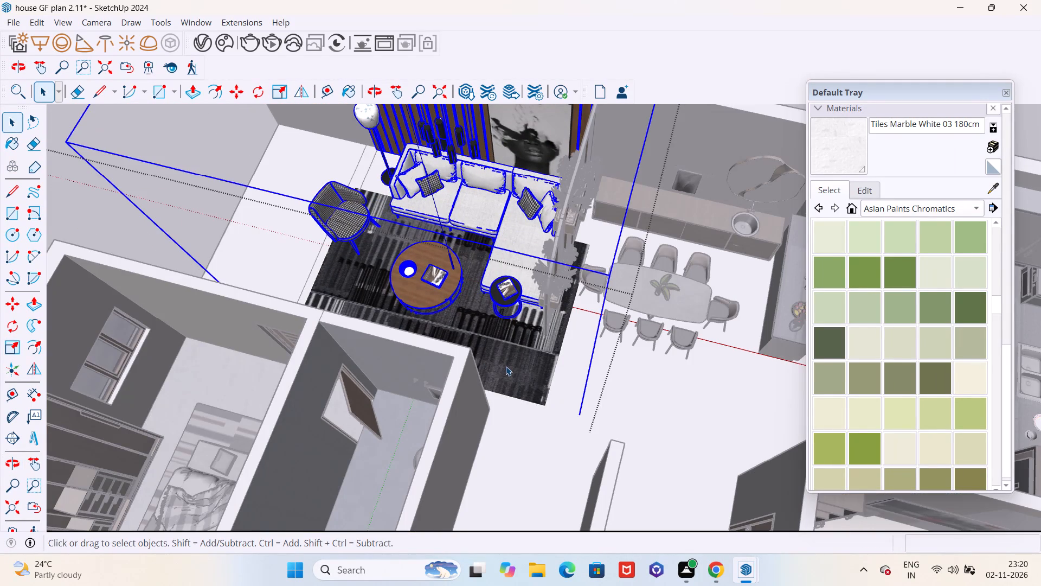
triple_click(506, 366)
scroll(506, 366, "up", 1)
scroll(506, 366, "down", 1)
scroll(506, 366, "up", 3)
scroll(506, 366, "down", 1)
scroll(506, 366, "up", 3)
key("Delete")
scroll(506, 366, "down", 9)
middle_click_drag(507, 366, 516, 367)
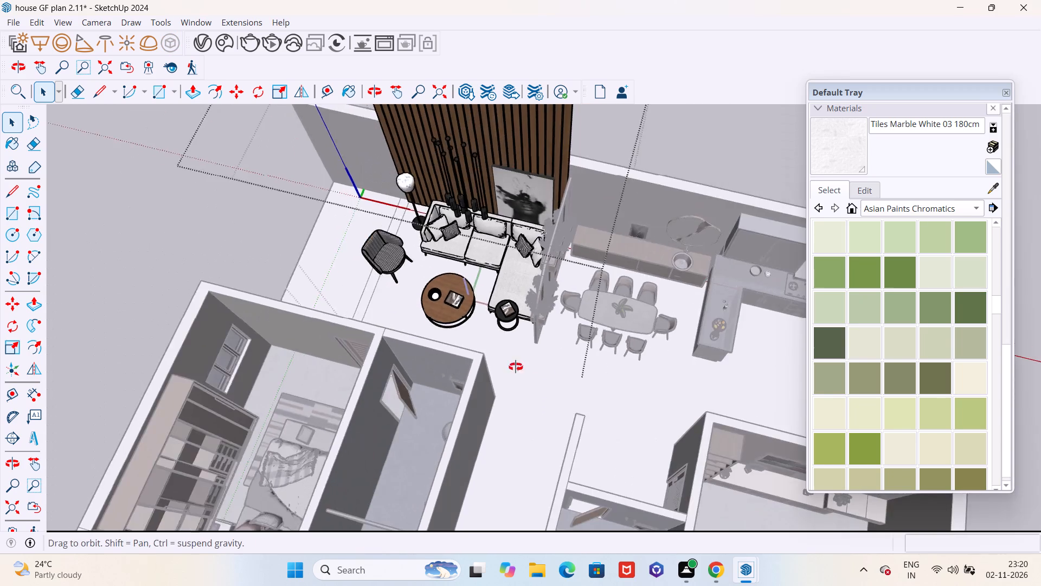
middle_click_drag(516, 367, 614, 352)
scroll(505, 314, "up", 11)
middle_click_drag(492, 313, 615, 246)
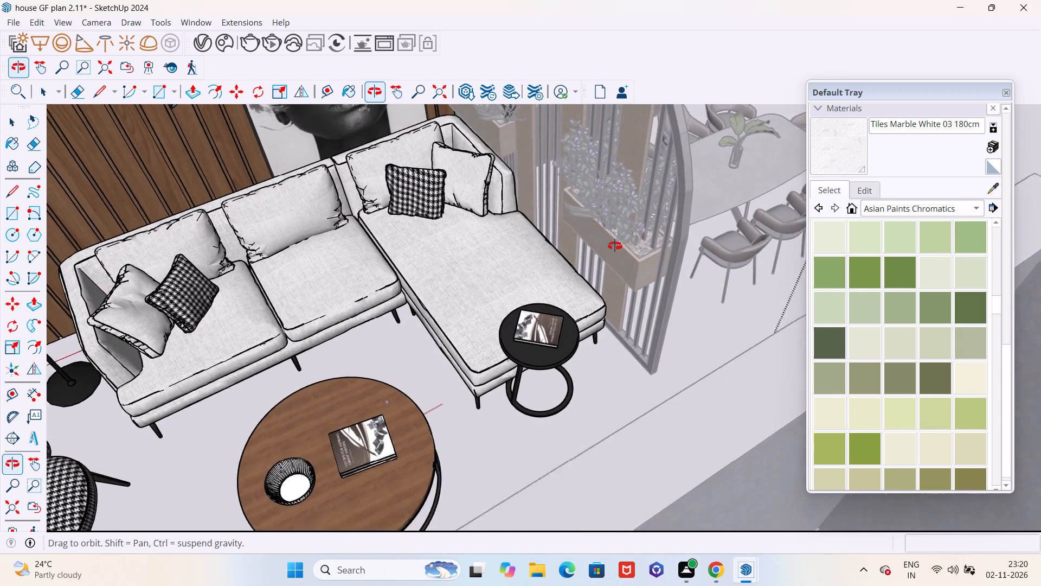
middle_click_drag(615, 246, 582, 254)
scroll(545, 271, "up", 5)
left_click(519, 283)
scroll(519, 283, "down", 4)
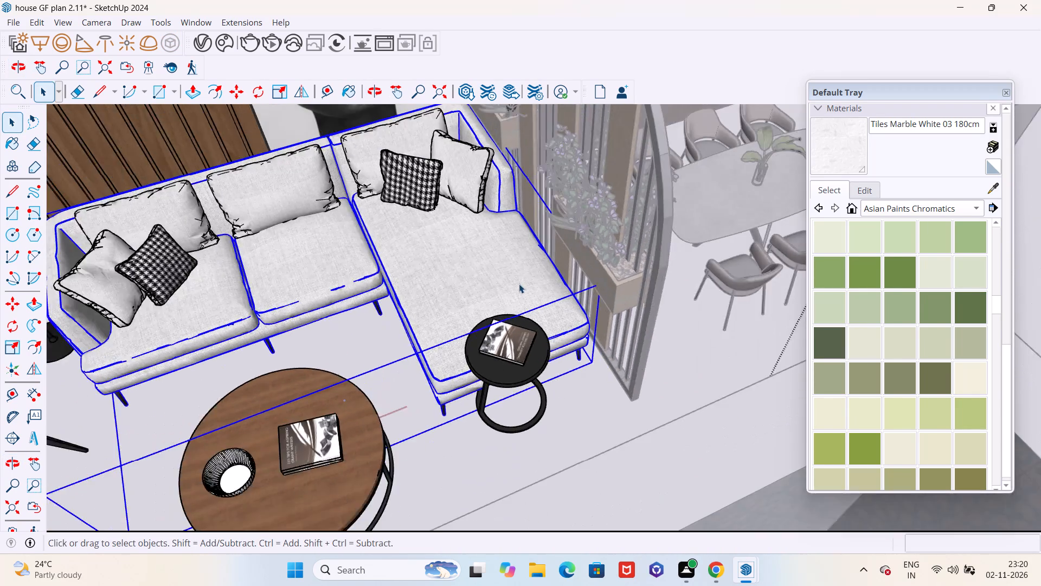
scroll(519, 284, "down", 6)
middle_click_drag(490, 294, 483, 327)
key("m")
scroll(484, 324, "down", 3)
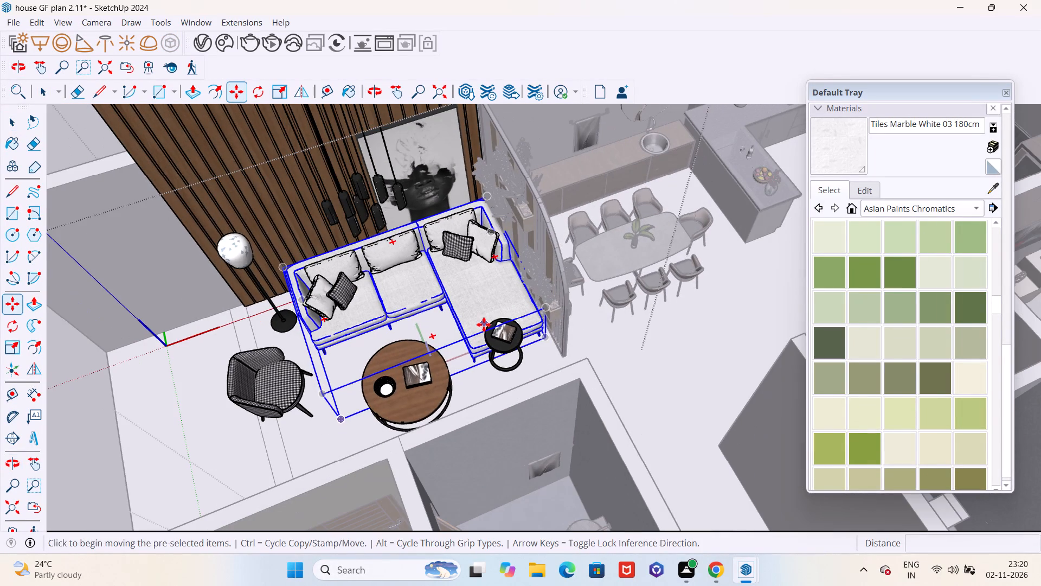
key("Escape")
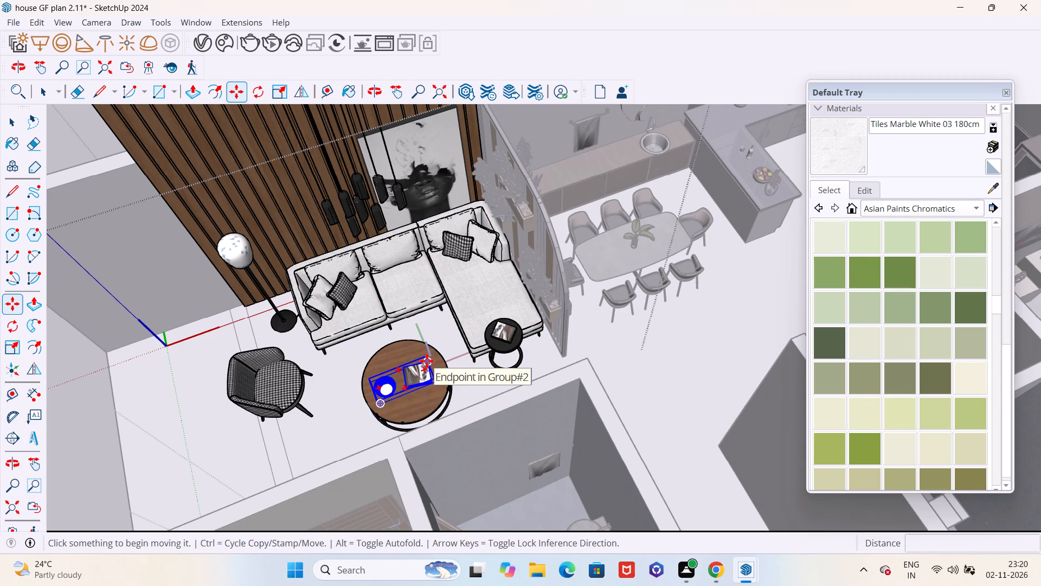
Select the sofa, coffee table, side-table book, armchair and floor lamp together and try to move them away from the plant partition.
key("space")
left_click(473, 297)
scroll(413, 346, "up", 3)
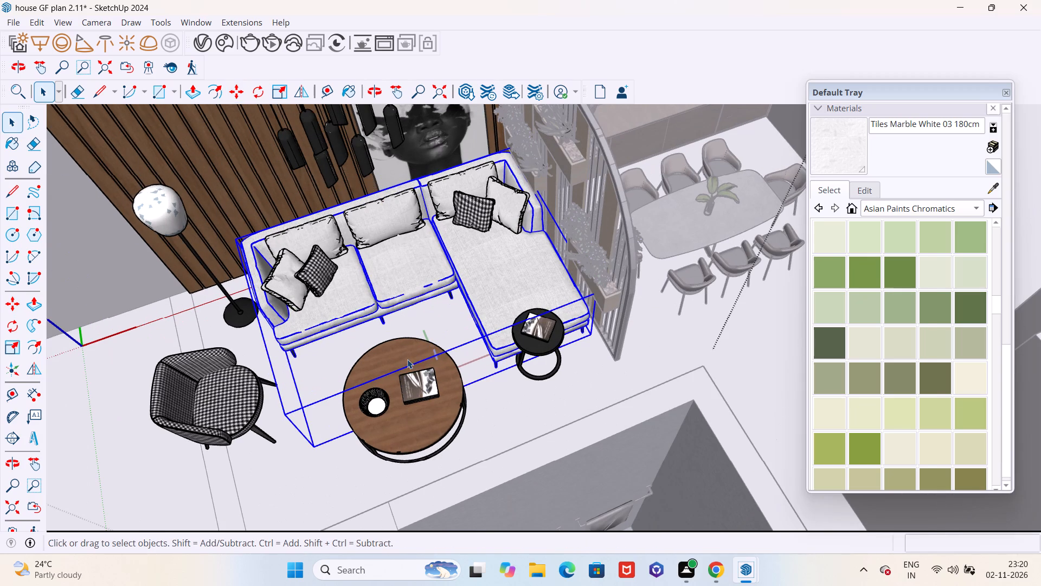
left_click(405, 364, "shift")
left_click(539, 340, "shift")
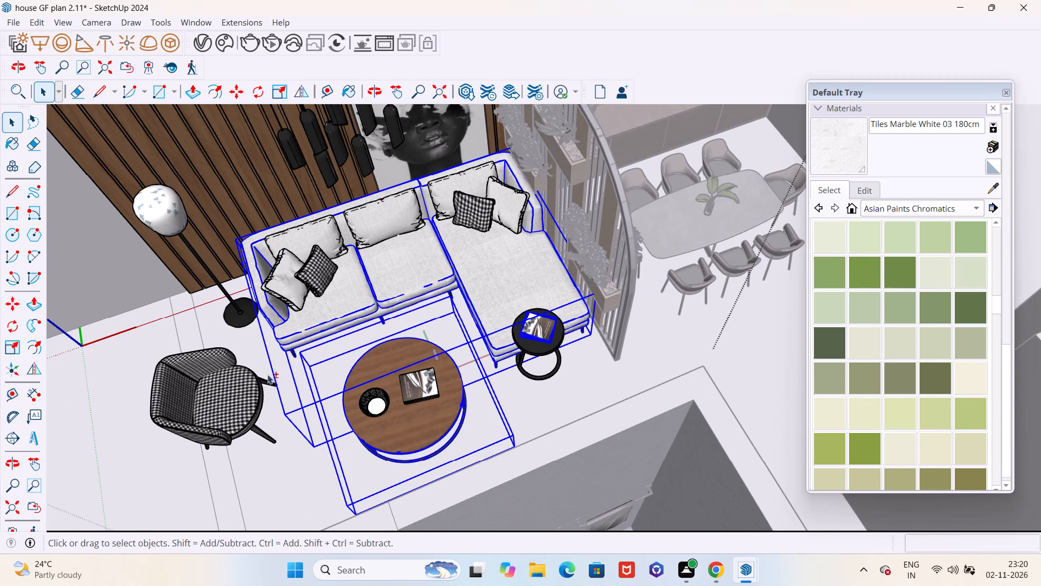
left_click(237, 391, "shift")
left_click(245, 310, "shift")
scroll(391, 340, "down", 3)
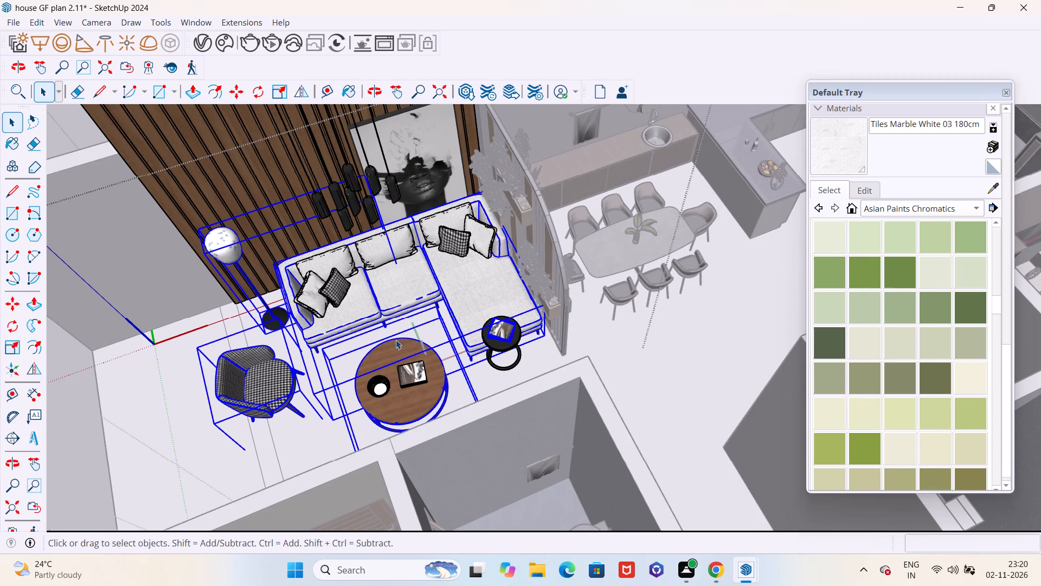
key("m")
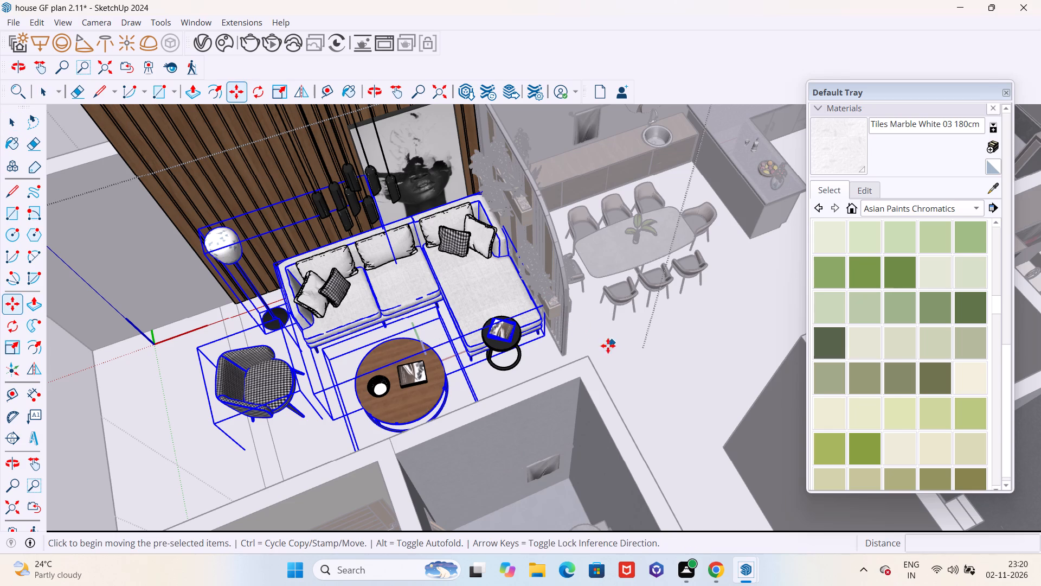
scroll(545, 340, "down", 10)
middle_click_drag(544, 348, 504, 426)
scroll(517, 382, "up", 10)
left_click(546, 348)
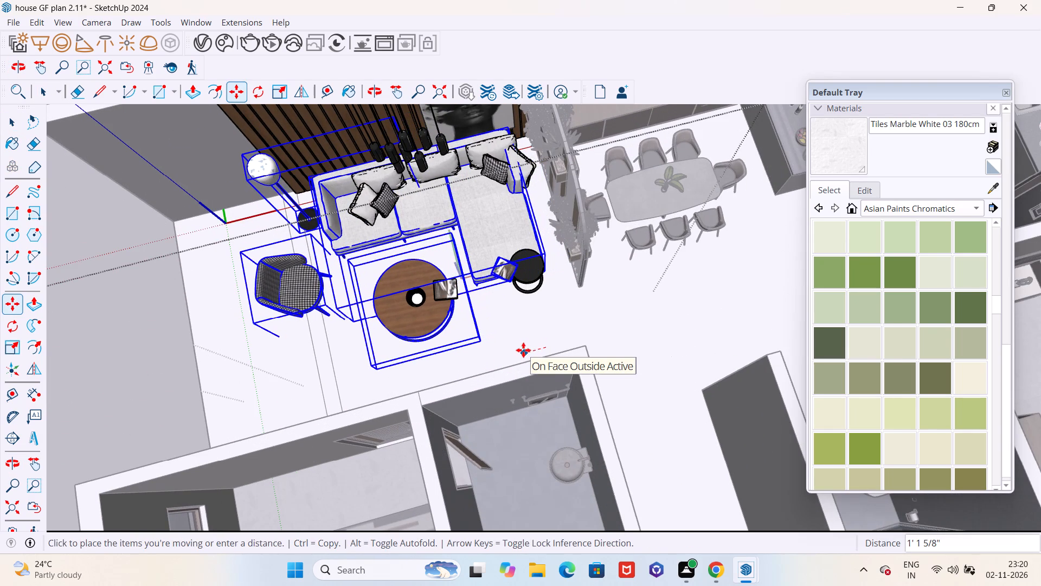
key("Escape")
Add the round black side table to the selection and try to move the furniture away from the plant partition.
middle_click_drag(533, 327, 541, 241)
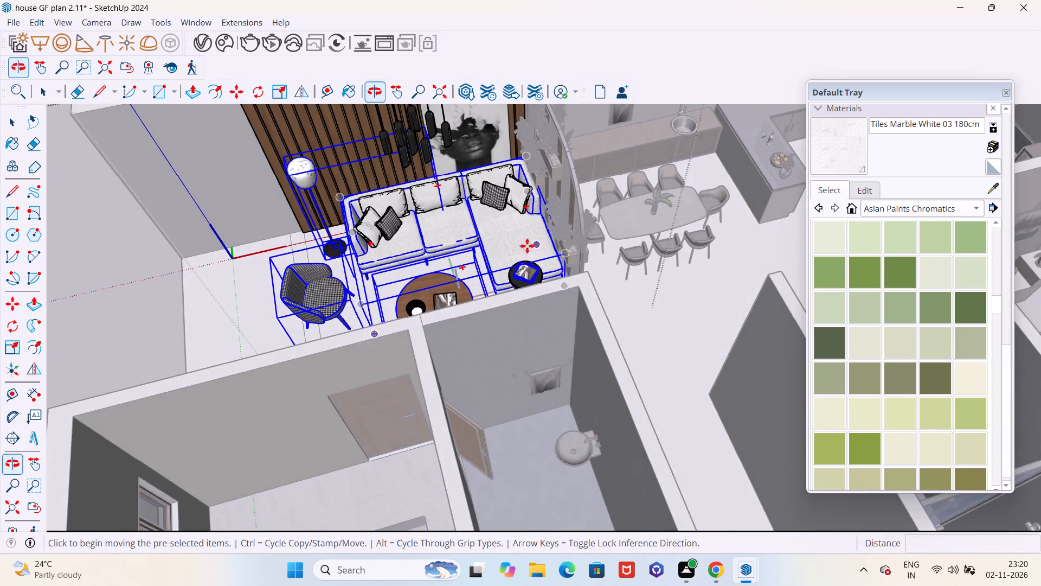
scroll(509, 268, "up", 10)
middle_click_drag(518, 285, 563, 294)
key("space")
scroll(537, 303, "up", 4)
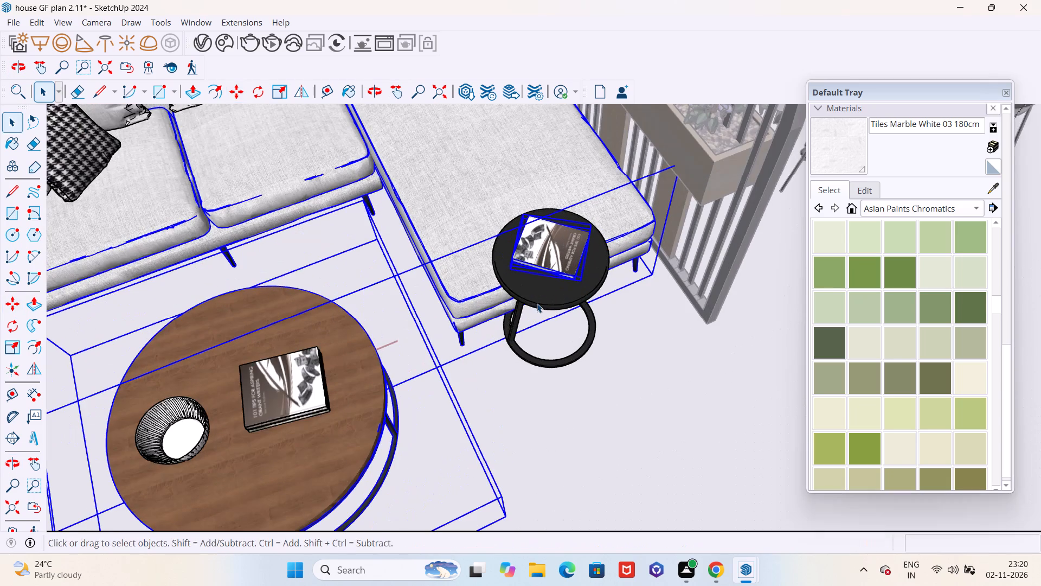
left_click(536, 304, "shift")
scroll(536, 309, "down", 11)
middle_click_drag(568, 310, 466, 389)
scroll(493, 356, "down", 5)
middle_click_drag(516, 367, 512, 383)
scroll(513, 383, "down", 1)
scroll(513, 383, "up", 8)
key("m")
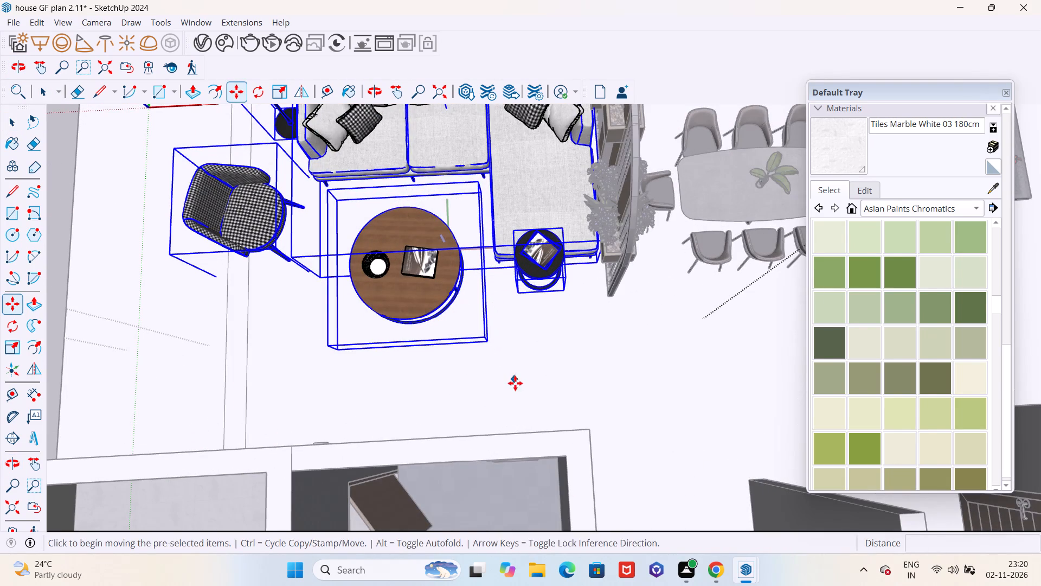
left_click(522, 395)
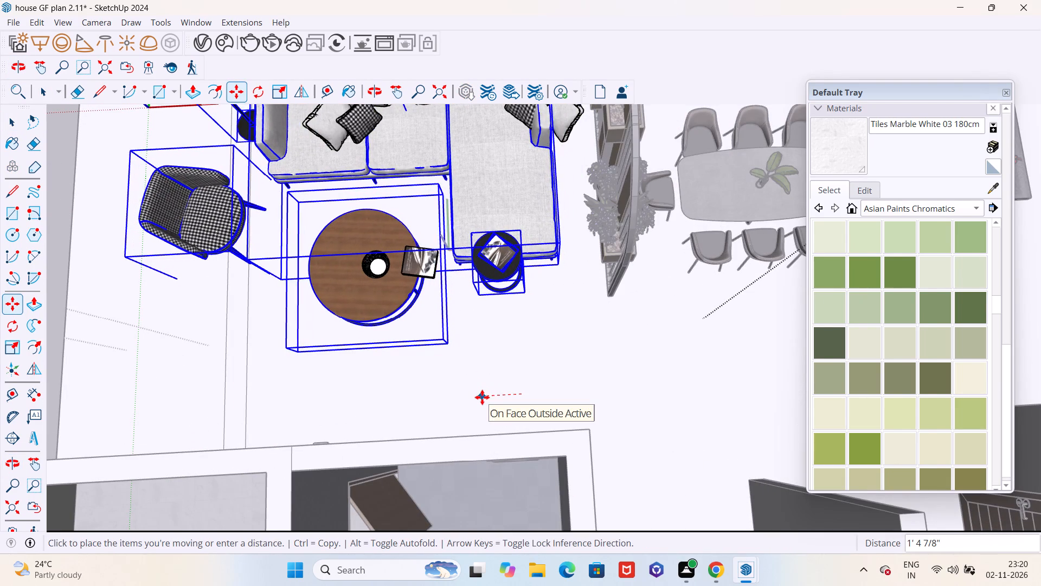
key("Escape")
Add the sofa cushions to the selection and try again to shift the furniture away from the plant partition.
scroll(519, 402, "down", 4)
middle_click_drag(511, 381, 557, 364)
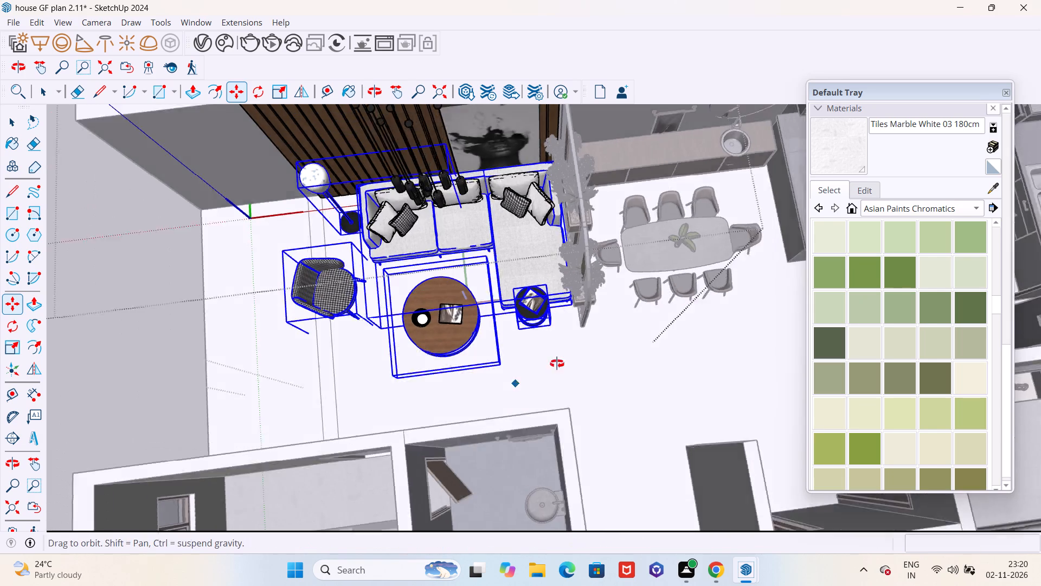
middle_click_drag(557, 364, 618, 322)
scroll(491, 234, "up", 9)
key("space")
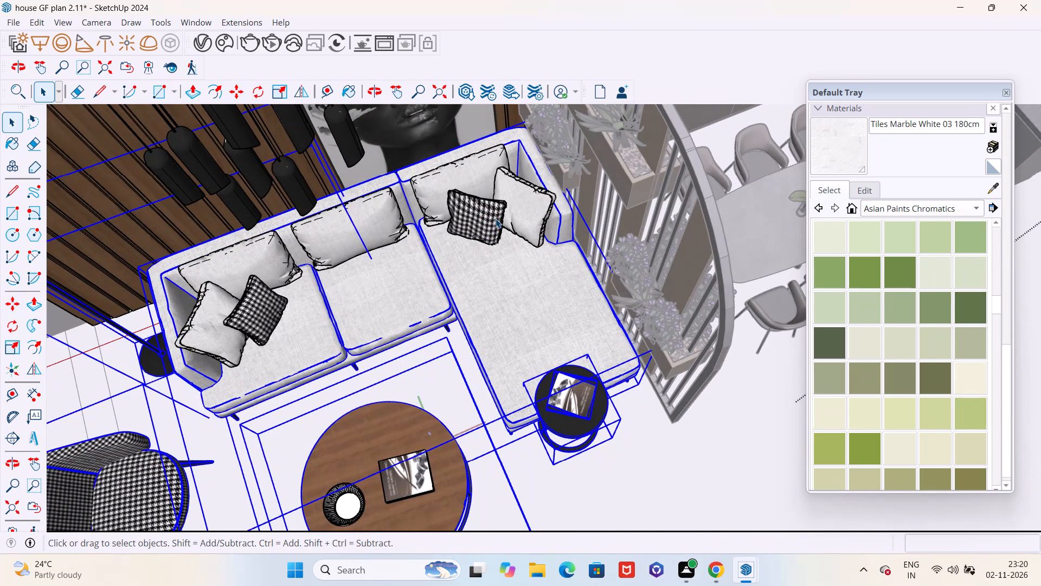
left_click(493, 219, "shift")
scroll(462, 249, "down", 2)
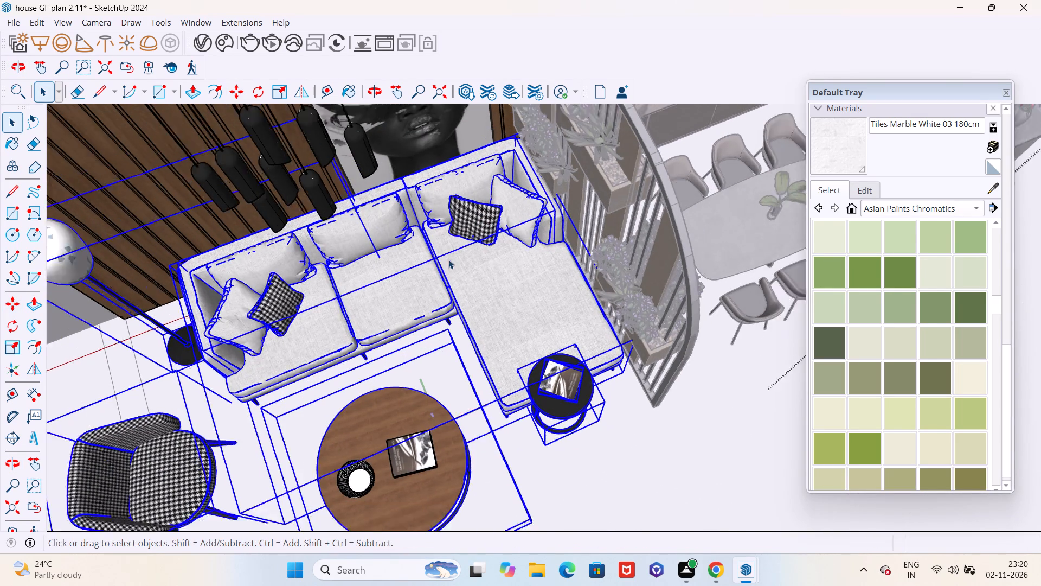
scroll(448, 259, "down", 10)
middle_click_drag(495, 282, 403, 371)
scroll(478, 369, "up", 9)
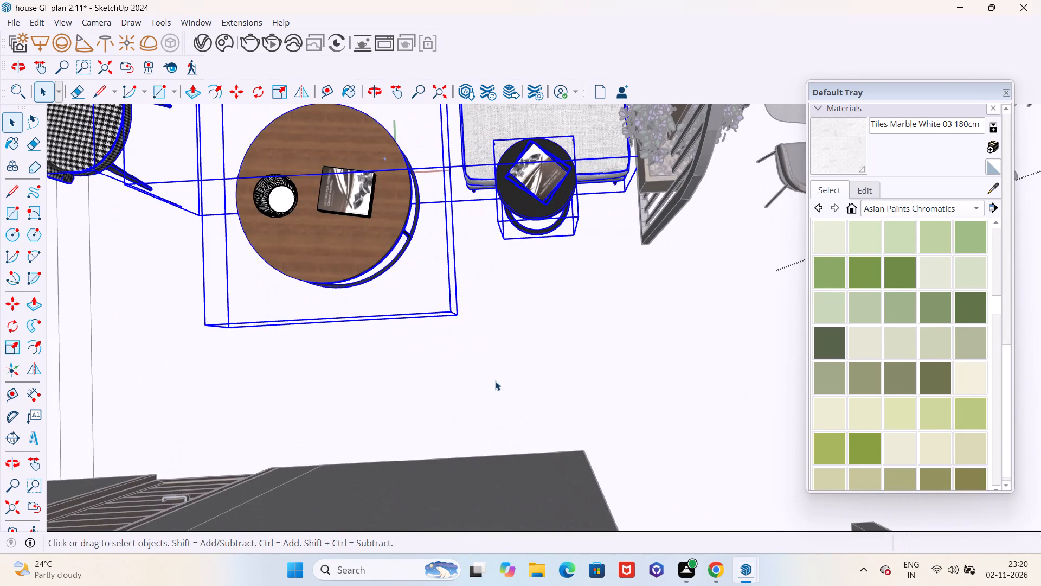
key("m")
left_click(545, 396)
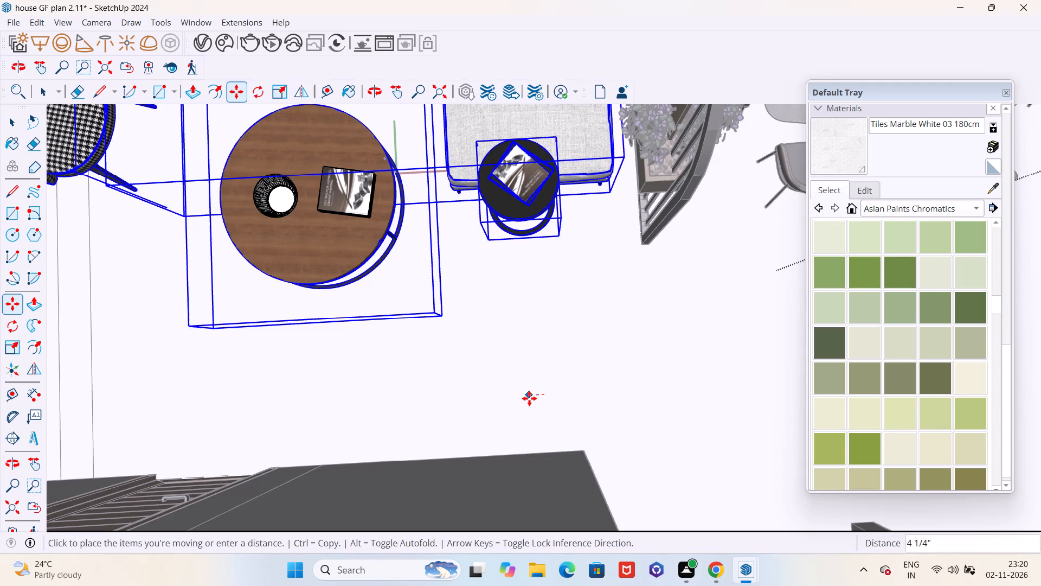
scroll(528, 399, "down", 9)
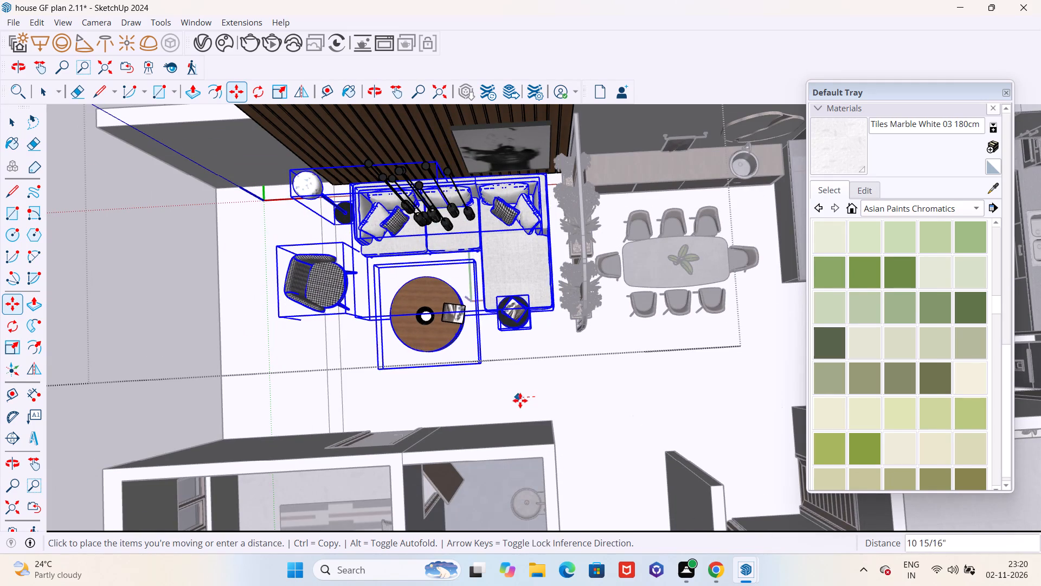
key("Escape")
Move the selected furniture about 8 7/16" away from the plant partition and exit the sofa set component.
middle_click(496, 414)
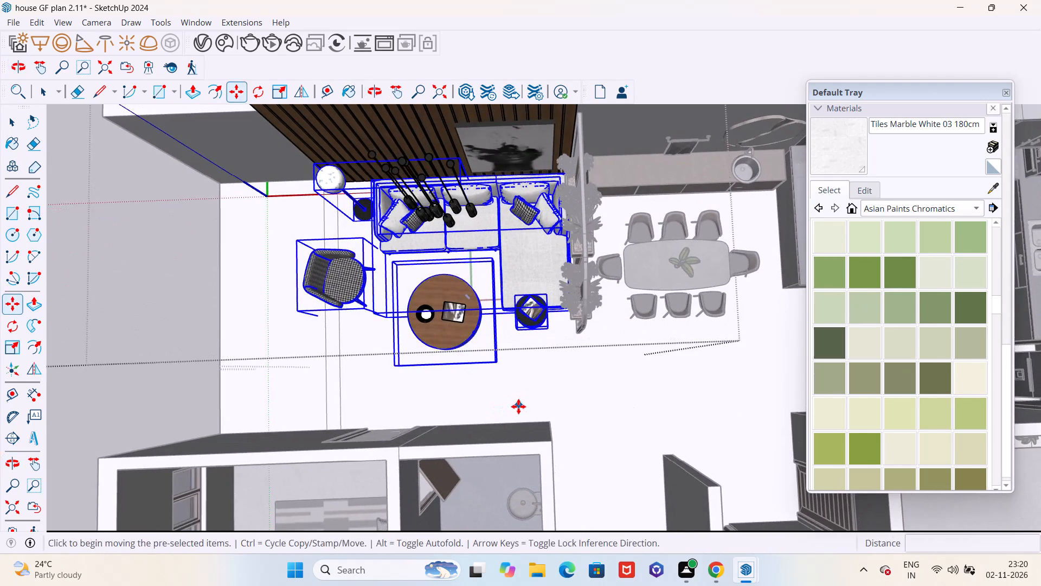
left_click(516, 410)
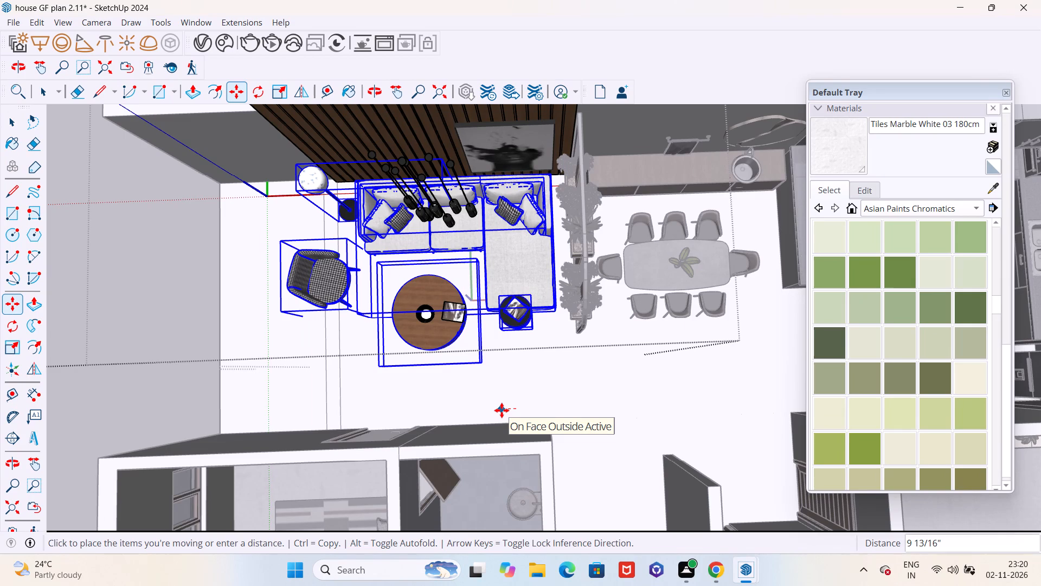
left_click(504, 410)
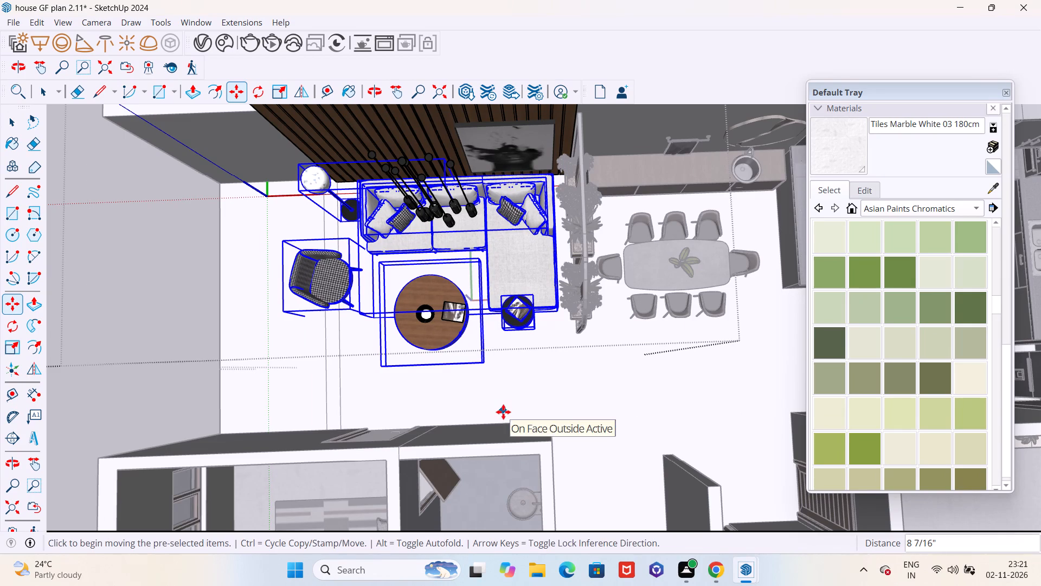
key("Escape")
key("space")
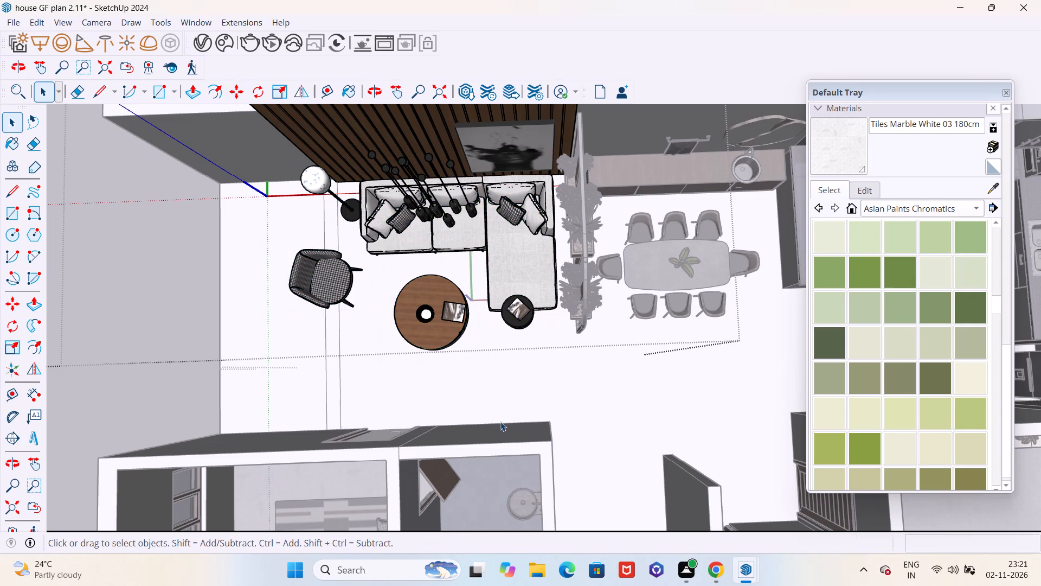
scroll(510, 411, "down", 11)
middle_click_drag(473, 389, 512, 372)
left_click(592, 215)
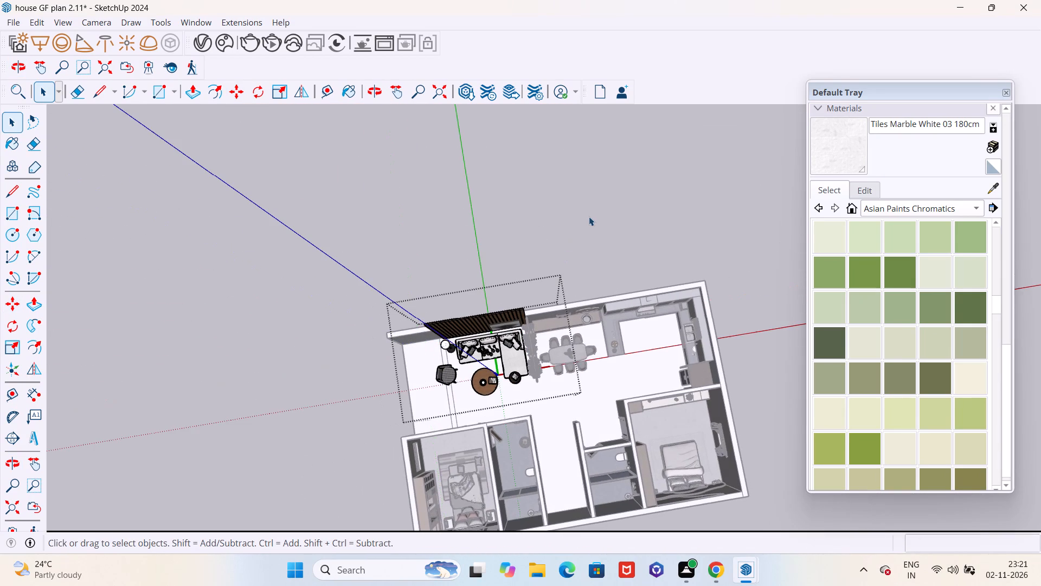
left_click(582, 221)
Erase the two parallel lines running across the living-room floor under the armchair.
scroll(399, 386, "up", 5)
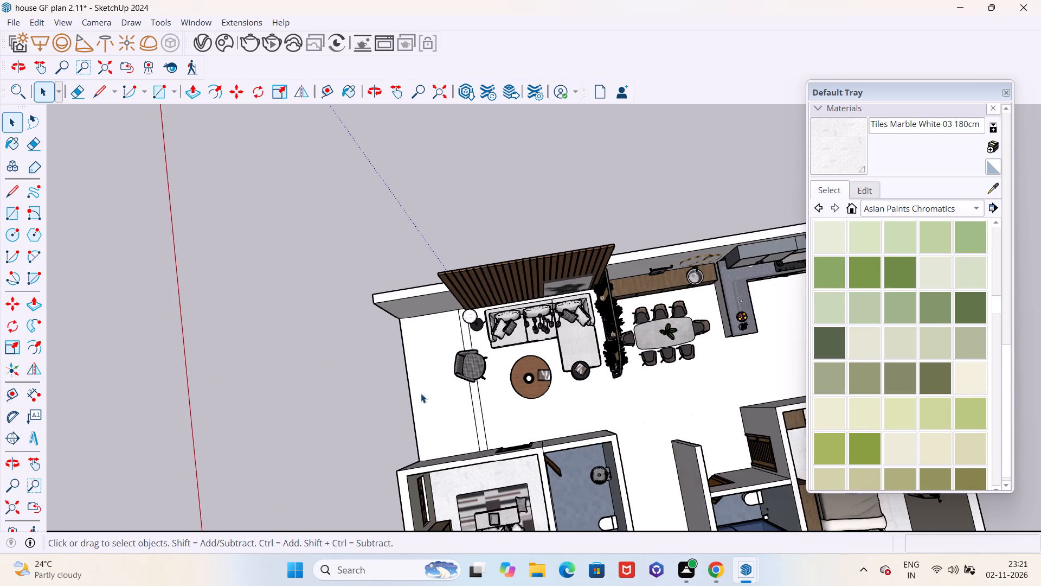
middle_click_drag(443, 416, 535, 394)
scroll(515, 421, "up", 11)
middle_click_drag(490, 434, 525, 430)
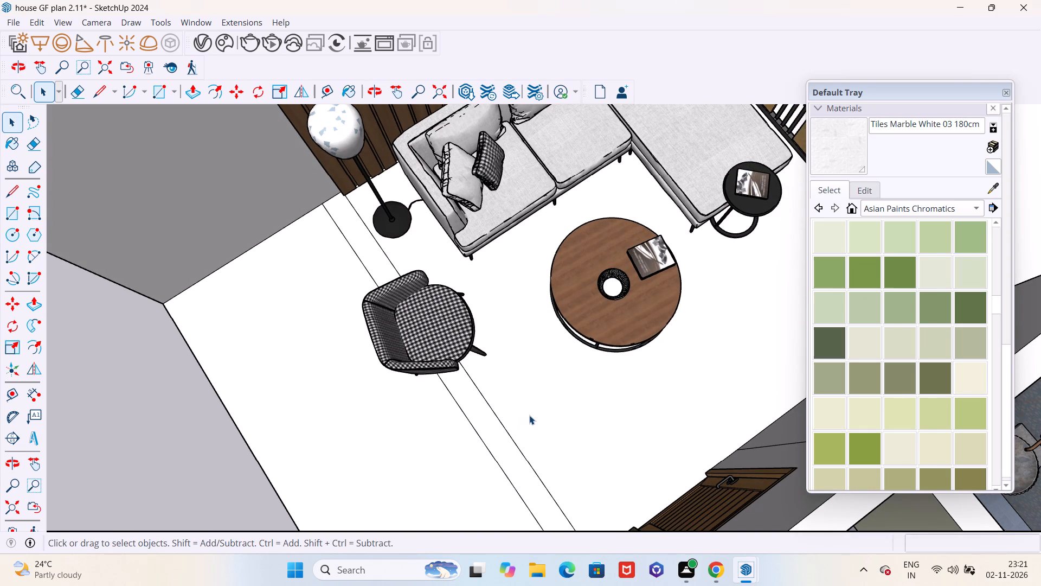
key("e")
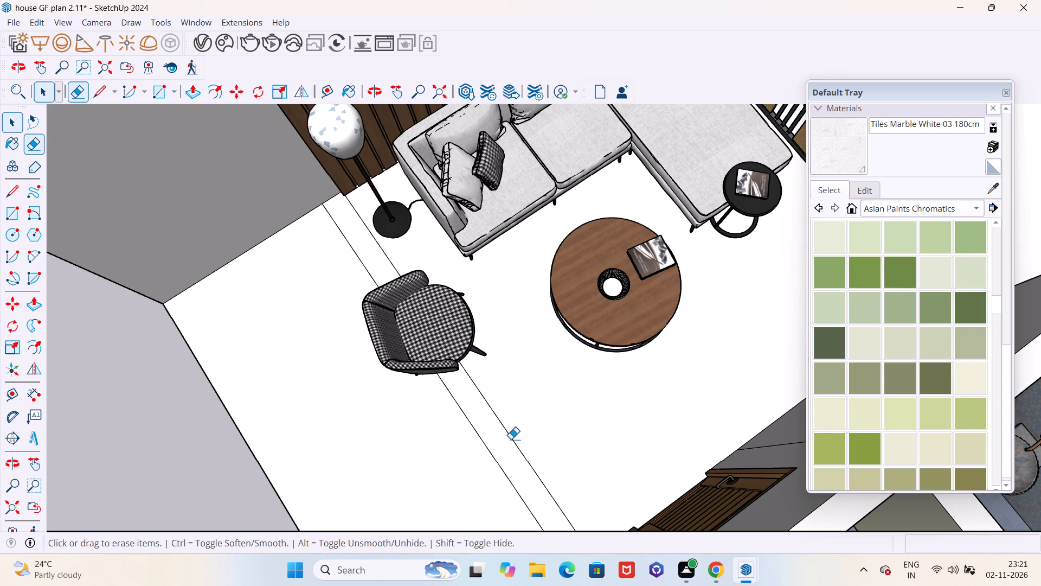
left_click_drag(515, 438, 459, 472)
Examine the whole ground-floor model from above and from the living-room side, including the kitchen and the slatted wall panel.
scroll(469, 426, "down", 19)
middle_click_drag(495, 418, 600, 381)
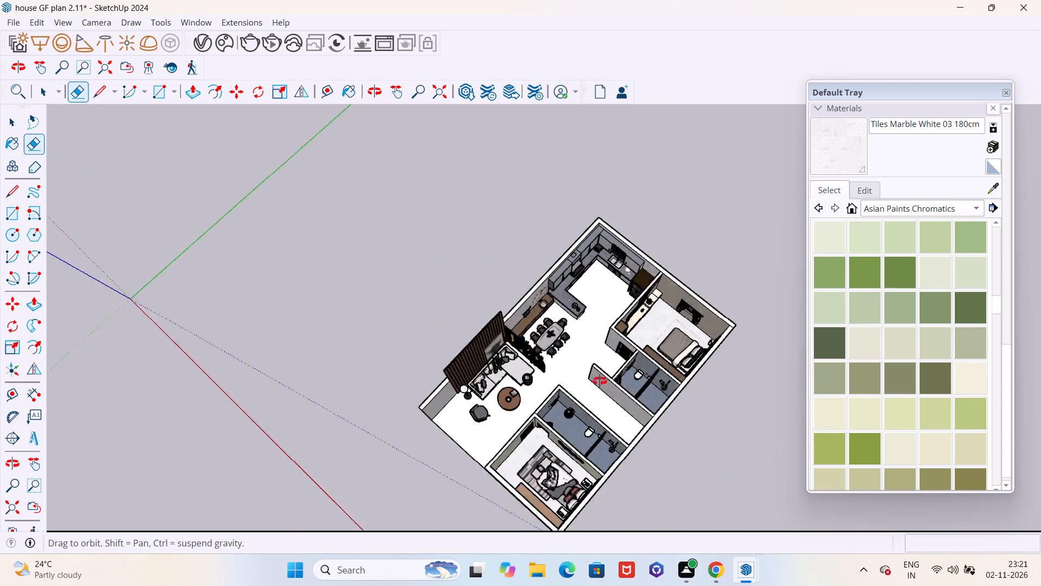
middle_click_drag(600, 381, 690, 329)
scroll(707, 353, "up", 7)
scroll(428, 324, "down", 5)
middle_click_drag(468, 346, 588, 274)
scroll(494, 270, "up", 7)
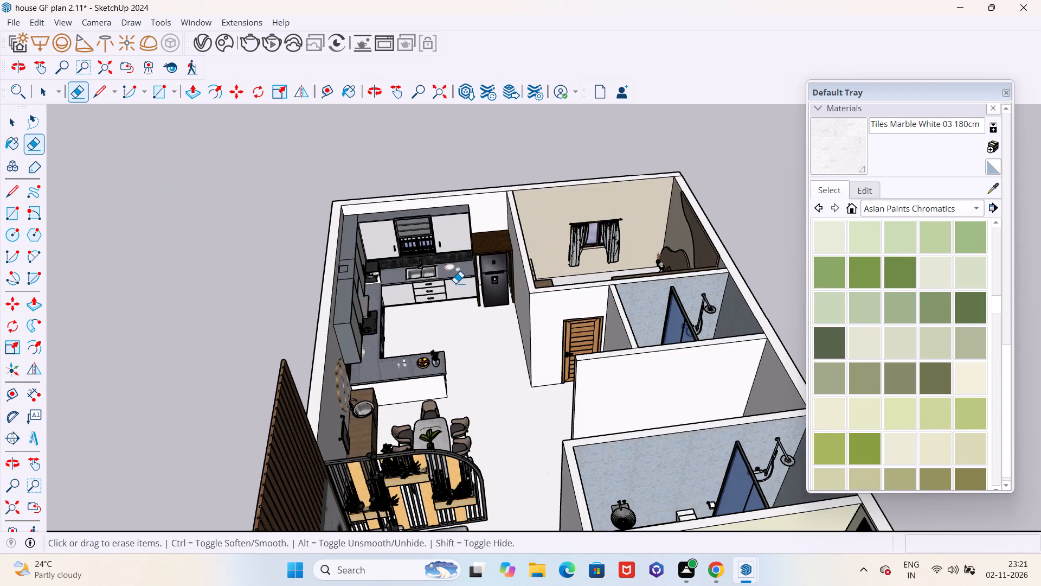
middle_click_drag(428, 323, 350, 225)
scroll(384, 224, "down", 4)
middle_click_drag(370, 242, 396, 257)
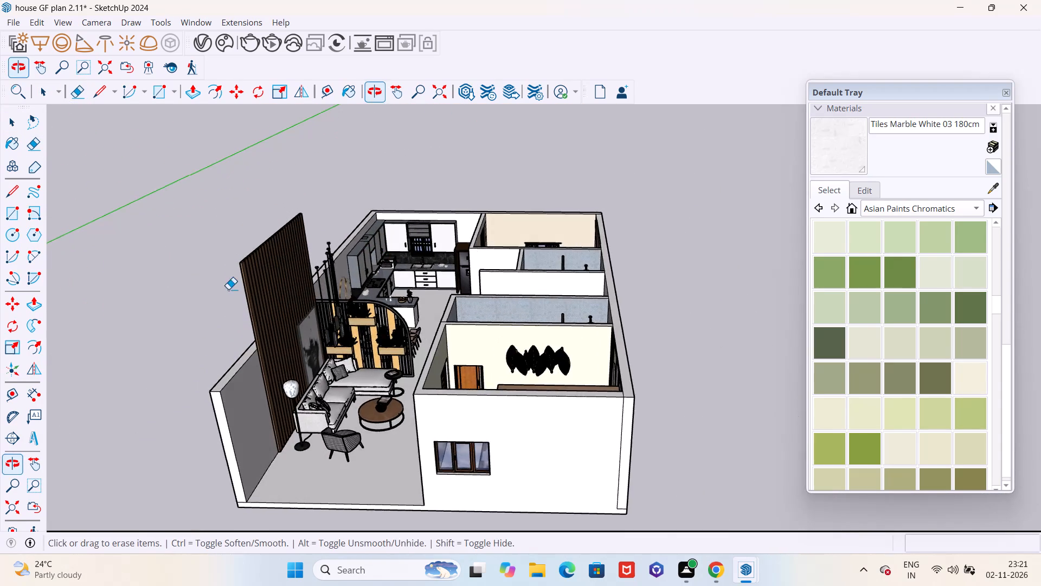
Scale the sofa set with its slatted panel down along the blue axis by about 0.50, level with the house wall tops.
scroll(229, 283, "up", 5)
key("c")
key("space")
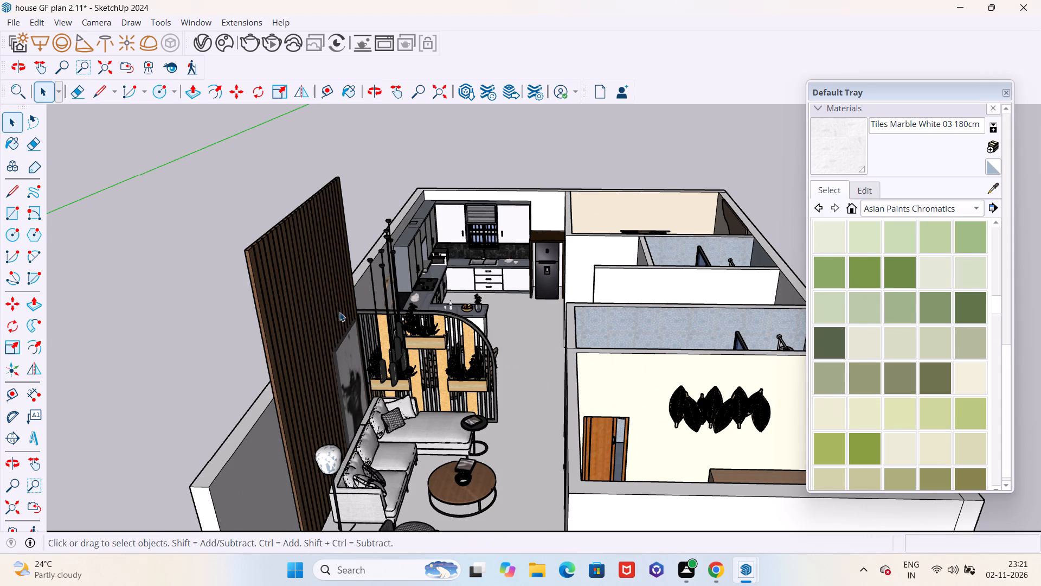
left_click(316, 300)
scroll(334, 301, "down", 4)
middle_click_drag(387, 289, 314, 424)
key("s")
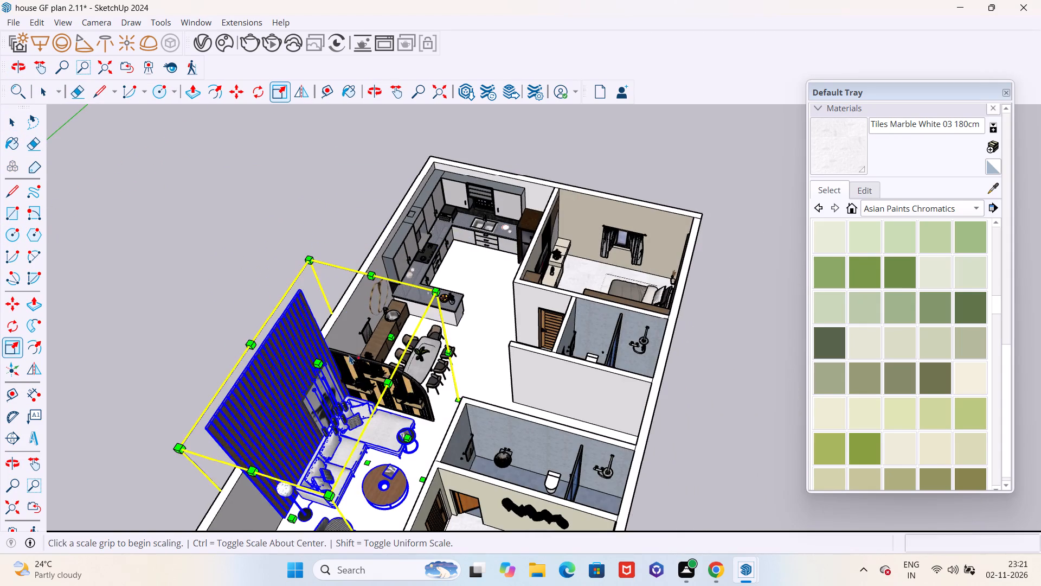
scroll(339, 334, "up", 4)
left_click_drag(306, 386, 352, 344)
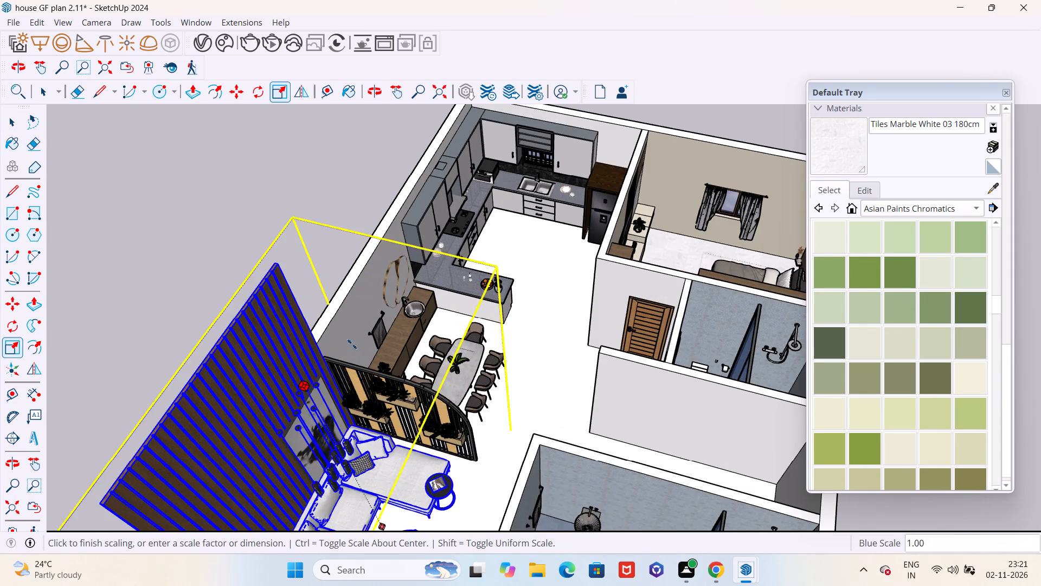
left_click_drag(352, 344, 333, 330)
scroll(347, 341, "down", 2)
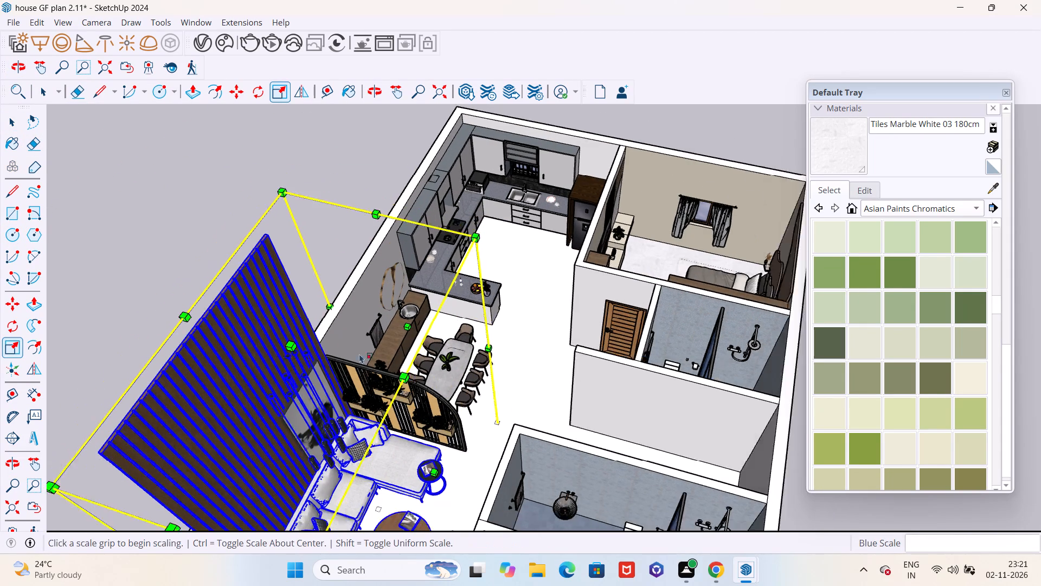
scroll(359, 354, "down", 3)
middle_click_drag(321, 426, 434, 234)
scroll(413, 171, "up", 5)
scroll(410, 231, "down", 5)
middle_click_drag(395, 277, 408, 234)
scroll(393, 258, "down", 3)
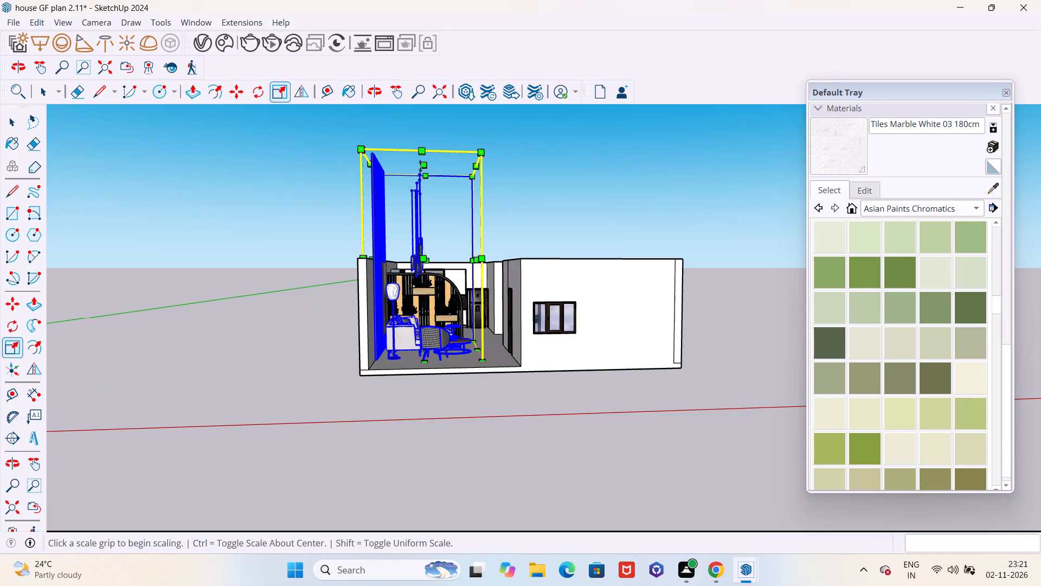
left_click_drag(421, 165, 371, 260)
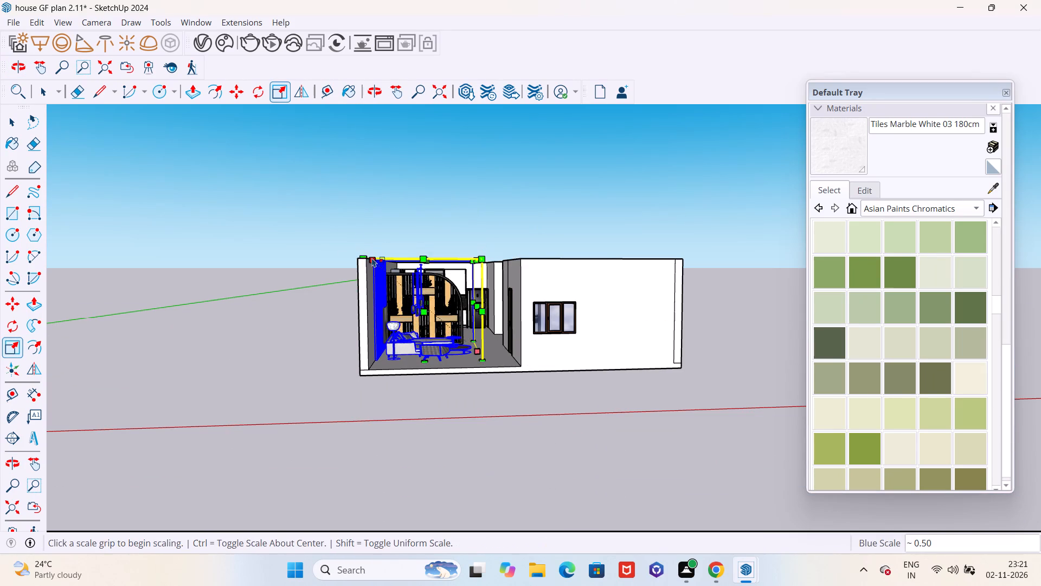
Clear the selection and examine the rescaled sofa set in the living area from above and from both sides of the house.
scroll(372, 258, "down", 5)
middle_click_drag(409, 259, 305, 406)
key("Escape")
key("space")
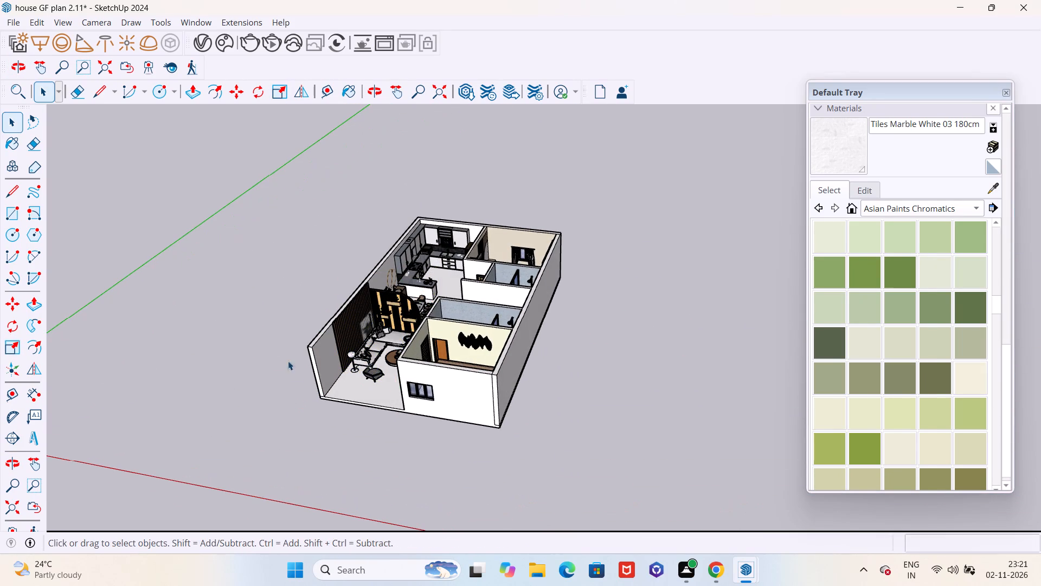
left_click(270, 317)
scroll(271, 320, "up", 2)
middle_click_drag(273, 321, 399, 320)
scroll(436, 403, "up", 2)
scroll(436, 403, "down", 1)
scroll(436, 403, "up", 5)
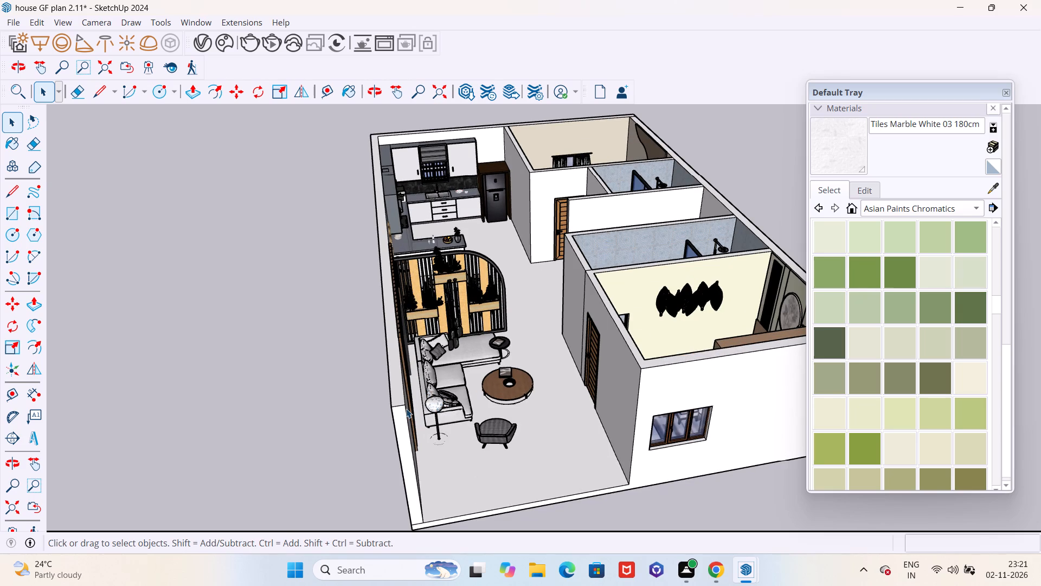
scroll(343, 354, "down", 4)
middle_click_drag(417, 362, 622, 379)
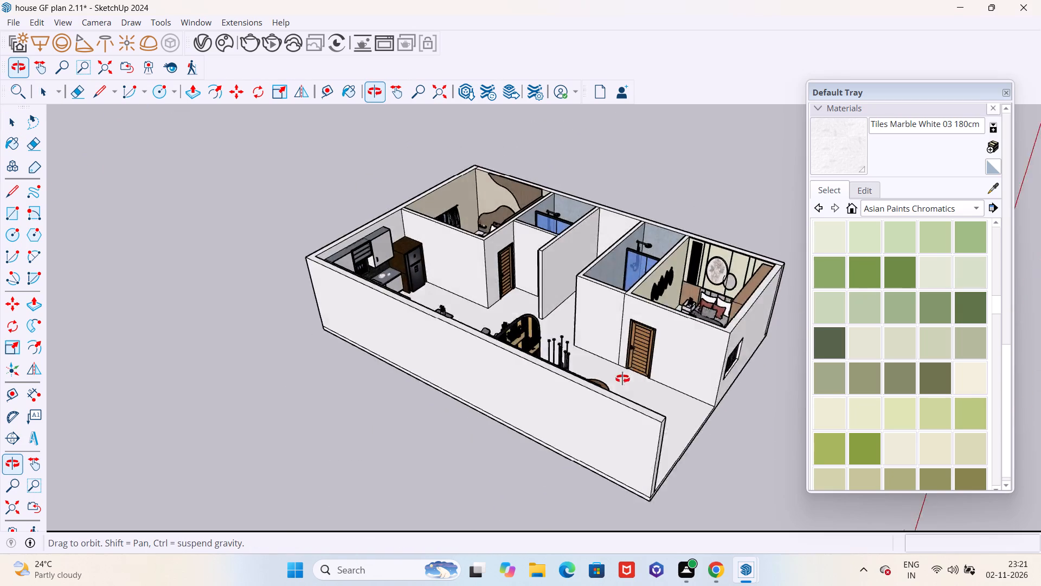
middle_click_drag(622, 379, 220, 397)
scroll(306, 339, "up", 6)
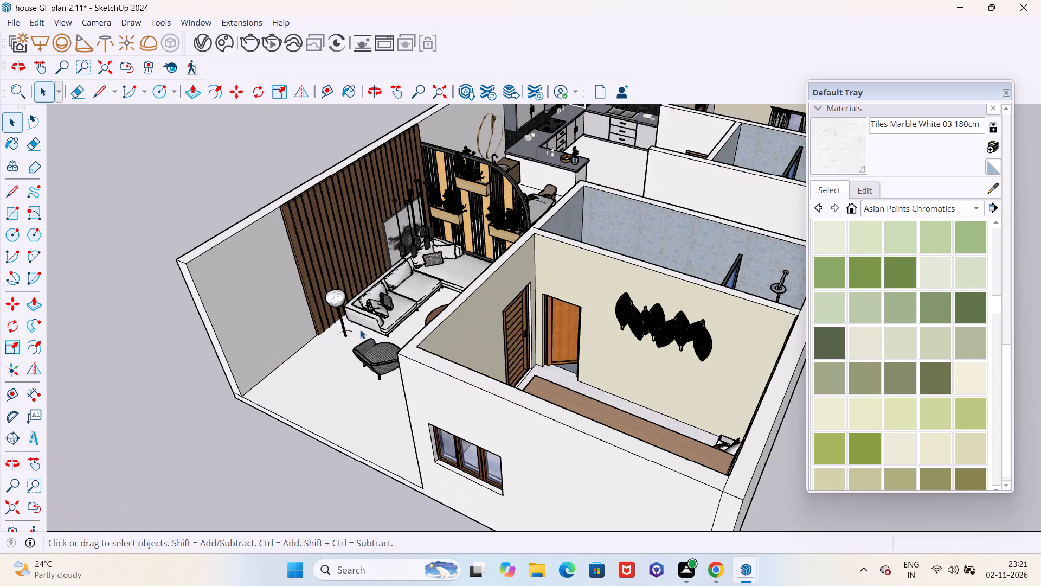
scroll(355, 362, "down", 5)
middle_click_drag(366, 334, 248, 426)
scroll(385, 269, "up", 6)
Delete the cluster of hanging pendant lights above the sofa inside the sofa set component, and exit the component.
left_click(393, 271)
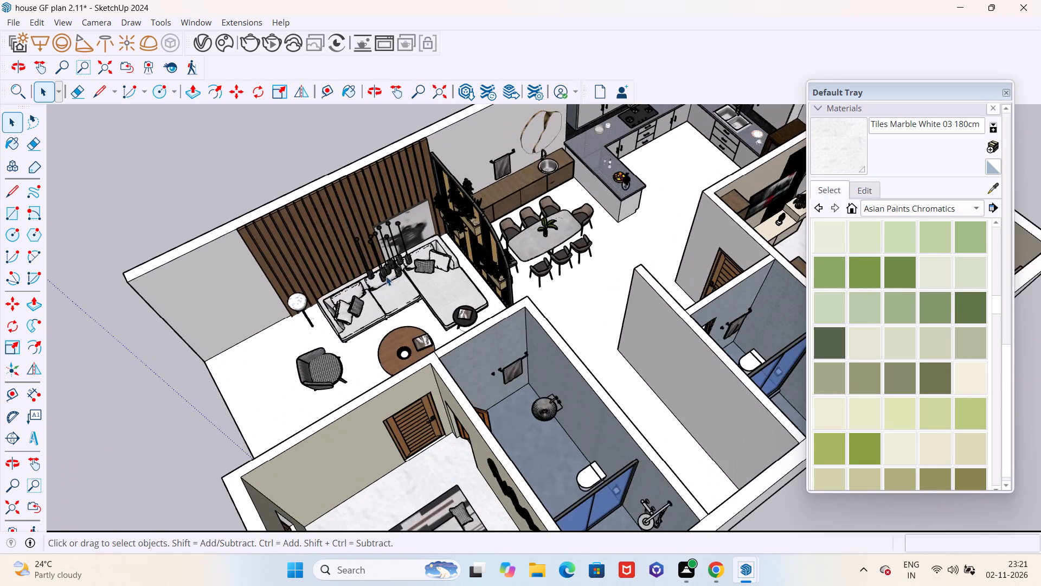
middle_click_drag(331, 308, 551, 142)
scroll(413, 305, "up", 2)
scroll(413, 305, "down", 2)
scroll(413, 305, "up", 2)
double_click(421, 283)
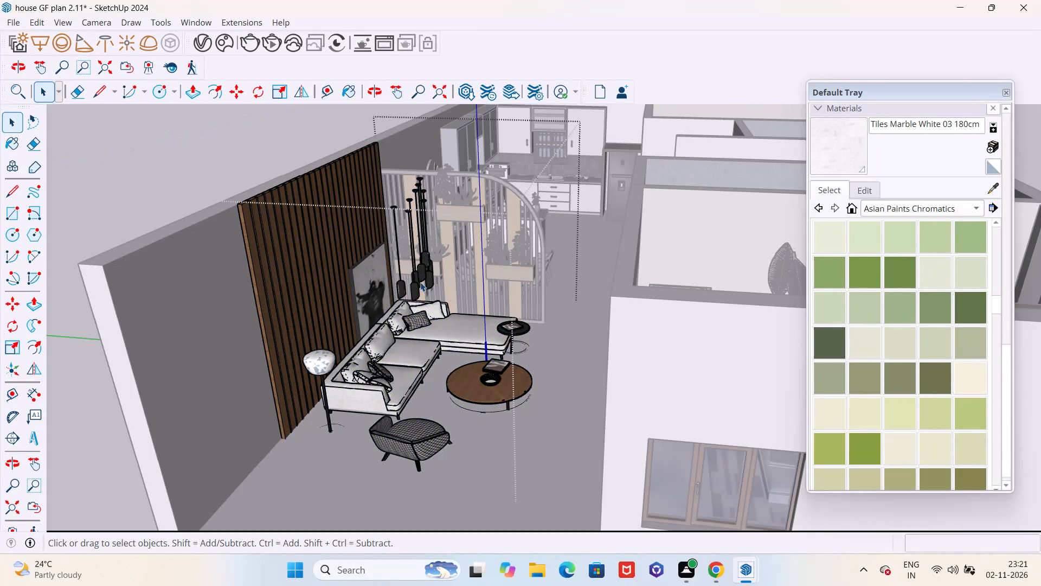
left_click(417, 278)
double_click(417, 278)
left_click(417, 278)
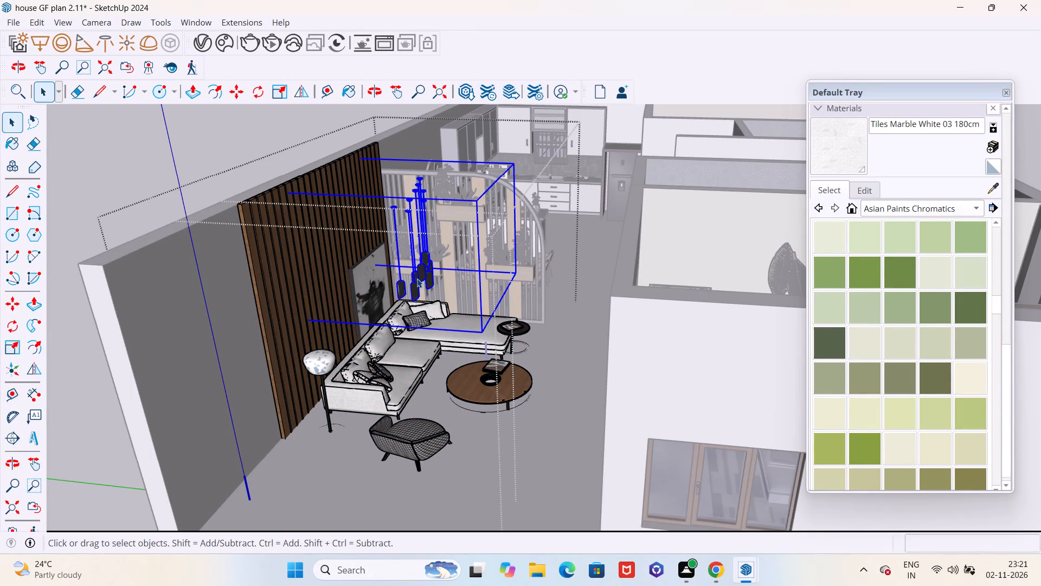
key("Delete")
key("Escape")
key("space")
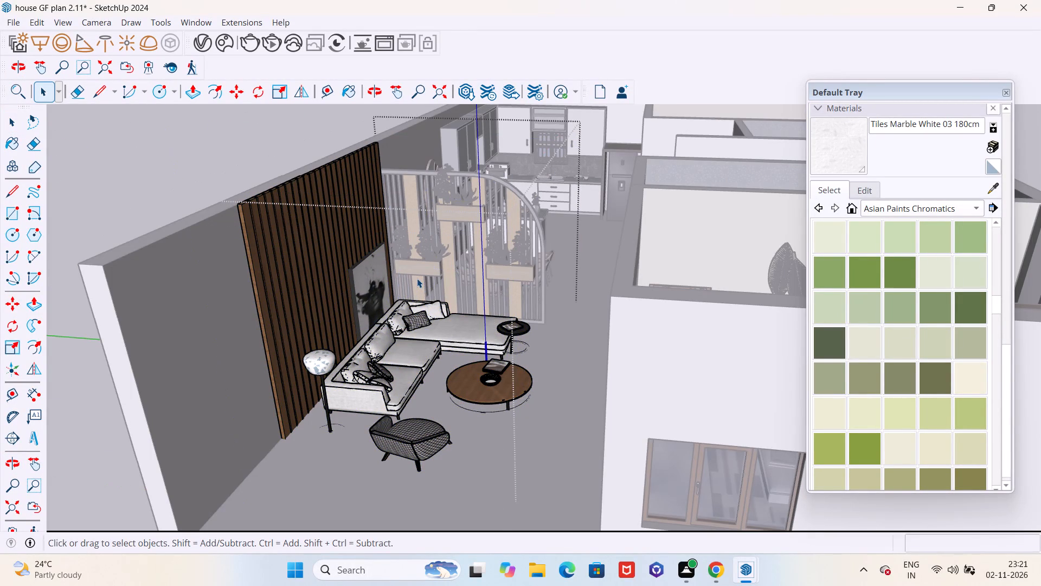
scroll(417, 278, "down", 10)
left_click(250, 319)
left_click(248, 321)
Examine the whole ground-floor layout from above, including the living area, kitchen and bedrooms.
scroll(249, 321, "down", 5)
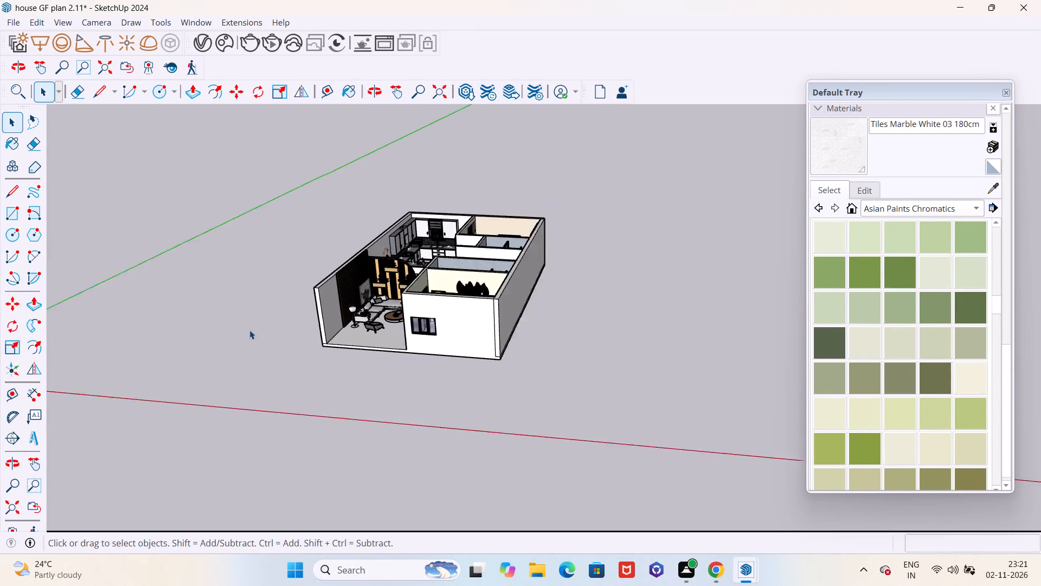
middle_click_drag(255, 323, 301, 356)
scroll(394, 310, "up", 8)
scroll(396, 320, "down", 1)
scroll(396, 320, "up", 3)
scroll(396, 330, "down", 3)
middle_click_drag(390, 346, 366, 444)
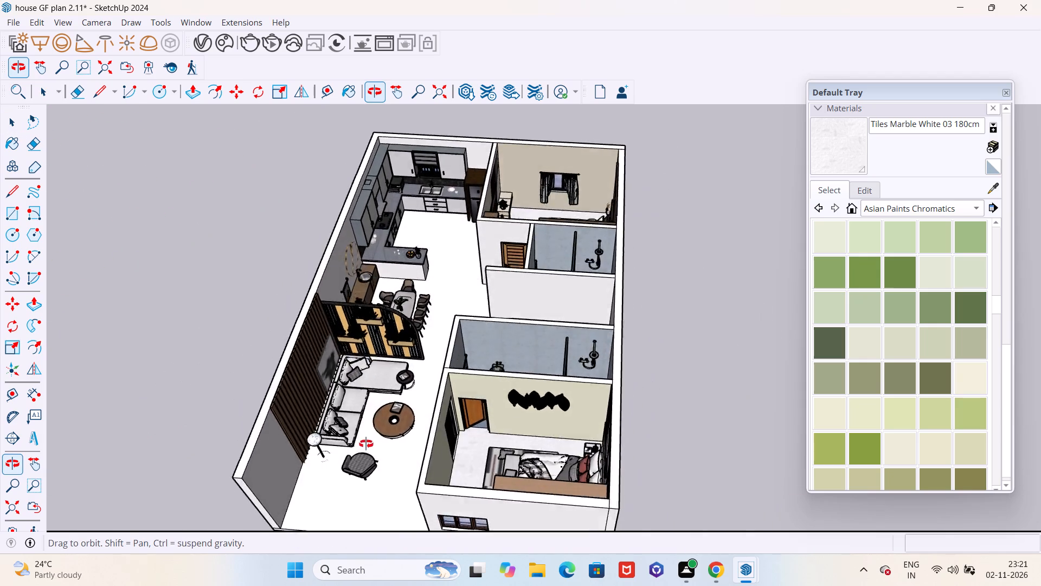
Select the curtain set hanging at the window of the rear bedroom beside the kitchen.
middle_click_drag(366, 444, 717, 457)
scroll(483, 228, "up", 4)
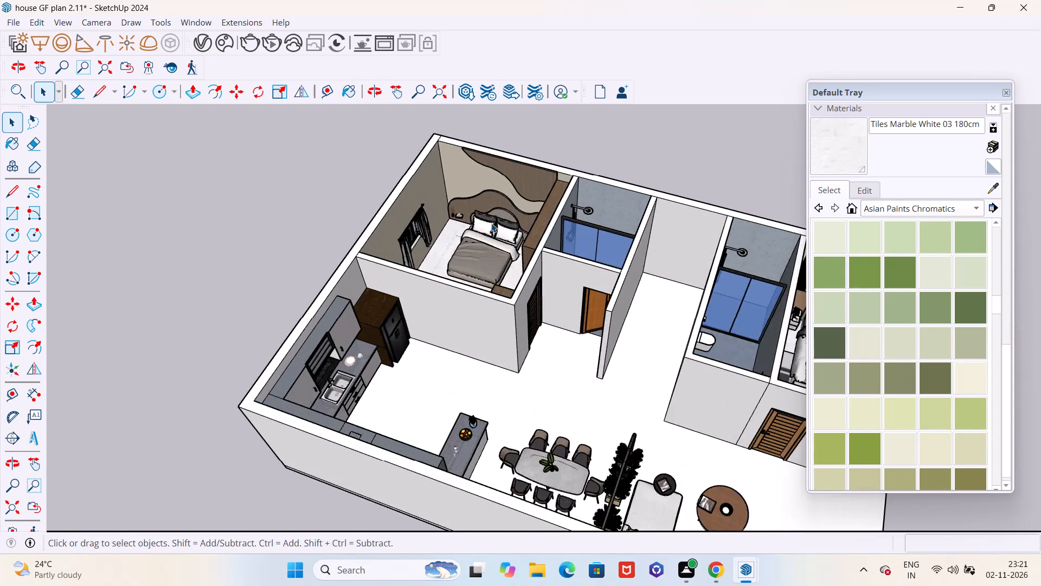
scroll(491, 223, "up", 6)
middle_click_drag(474, 228, 407, 198)
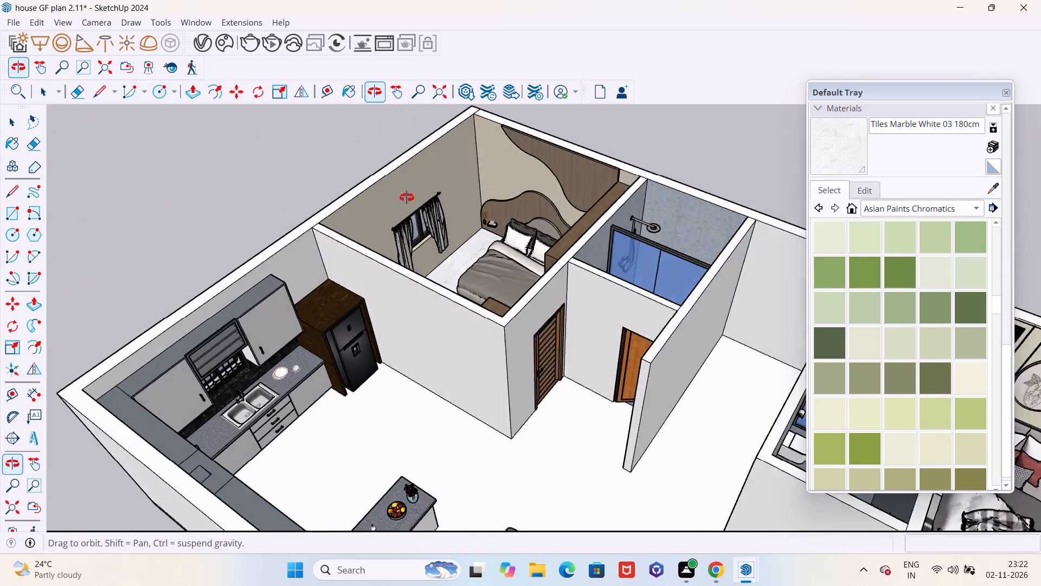
middle_click_drag(407, 198, 270, 181)
scroll(520, 214, "up", 13)
scroll(508, 216, "down", 6)
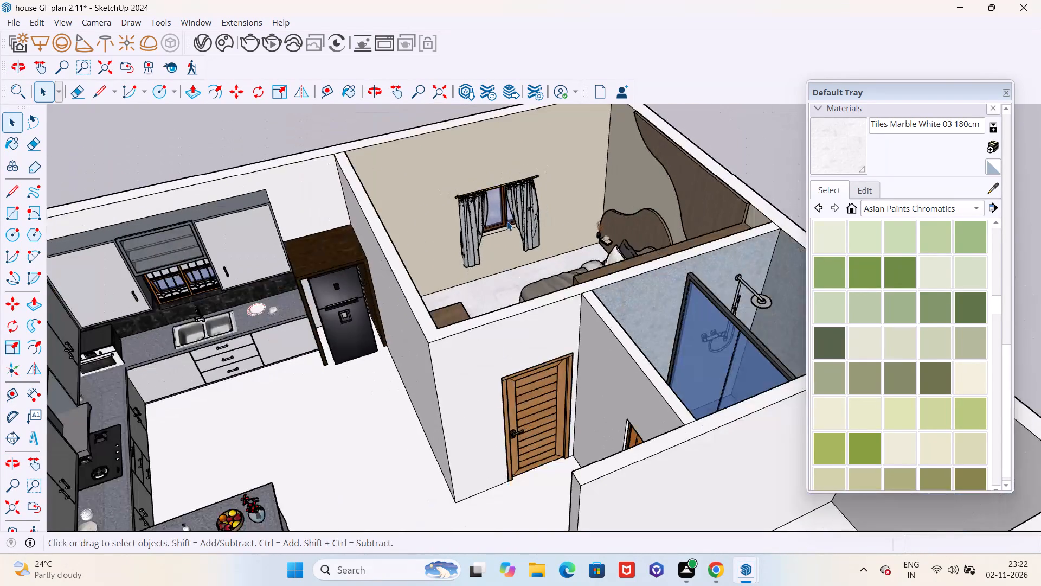
middle_click_drag(506, 222, 399, 208)
left_click(538, 214)
scroll(537, 225, "up", 14)
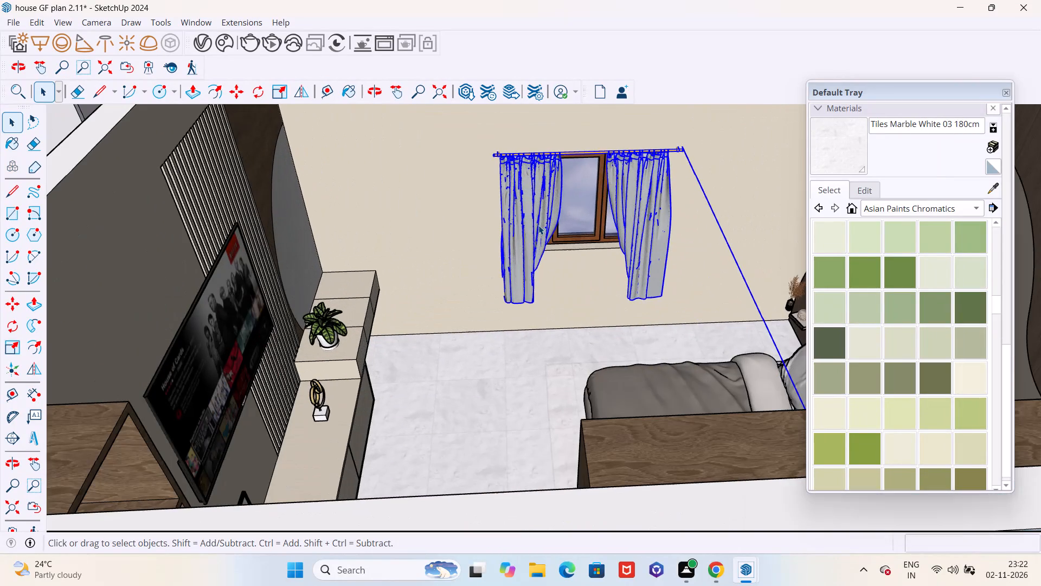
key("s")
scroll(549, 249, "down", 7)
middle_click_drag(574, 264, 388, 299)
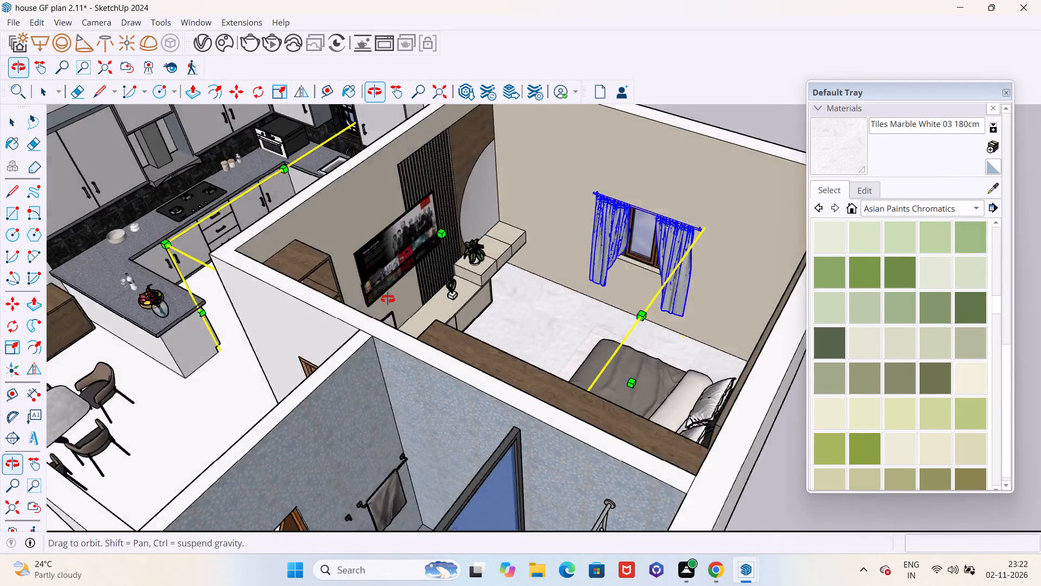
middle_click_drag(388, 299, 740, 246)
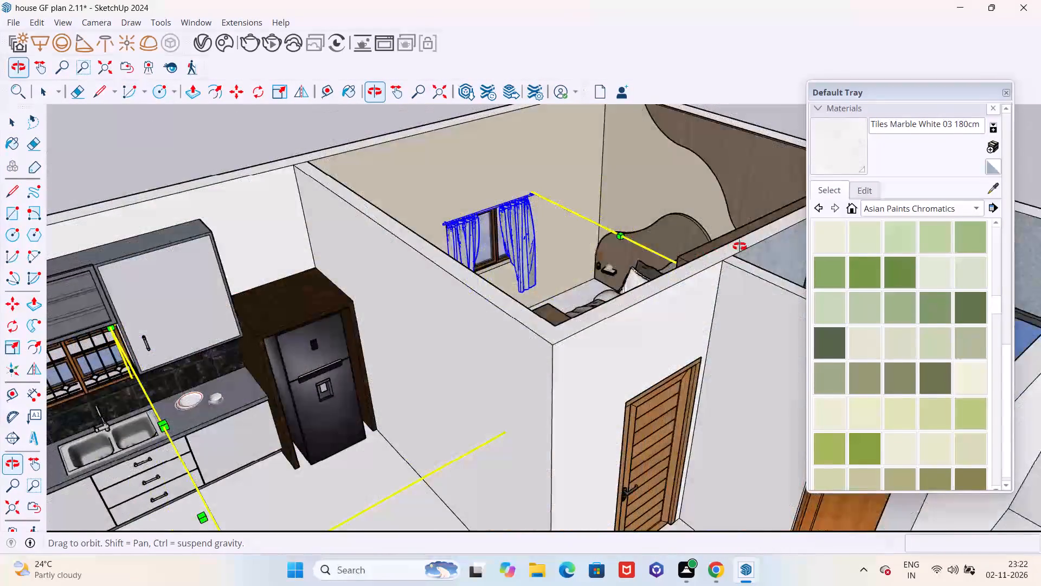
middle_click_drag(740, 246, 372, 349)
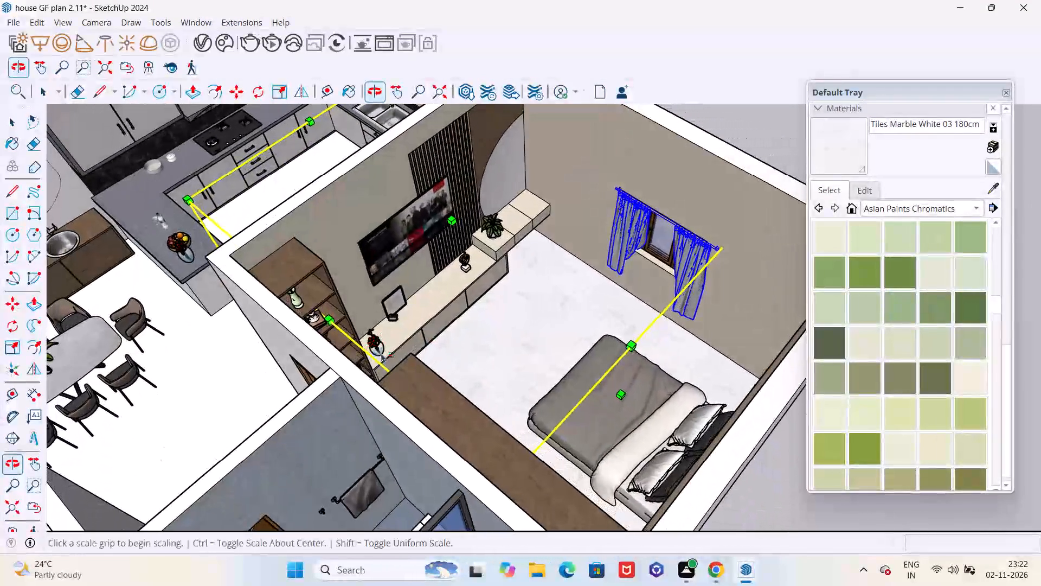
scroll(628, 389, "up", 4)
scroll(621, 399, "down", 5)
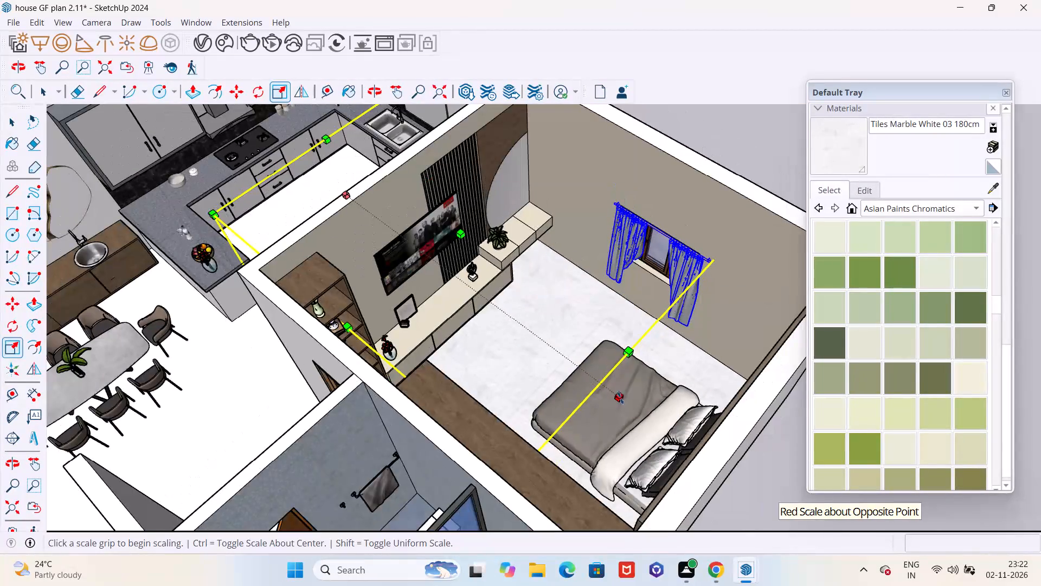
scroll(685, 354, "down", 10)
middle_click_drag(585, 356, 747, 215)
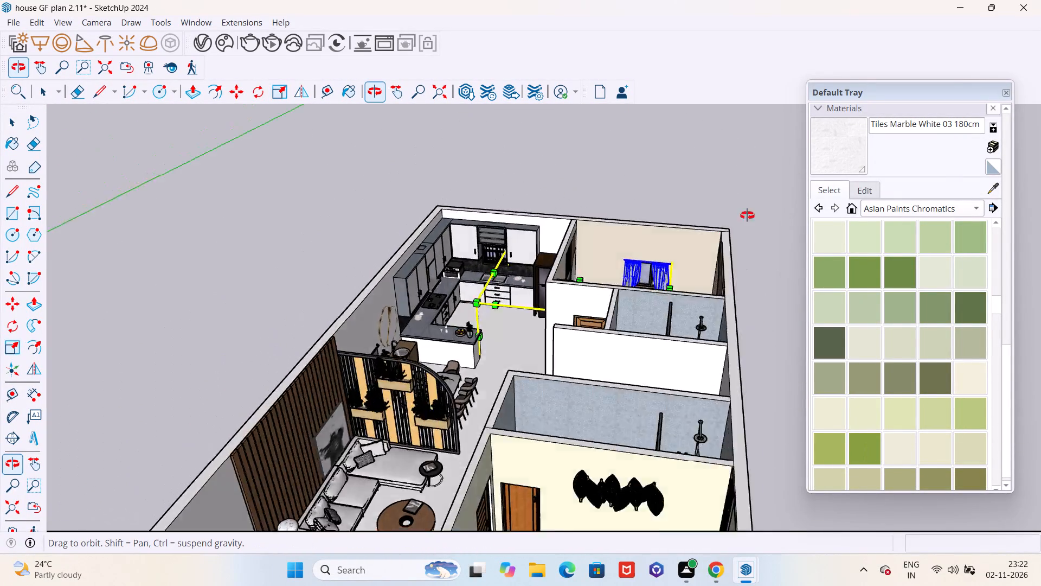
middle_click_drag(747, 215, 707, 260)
Move the selected curtains straight up along the blue axis until they sit clear above the house.
key("m")
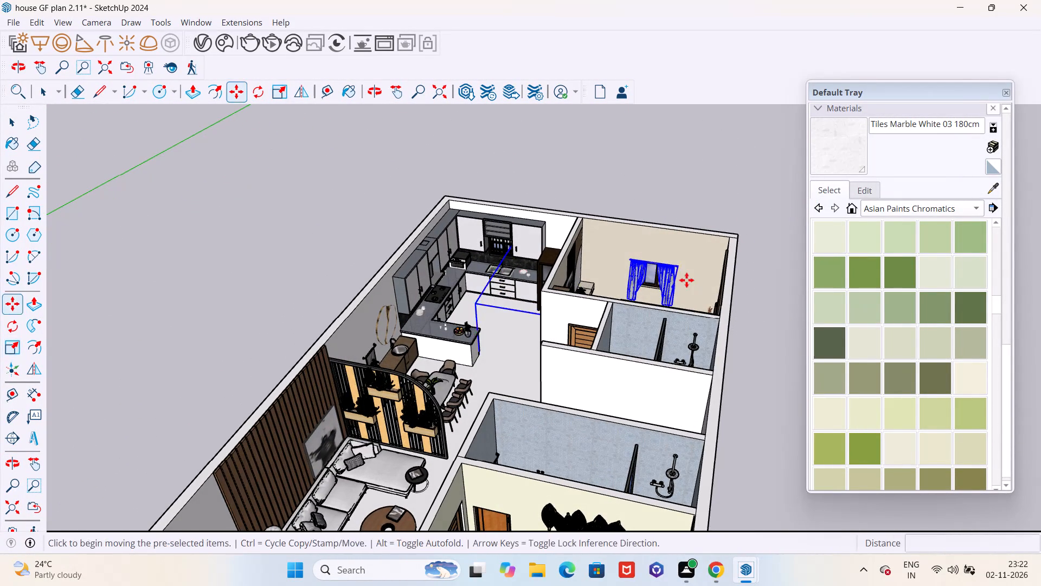
left_click(698, 296)
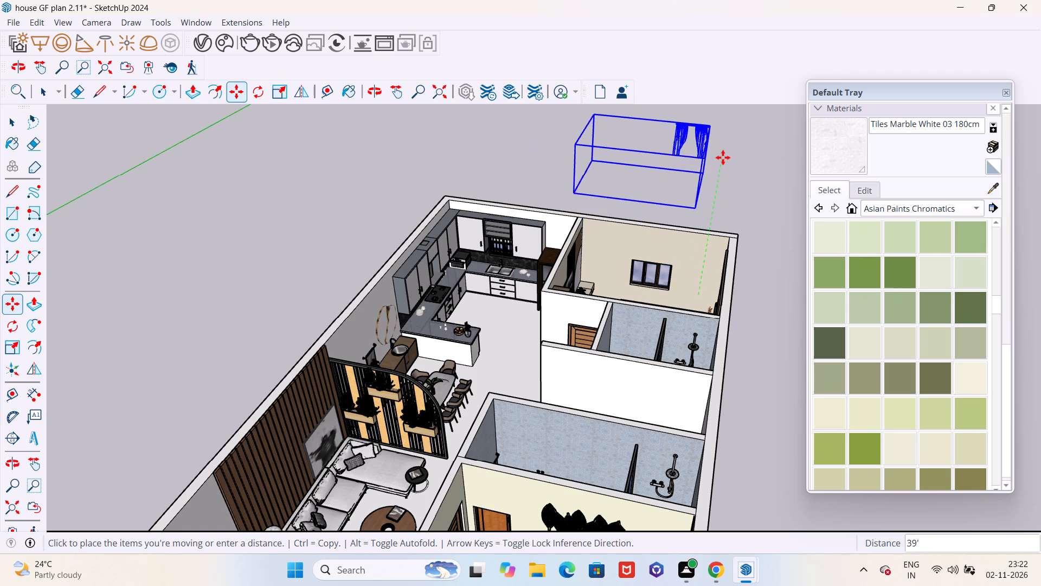
scroll(673, 227, "down", 5)
middle_click_drag(679, 242, 445, 145)
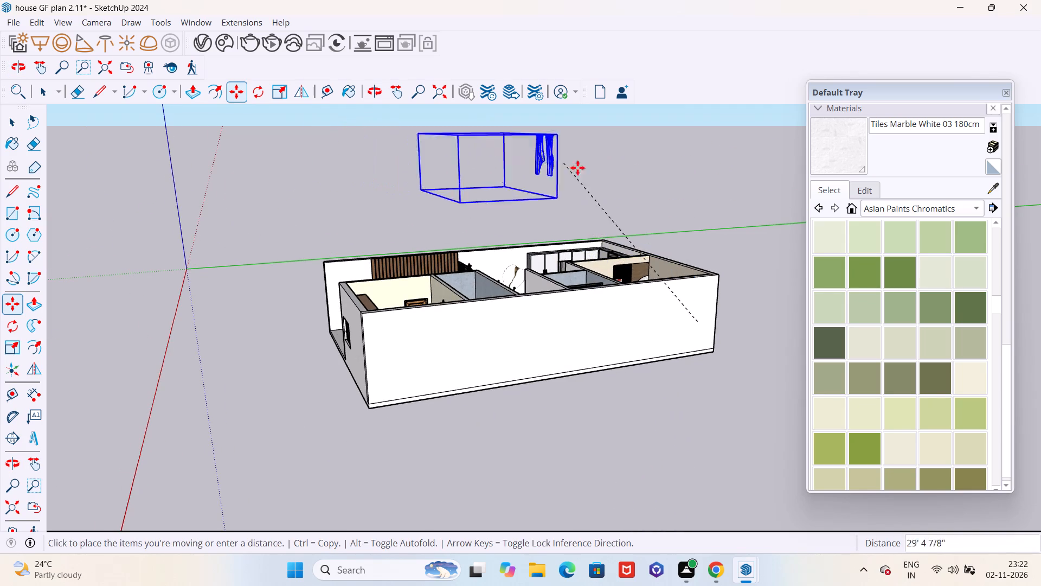
scroll(704, 204, "down", 6)
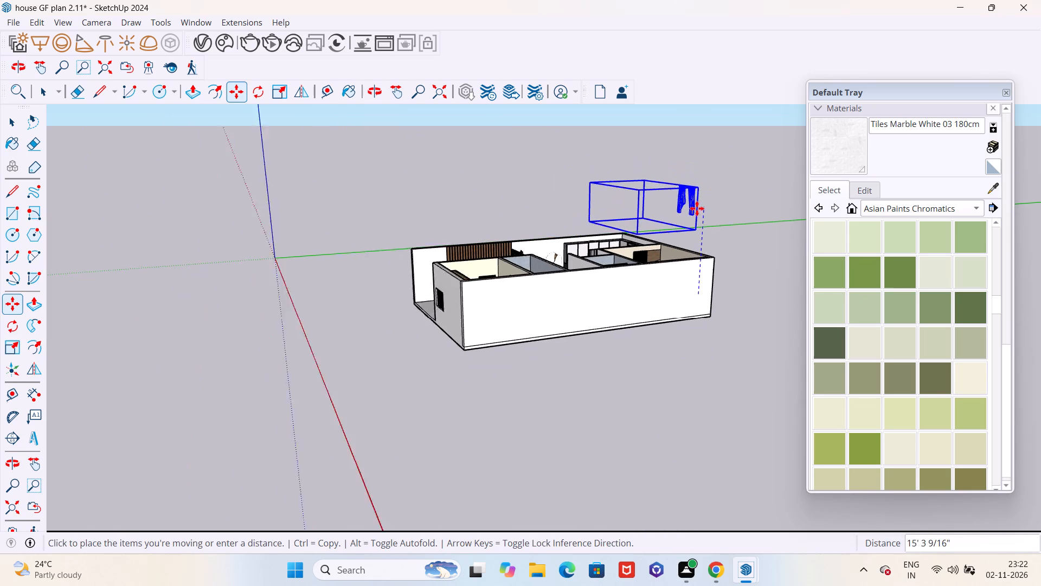
left_click(702, 194)
Scale the raised curtain set down along the blue axis, pulling its bottom upward to shorten the curtains.
middle_click_drag(635, 211, 748, 234)
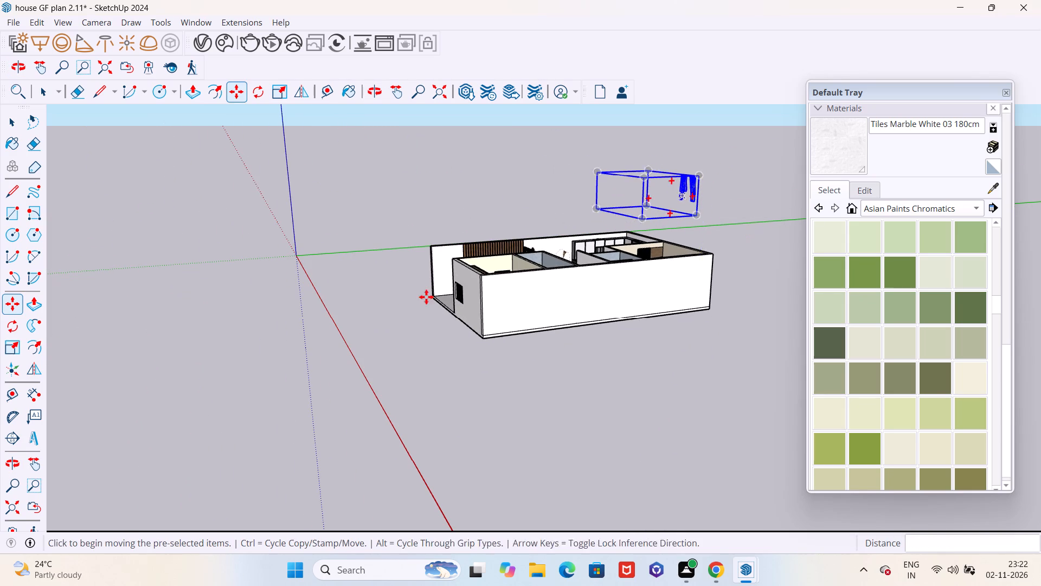
scroll(386, 317, "down", 6)
scroll(313, 331, "down", 1)
middle_click_drag(255, 329, 664, 366)
scroll(623, 277, "up", 8)
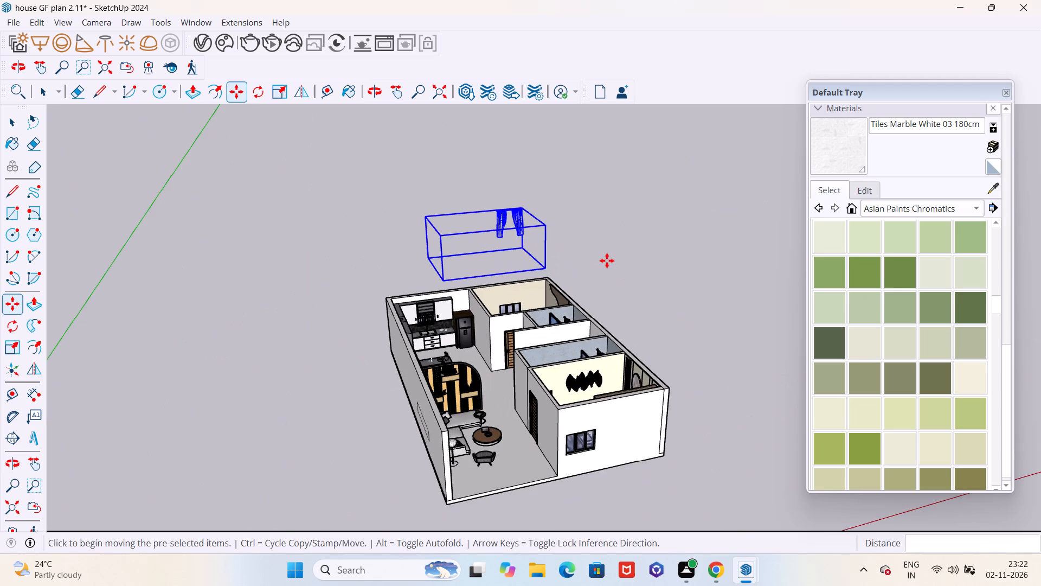
key("s")
middle_click_drag(607, 260, 509, 235)
scroll(584, 272, "up", 6)
middle_click_drag(584, 269, 472, 270)
scroll(478, 250, "up", 5)
left_click_drag(465, 242, 465, 211)
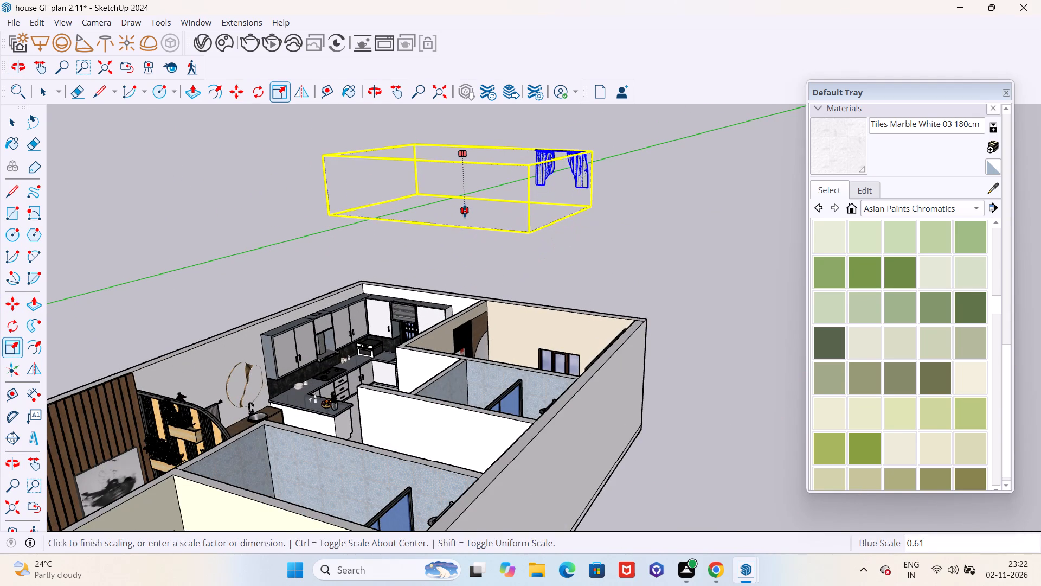
left_click_drag(465, 211, 466, 216)
scroll(488, 235, "down", 1)
middle_click_drag(489, 237, 586, 294)
scroll(616, 229, "up", 3)
key("space")
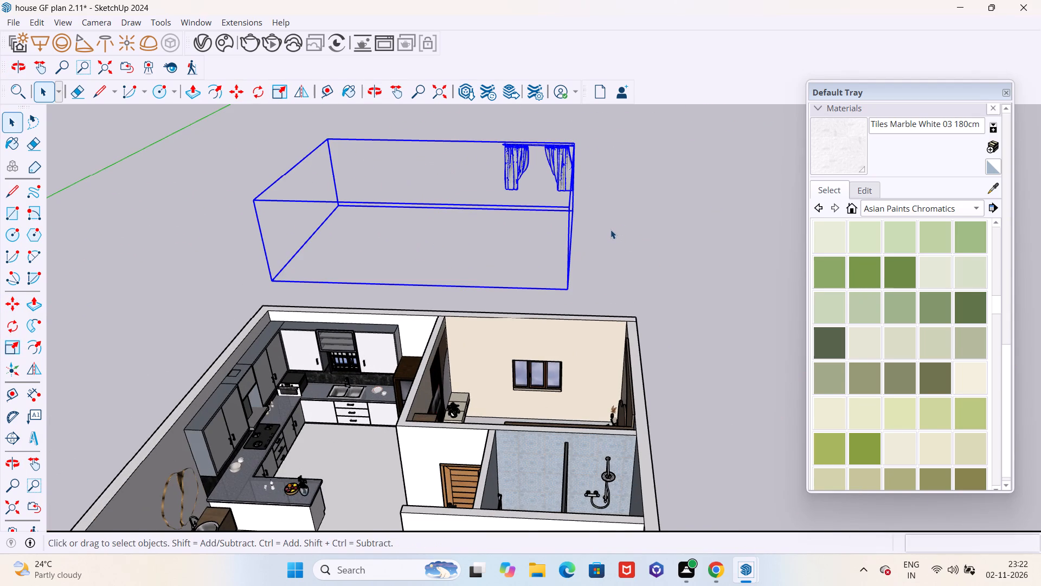
Move the shortened curtains about 17' 7" down the blue axis back onto the rear bedroom window, and deselect them.
key("m")
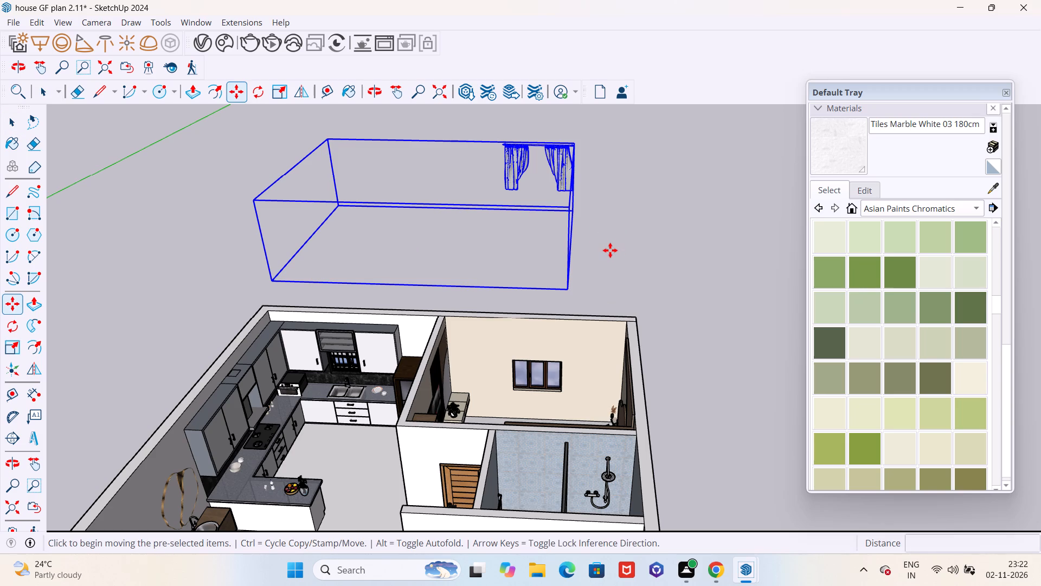
left_click(610, 250)
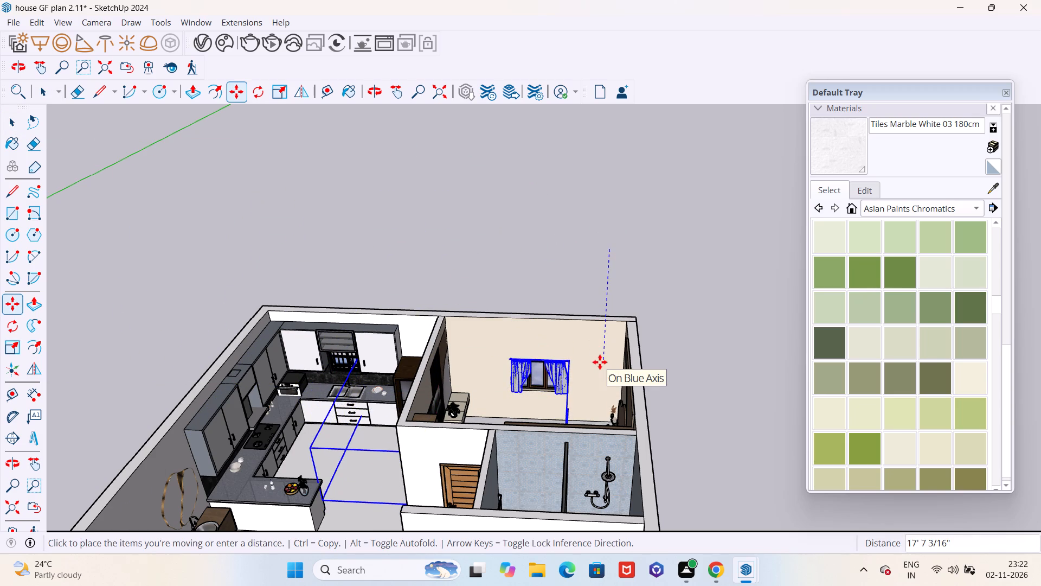
left_click(600, 362)
scroll(579, 383, "up", 12)
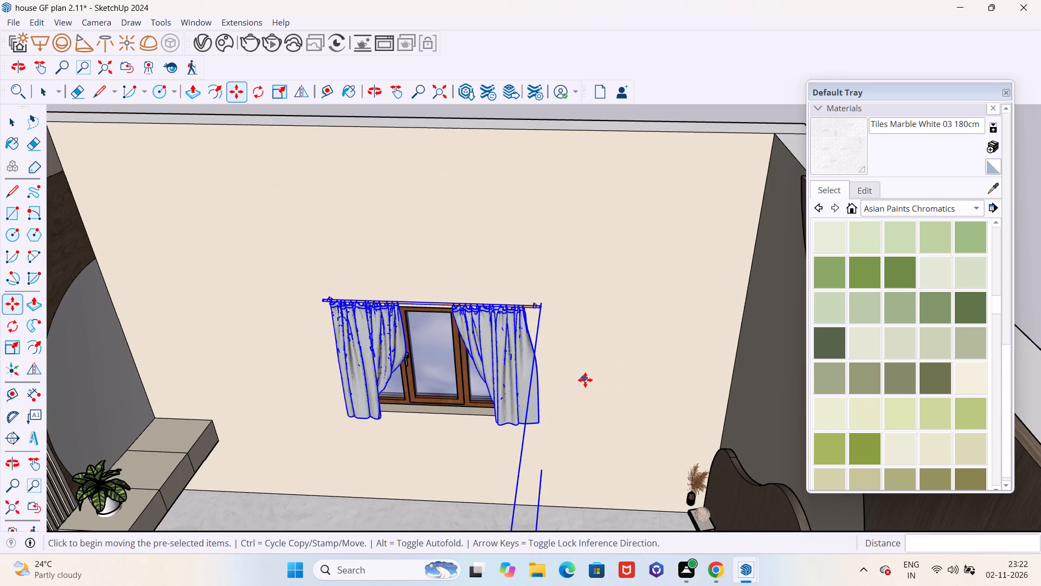
middle_click_drag(589, 381, 594, 383)
key("Escape")
key("space")
scroll(523, 366, "down", 11)
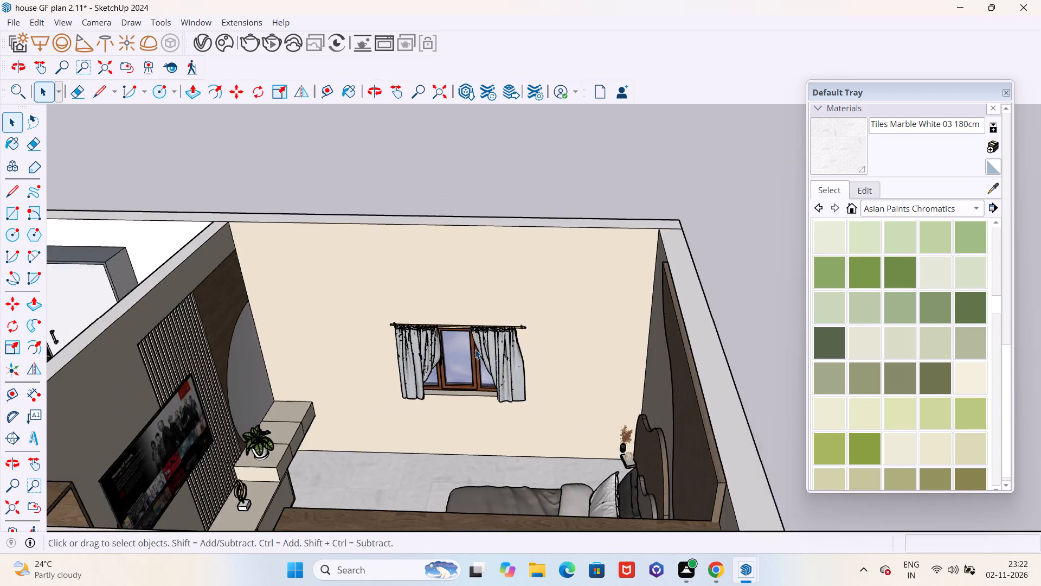
scroll(475, 349, "down", 1)
left_click(643, 206)
Examine the whole house from several sides, checking the rooms and wall faces for stray lines.
scroll(629, 186, "down", 11)
middle_click_drag(473, 303, 503, 277)
scroll(513, 225, "down", 11)
middle_click_drag(461, 273, 665, 452)
scroll(665, 433, "up", 6)
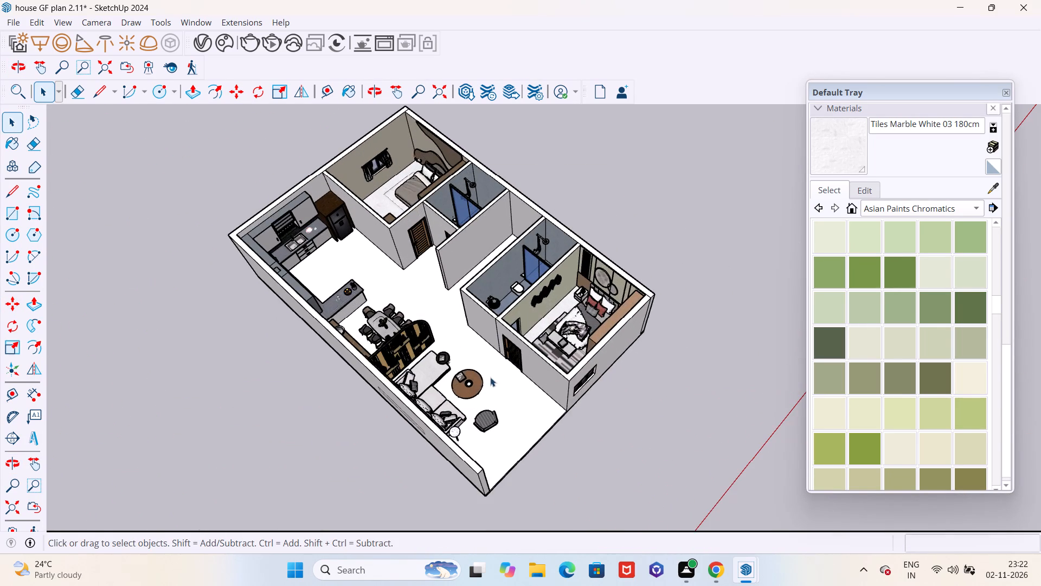
middle_click_drag(397, 354, 626, 350)
scroll(618, 350, "up", 6)
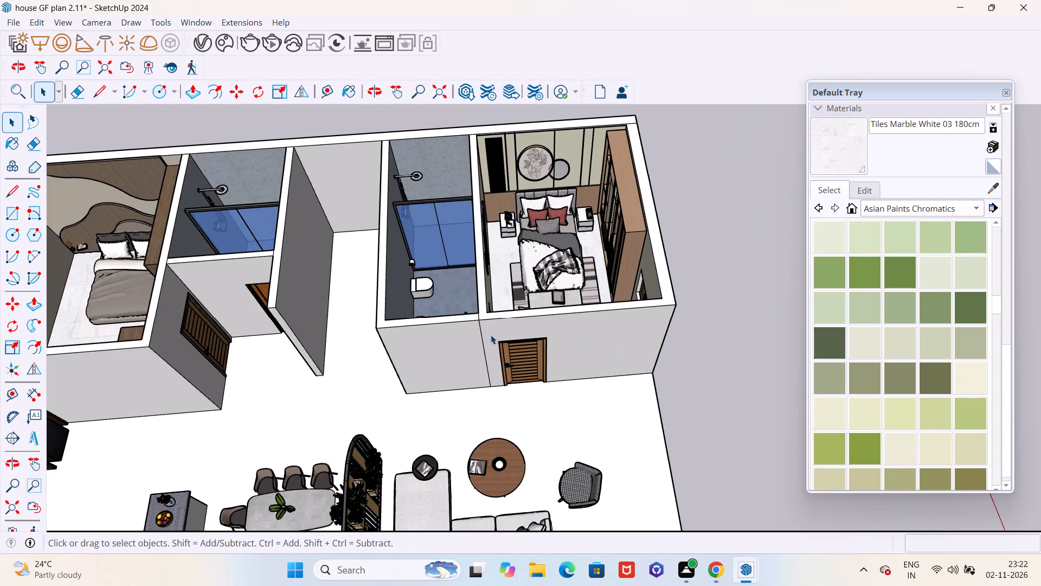
scroll(378, 347, "up", 5)
scroll(552, 335, "down", 11)
middle_click_drag(580, 341, 471, 214)
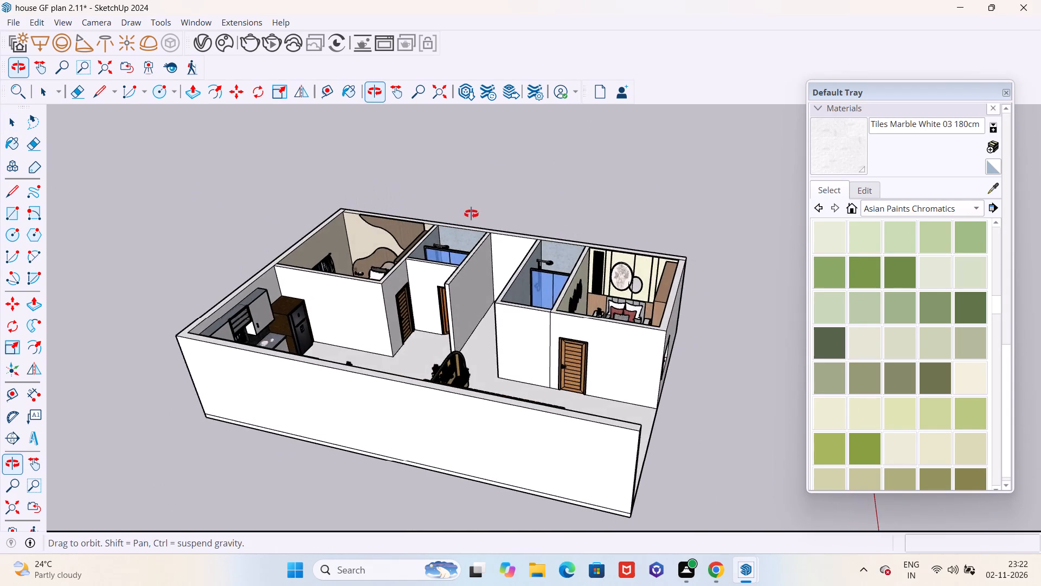
middle_click_drag(471, 214, 474, 214)
scroll(527, 291, "up", 10)
scroll(546, 381, "down", 5)
middle_click_drag(565, 392, 270, 373)
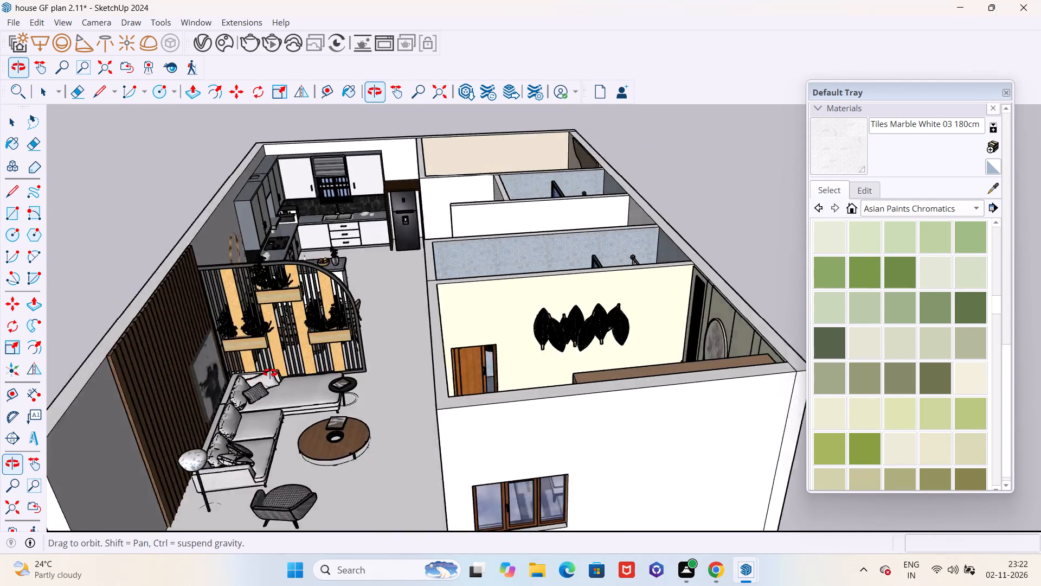
middle_click_drag(270, 373, 520, 364)
scroll(459, 380, "down", 3)
middle_click_drag(436, 394, 513, 401)
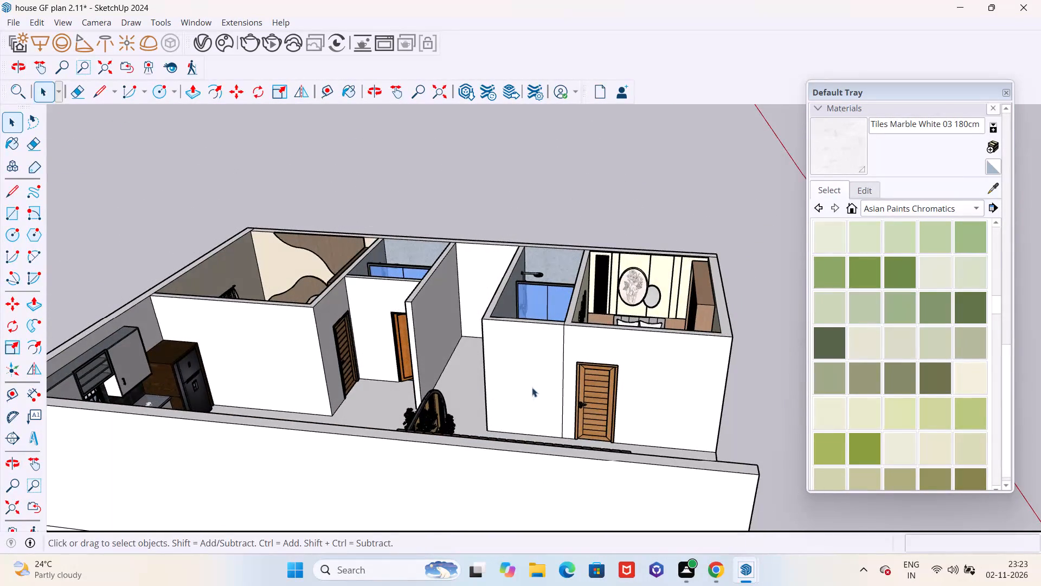
scroll(517, 375, "down", 2)
scroll(562, 361, "up", 3)
scroll(447, 373, "down", 5)
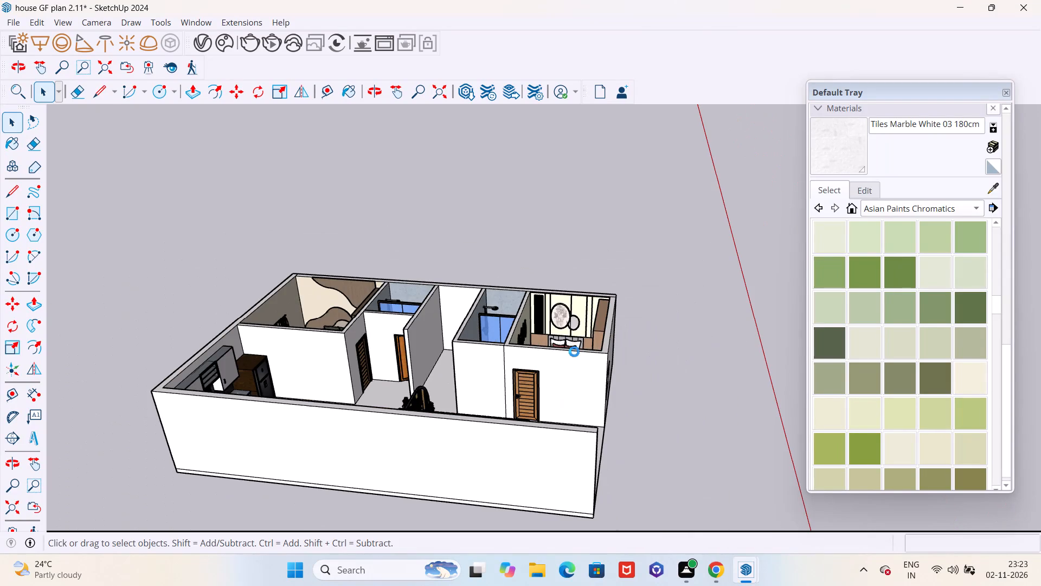
middle_click_drag(574, 352, 509, 480)
Erase the vertical line on the wall face beside the front bedroom's door.
scroll(542, 410, "up", 5)
scroll(491, 366, "up", 9)
key("e")
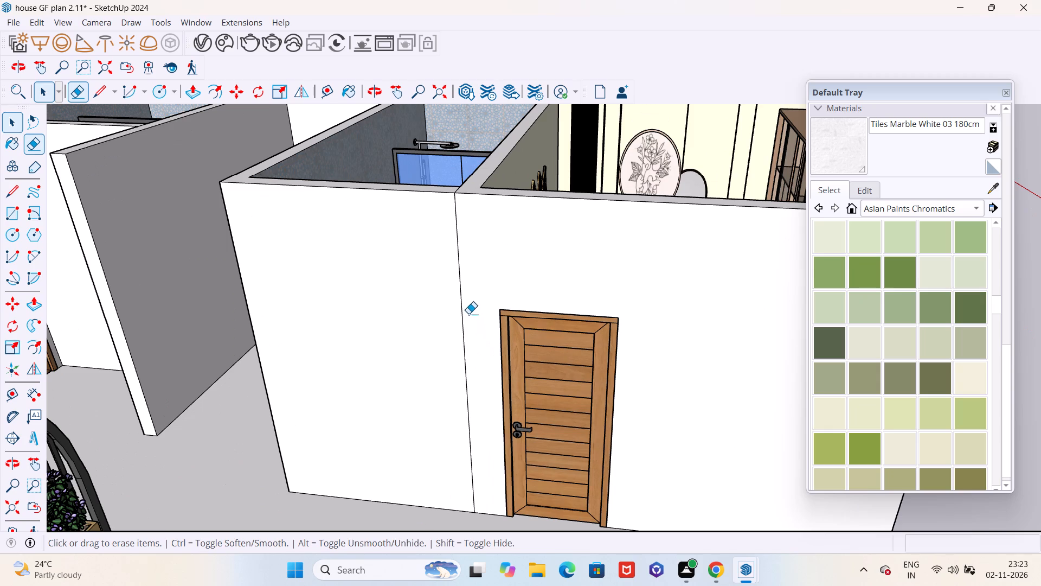
left_click_drag(468, 314, 461, 315)
Erase the short line across the wall top where the bathroom and front bedroom partition meets the living-side wall.
scroll(464, 337, "down", 5)
middle_click_drag(462, 340, 296, 435)
scroll(383, 279, "up", 11)
left_click_drag(382, 284, 393, 301)
Erase the two leftover edge lines on the outer walls around the front bedroom.
scroll(393, 301, "down", 5)
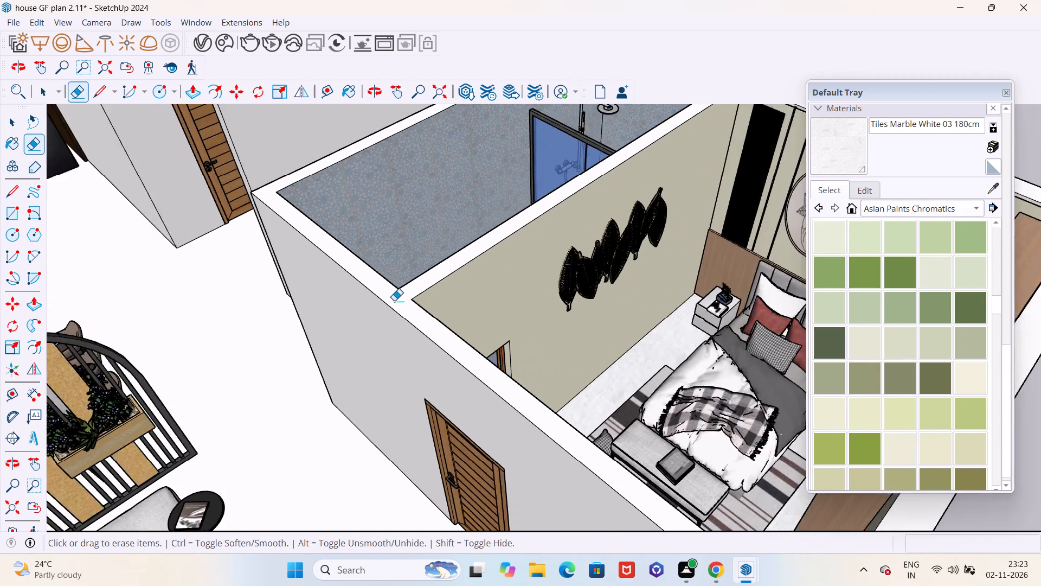
scroll(394, 301, "down", 7)
scroll(580, 306, "down", 5)
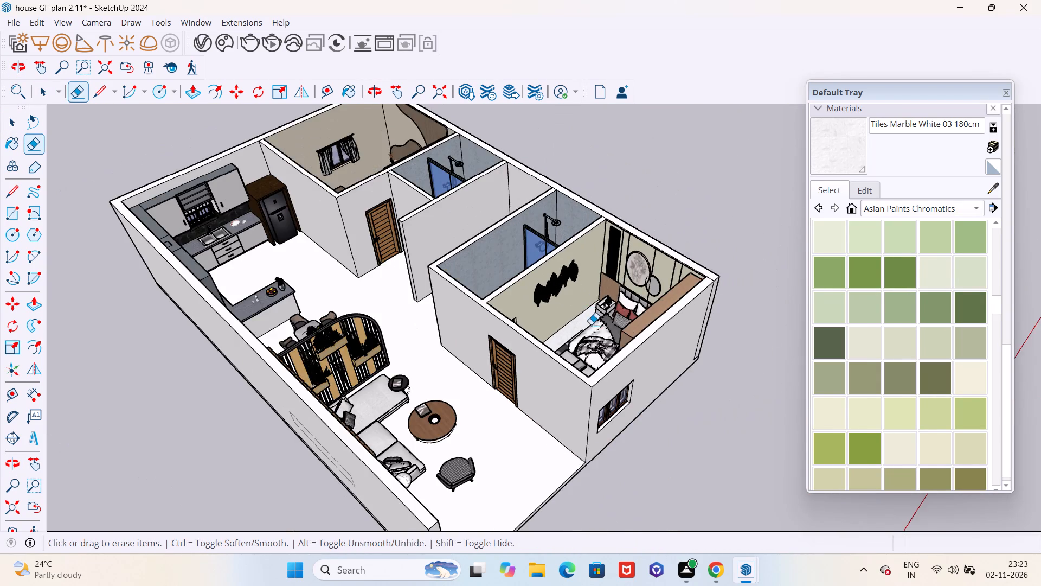
middle_click_drag(592, 323, 398, 216)
scroll(794, 392, "up", 5)
left_click_drag(535, 332, 529, 332)
left_click_drag(539, 371, 541, 378)
Erase the horizontal base line along the long exterior wall on the kitchen and living room side.
scroll(542, 369, "down", 5)
middle_click_drag(487, 336, 884, 480)
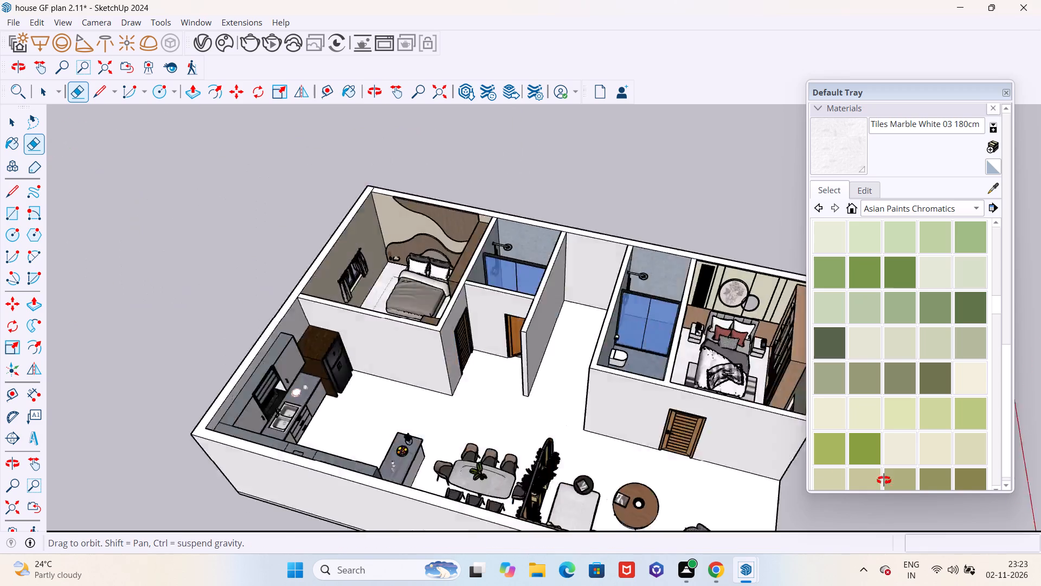
middle_click_drag(884, 480, 844, 456)
scroll(645, 429, "down", 3)
middle_click_drag(515, 442, 587, 308)
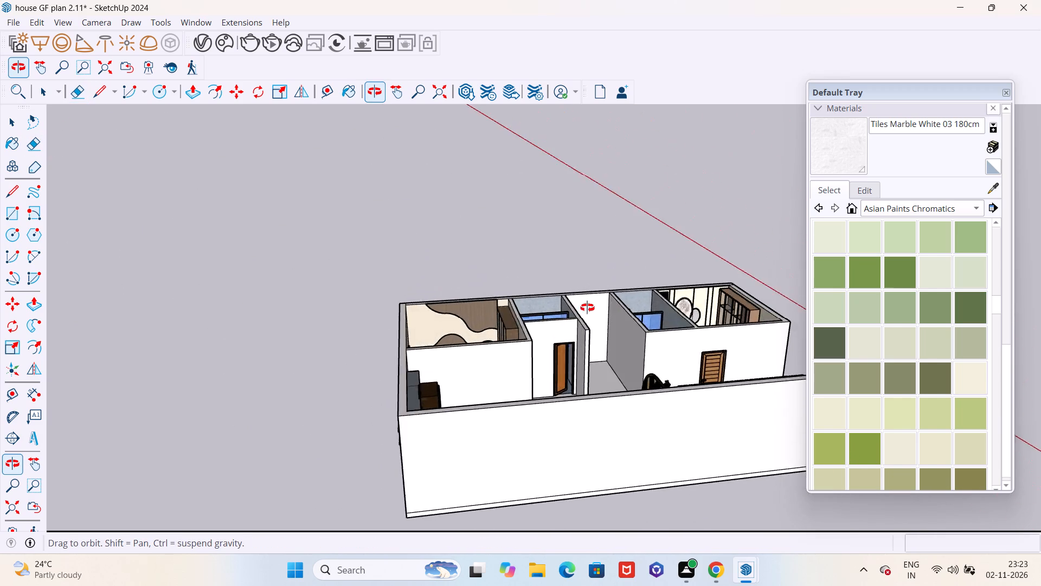
middle_click_drag(587, 308, 478, 275)
scroll(520, 505, "up", 9)
left_click_drag(561, 474, 569, 460)
Erase the horizontal base line along the rear exterior wall with the bedroom and kitchen windows.
scroll(545, 472, "down", 6)
middle_click_drag(666, 442, 1040, 426)
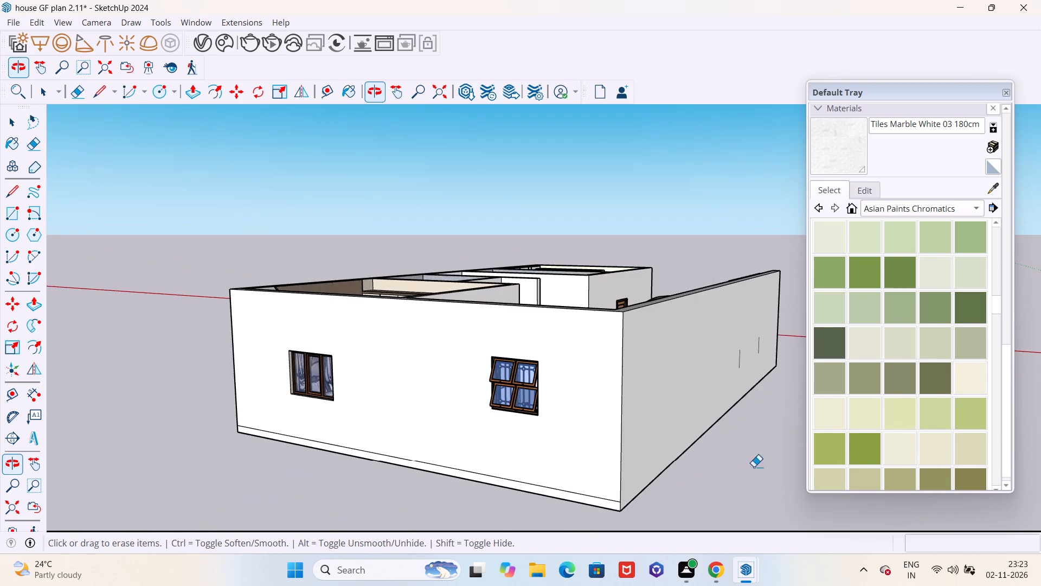
scroll(582, 530, "up", 4)
left_click_drag(596, 488, 601, 480)
scroll(550, 508, "down", 6)
middle_click_drag(569, 462, 460, 448)
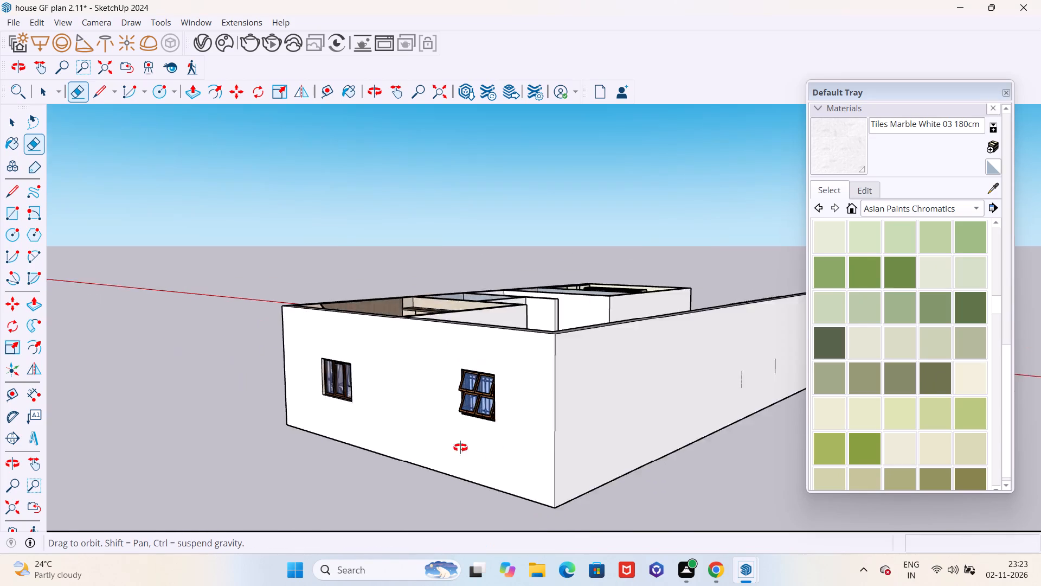
Inspect the house walls and rooms from all sides for remaining stray edge lines.
middle_click_drag(460, 448, 1040, 564)
scroll(547, 450, "down", 5)
middle_click_drag(338, 520, 421, 440)
scroll(406, 500, "up", 2)
scroll(406, 500, "down", 1)
scroll(406, 500, "up", 8)
left_click_drag(410, 509, 416, 495)
scroll(416, 497, "down", 7)
middle_click_drag(396, 485, 778, 508)
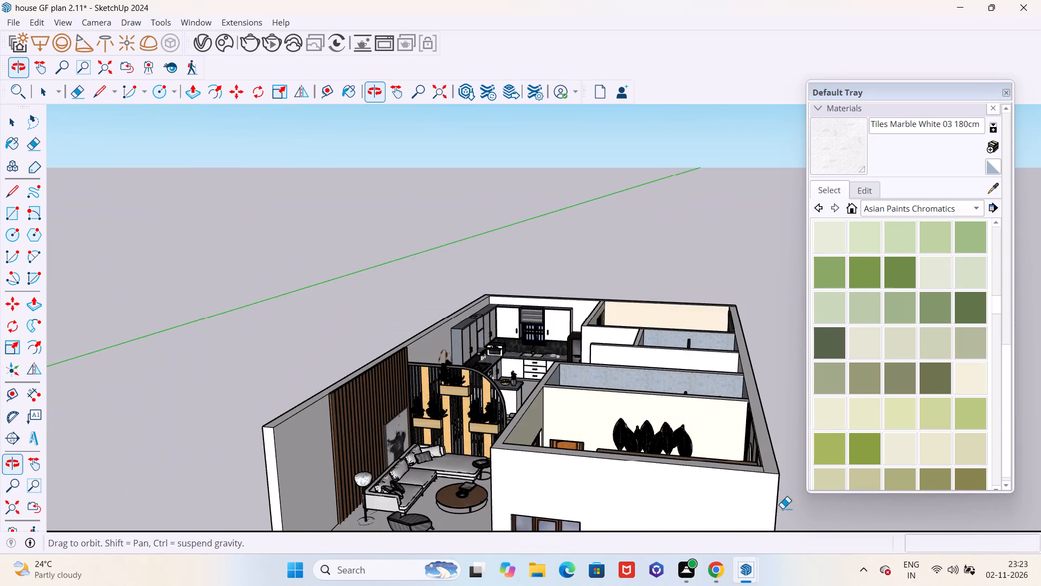
scroll(634, 488, "down", 5)
middle_click_drag(564, 466, 649, 499)
scroll(648, 469, "down", 2)
scroll(648, 469, "up", 1)
scroll(648, 469, "down", 3)
middle_click_drag(615, 470, 871, 468)
scroll(750, 417, "up", 4)
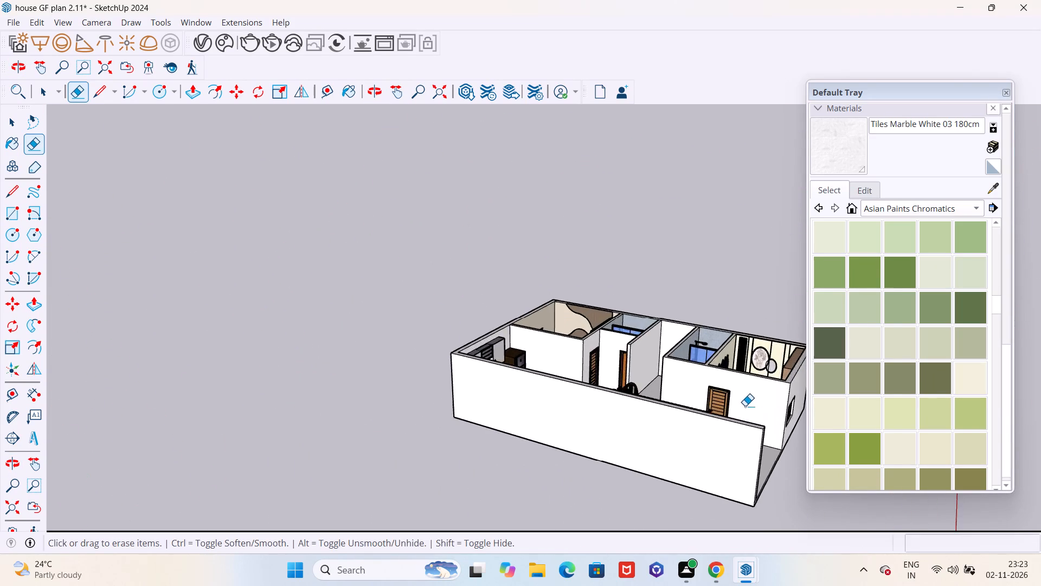
scroll(740, 393, "up", 6)
middle_click_drag(628, 375, 716, 420)
scroll(722, 398, "up", 5)
scroll(403, 399, "down", 4)
middle_click_drag(288, 407, 345, 431)
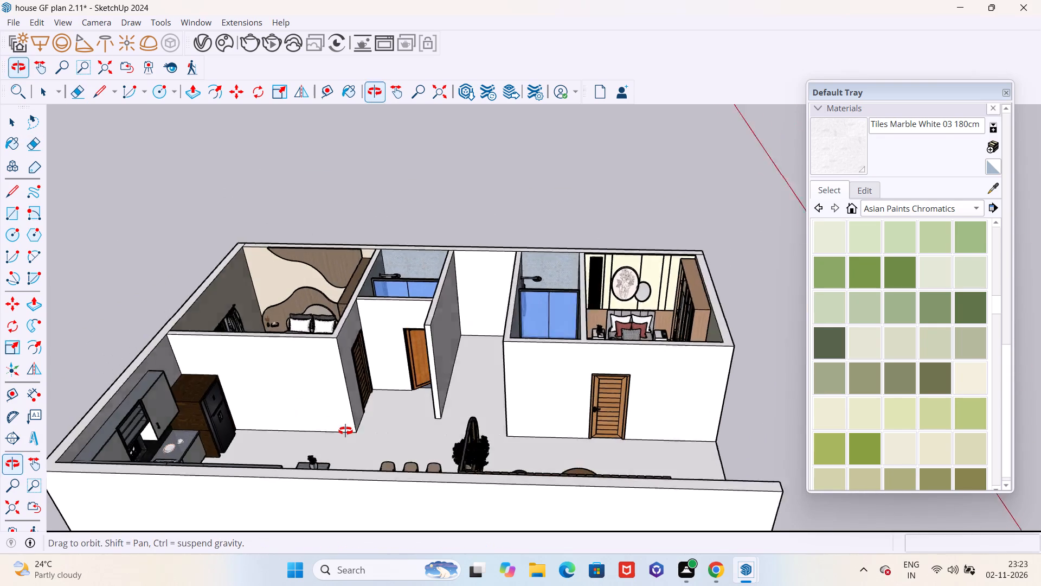
middle_click_drag(345, 431, 363, 429)
scroll(582, 410, "up", 11)
scroll(485, 414, "down", 6)
middle_click_drag(501, 442, 141, 311)
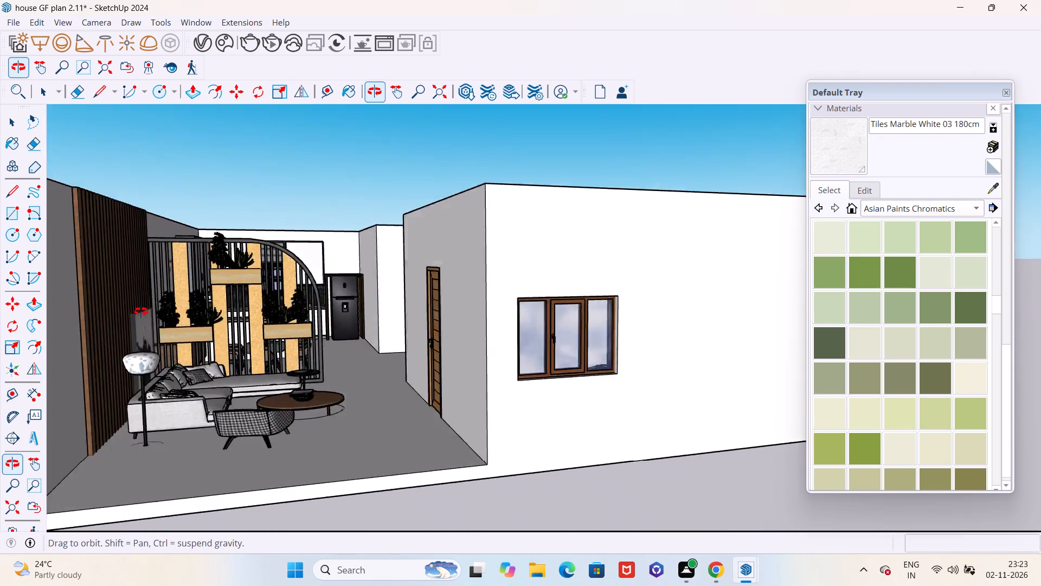
middle_click_drag(141, 311, 507, 417)
scroll(410, 397, "down", 5)
middle_click_drag(515, 407, 355, 444)
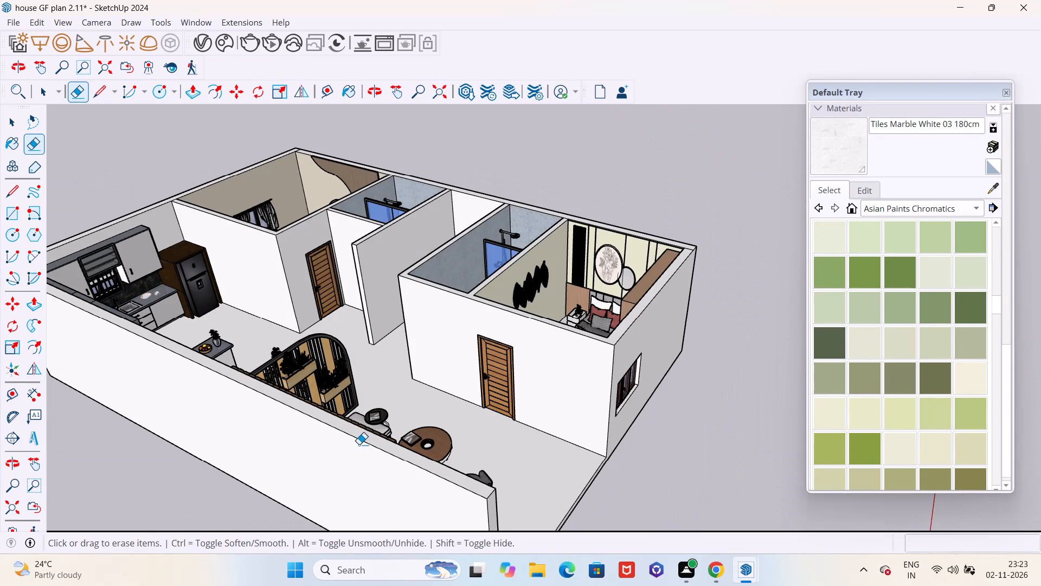
Switch to Chrome and close the Sofa Set 46 model page.
left_click(723, 575)
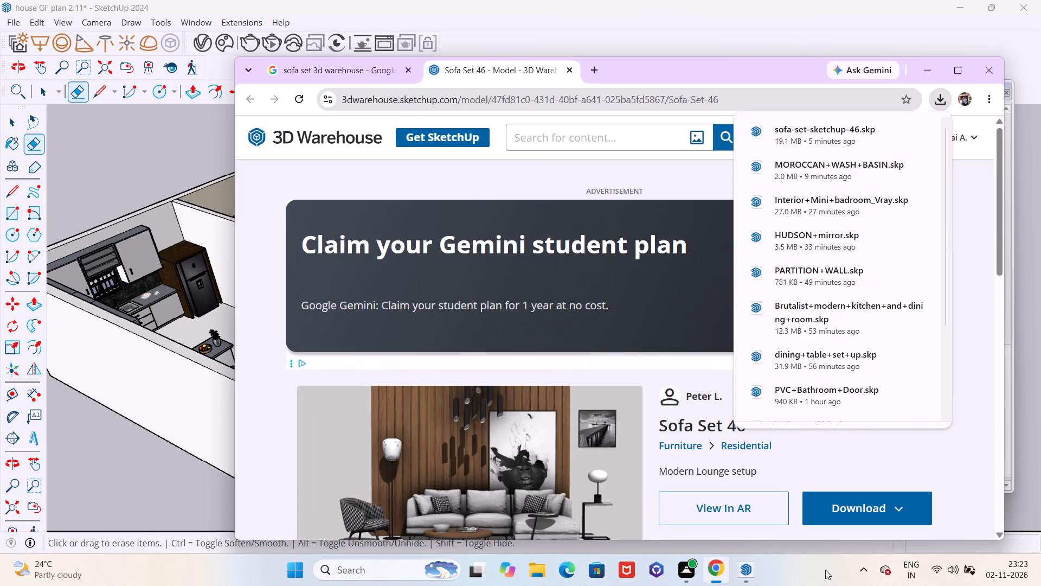
left_click(376, 68)
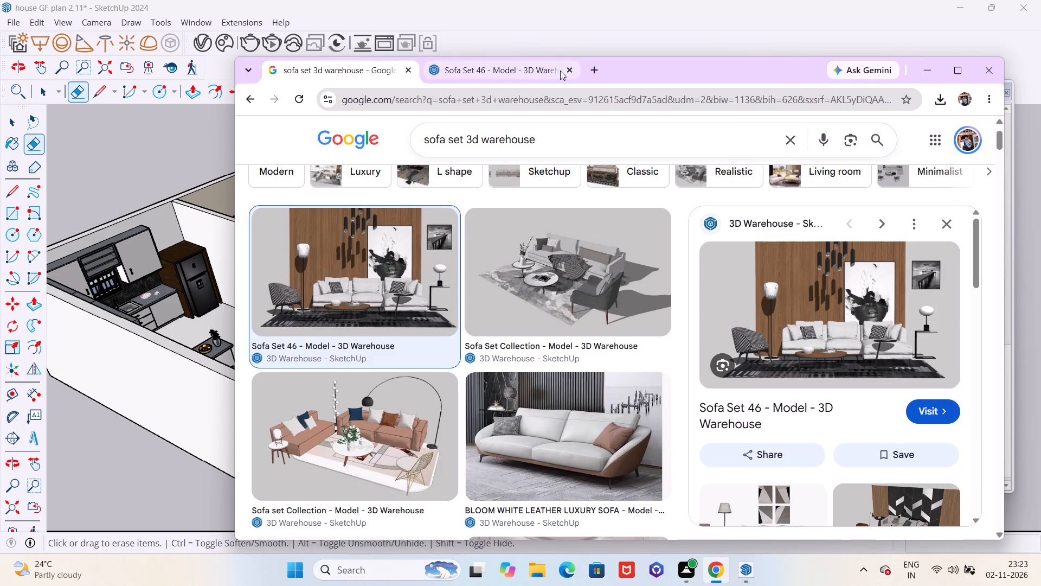
left_click(570, 68)
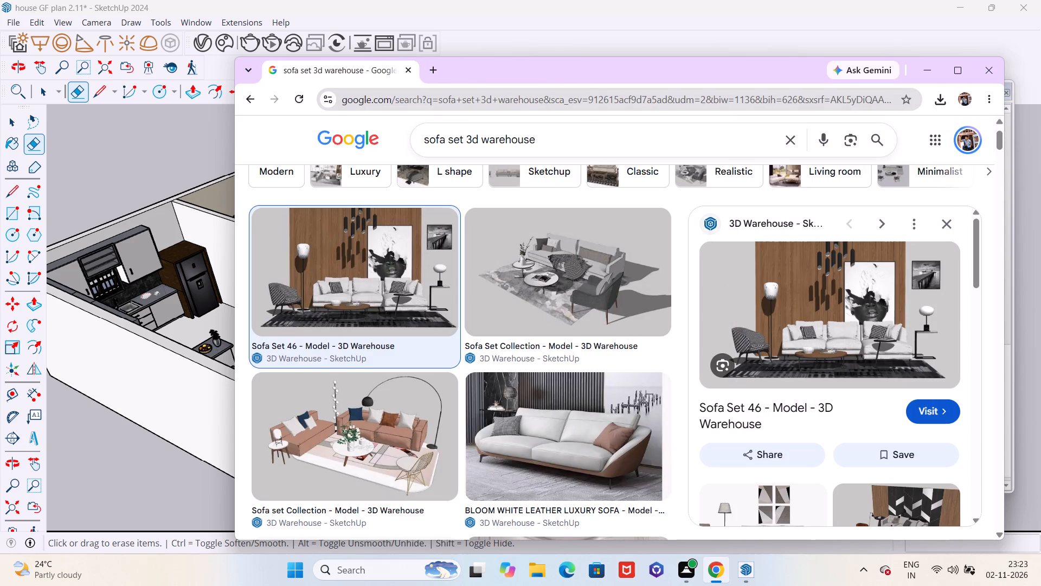
Change the Google image search to "tv unit 3d warehouse".
left_click(462, 138)
key("BackSpace")
key("BackSpace")
key("BackSpace")
key("BackSpace")
key("BackSpace")
key("BackSpace")
key("BackSpace")
key("BackSpace")
key("BackSpace")
key("BackSpace")
key("BackSpace")
key("BackSpace")
key("BackSpace")
key("BackSpace")
key("BackSpace")
key("BackSpace")
key("BackSpace")
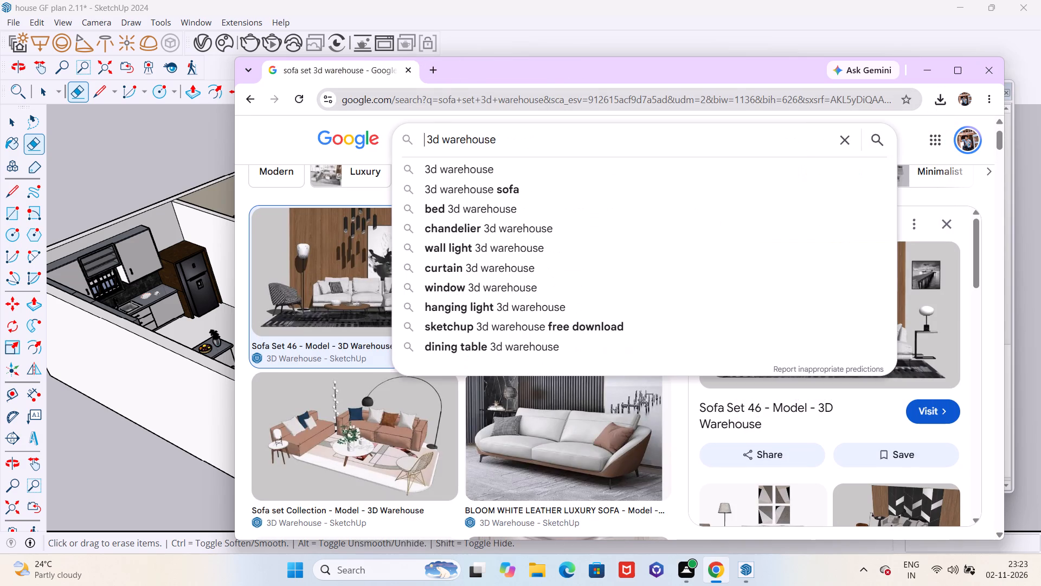
type("tv")
key("space")
type("unit")
key("Return")
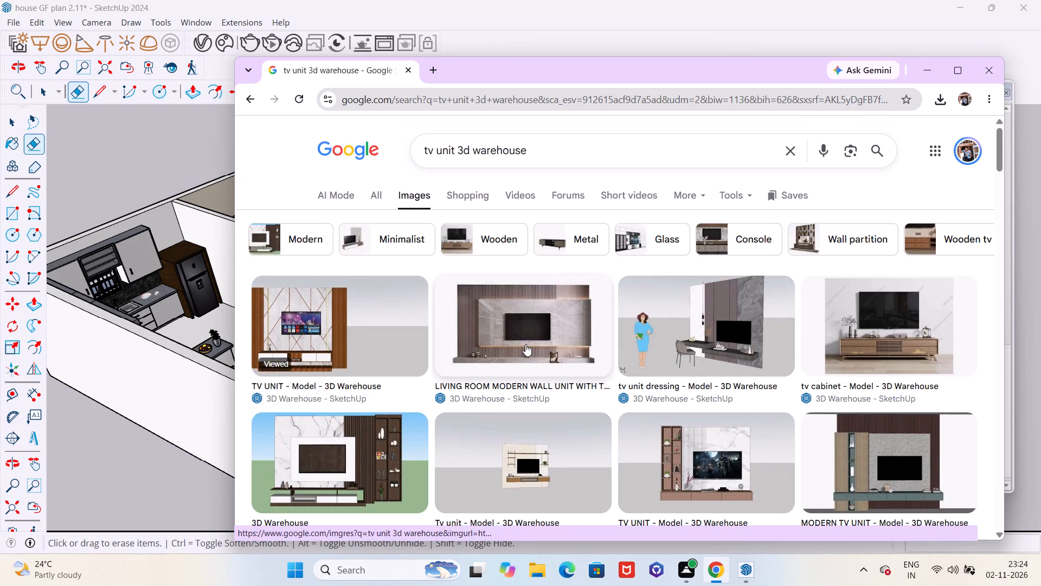
Browse the TV unit image results for a suitable design and preview the TV UNIT with the marble back panel and landscape screen.
scroll(525, 344, "down", 1)
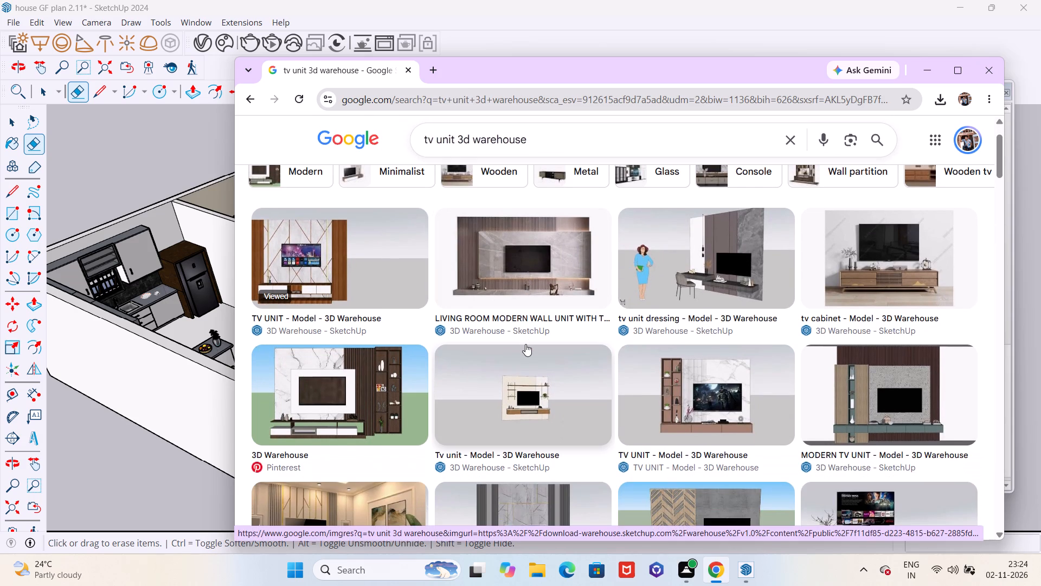
scroll(525, 344, "down", 1)
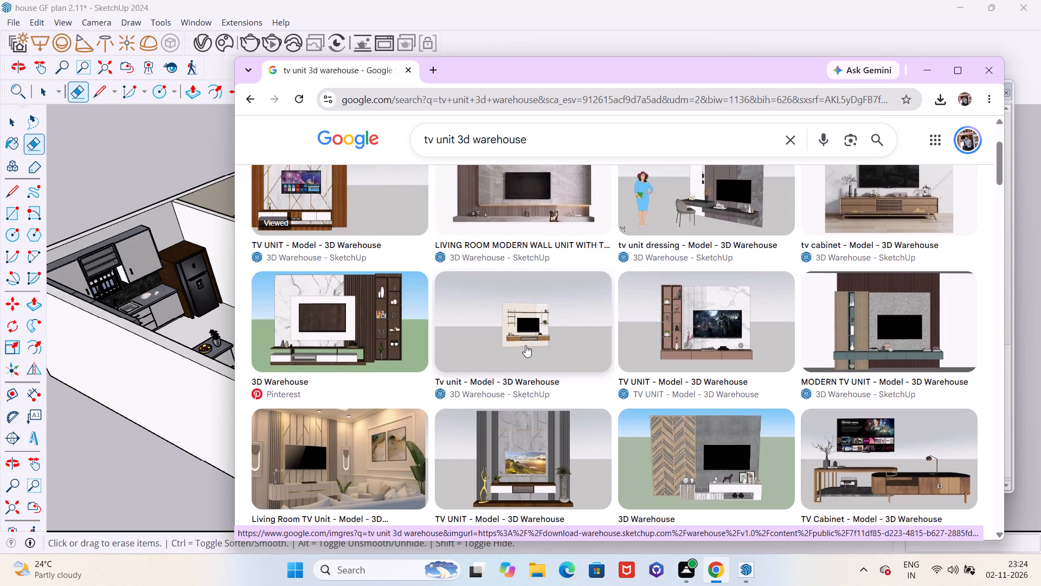
scroll(525, 345, "down", 3)
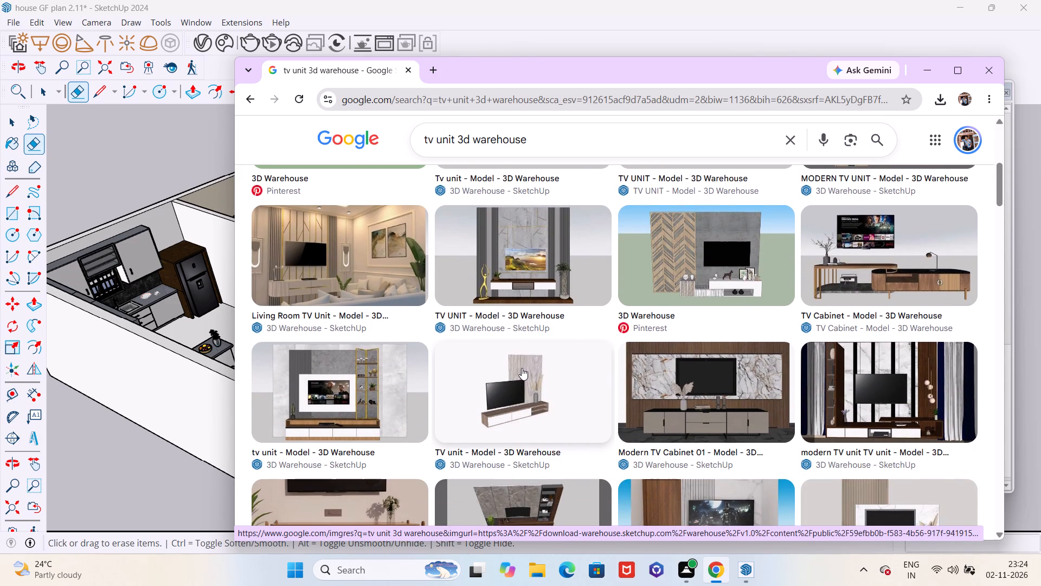
scroll(521, 367, "down", 3)
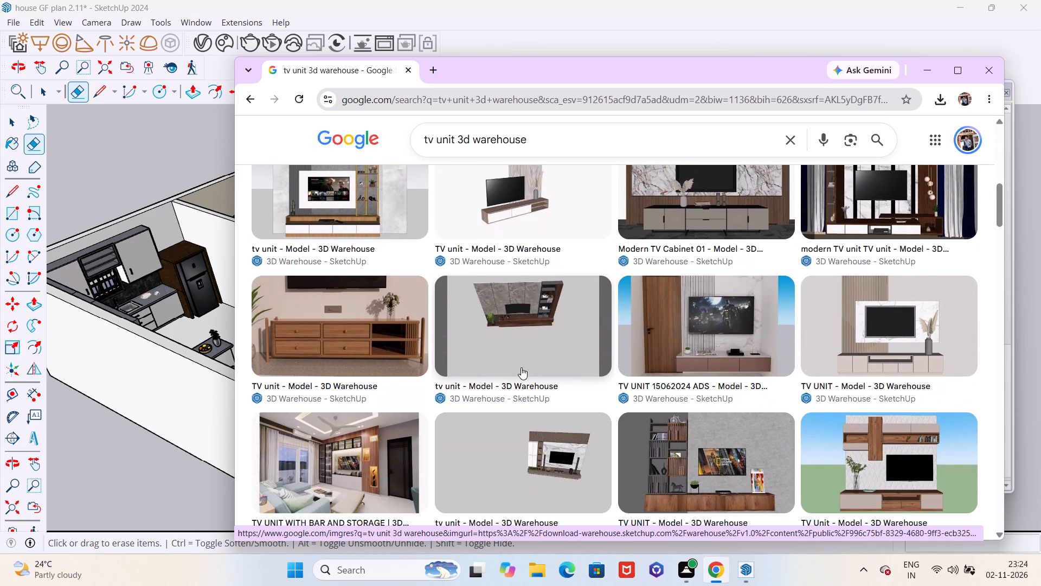
scroll(521, 367, "down", 4)
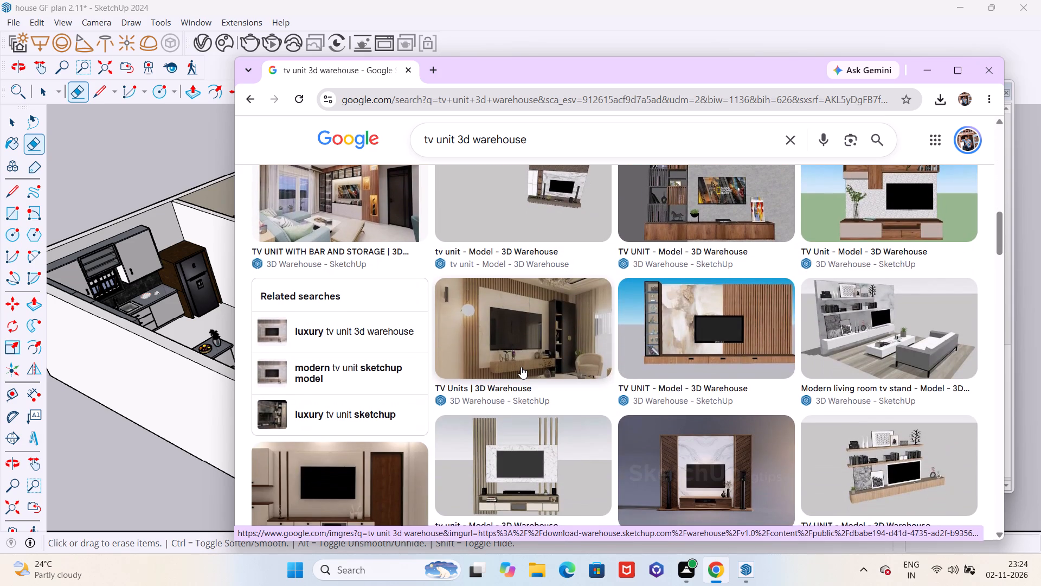
scroll(517, 362, "down", 3)
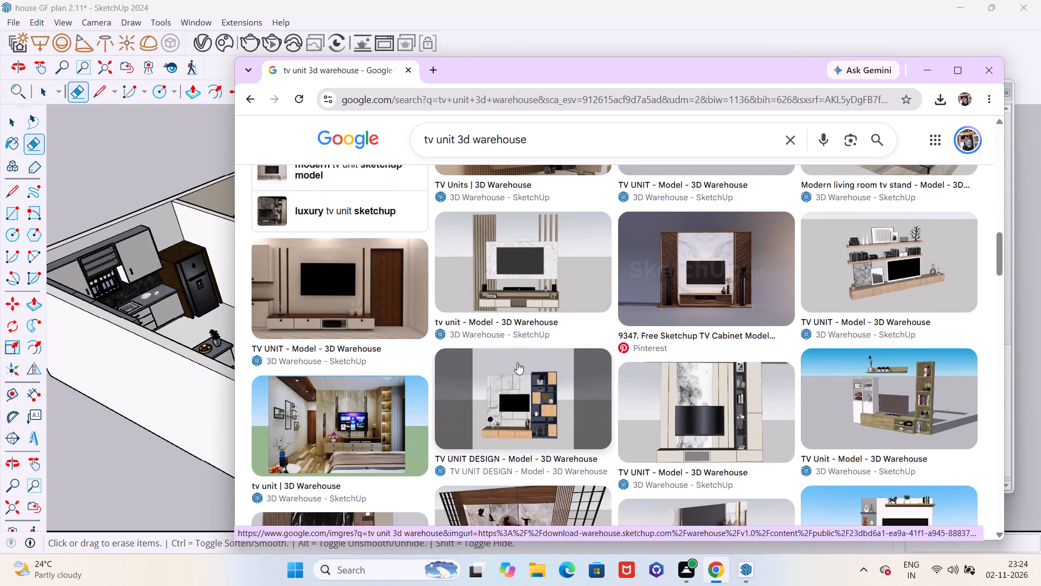
scroll(517, 362, "up", 5)
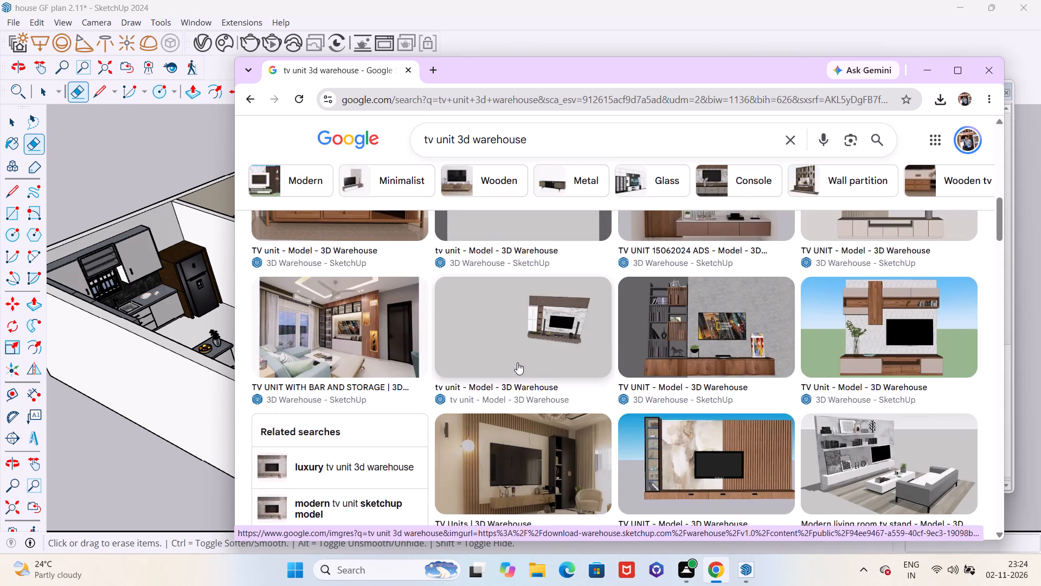
scroll(517, 362, "up", 7)
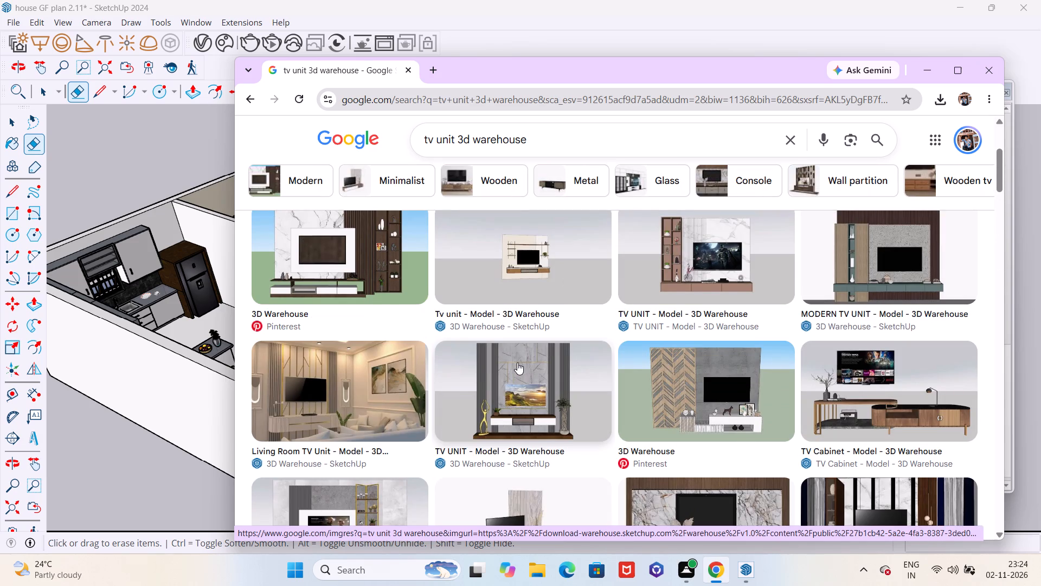
scroll(517, 362, "up", 4)
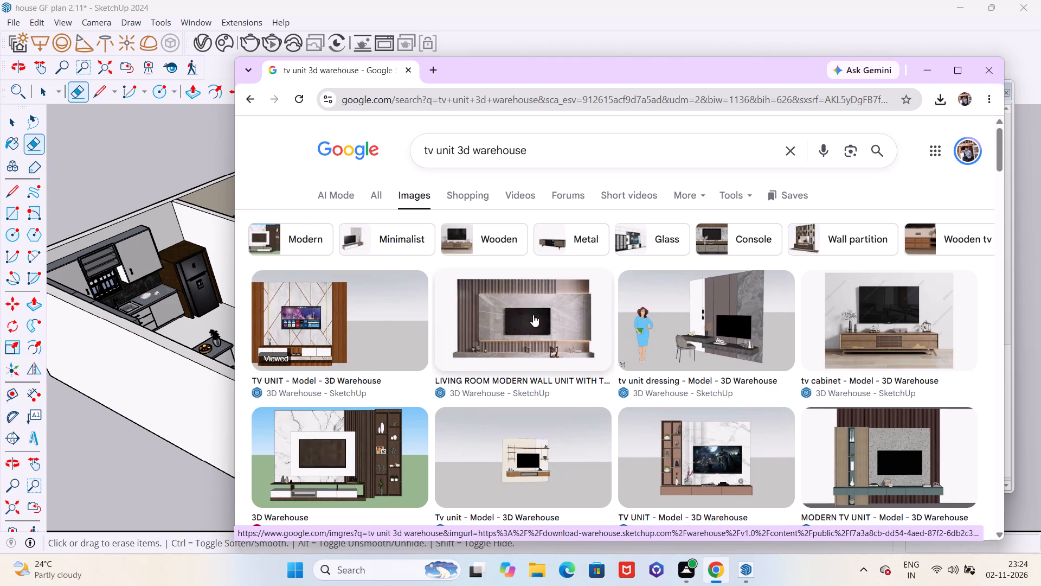
scroll(609, 321, "down", 1)
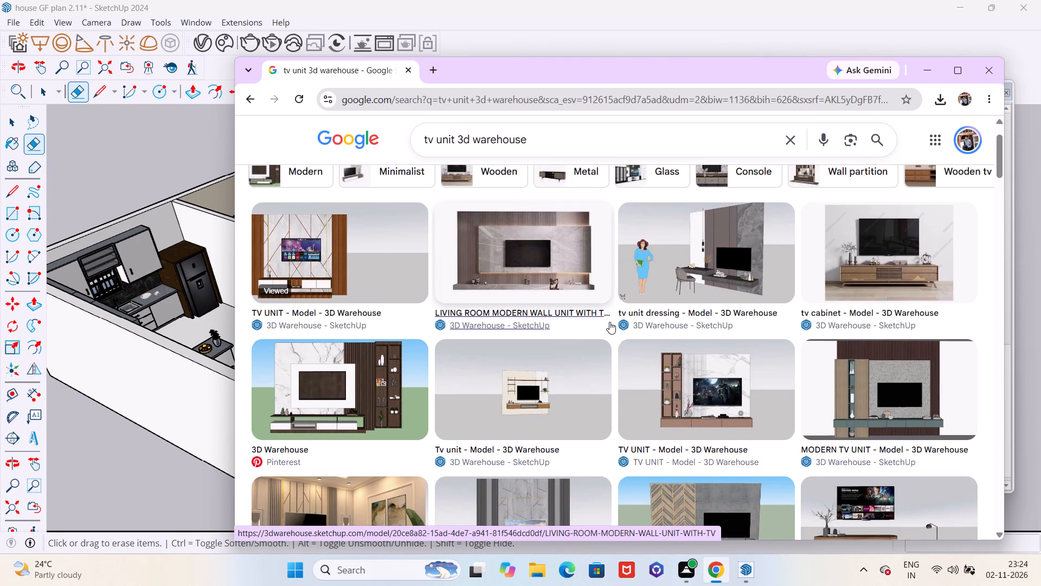
scroll(609, 322, "down", 3)
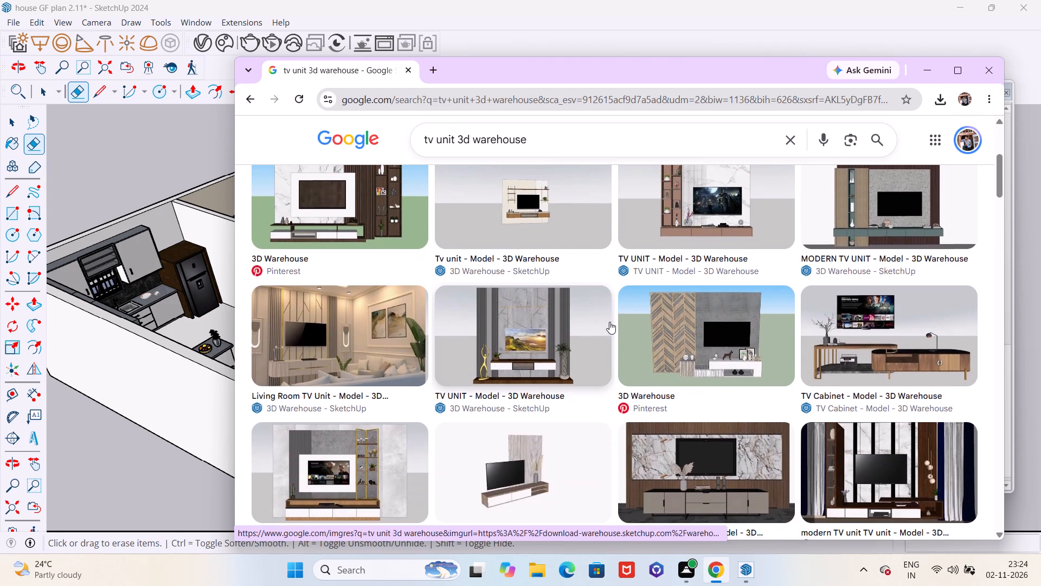
left_click(542, 323)
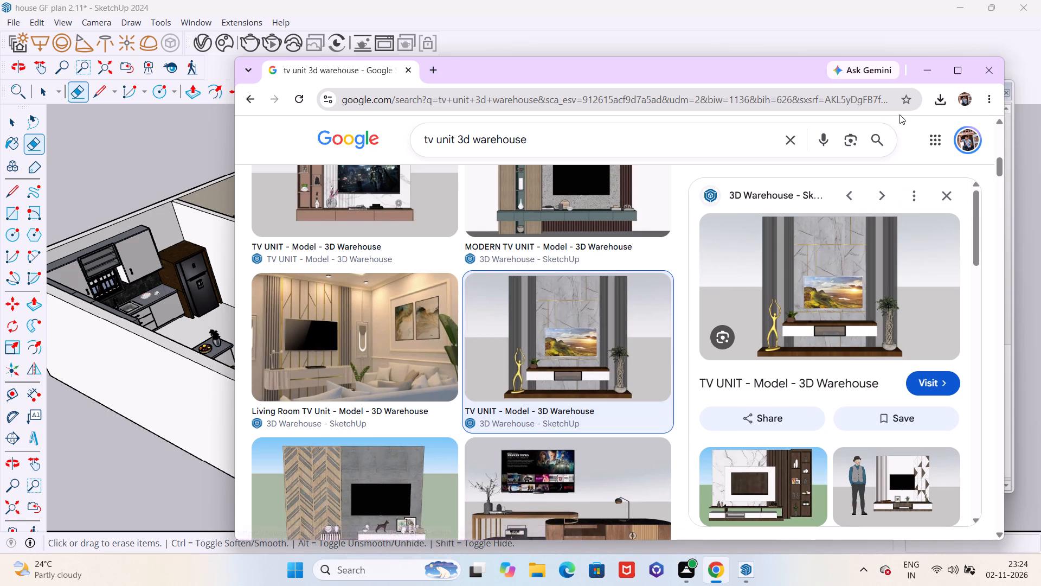
scroll(587, 356, "down", 3)
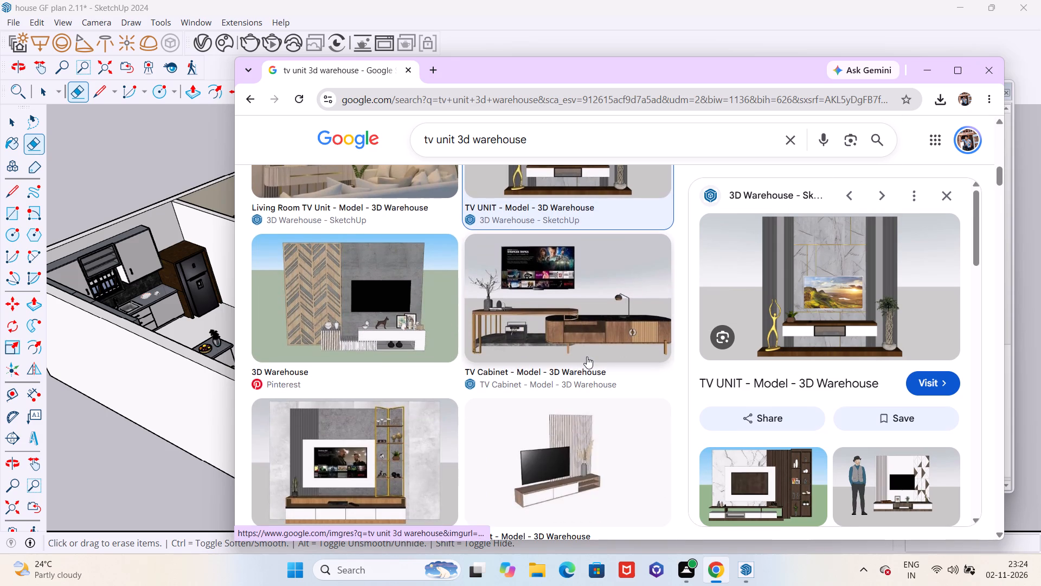
Preview the TV Cabinet result with the wooden console and open its 3D Warehouse model page.
left_click(597, 341)
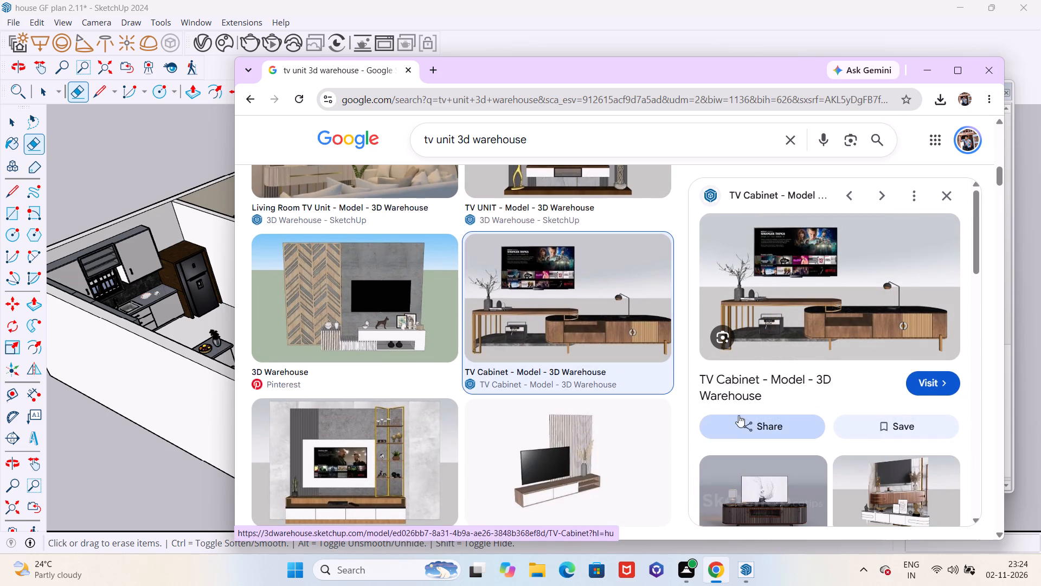
left_click(933, 385)
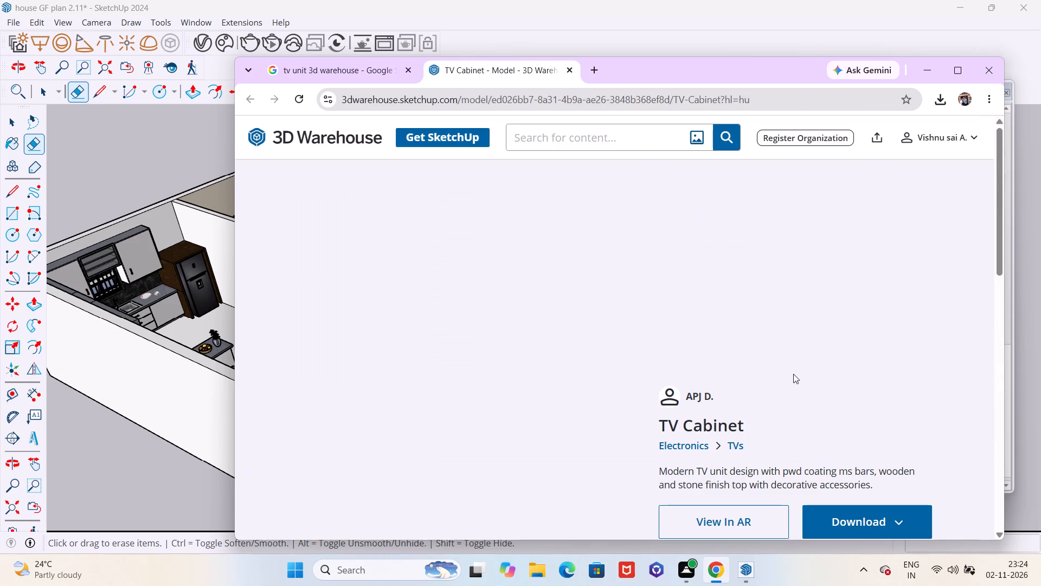
Return to the image results, look for alternatives and preview the TV UNIT with the white marble panel and pampas vase.
left_click(375, 73)
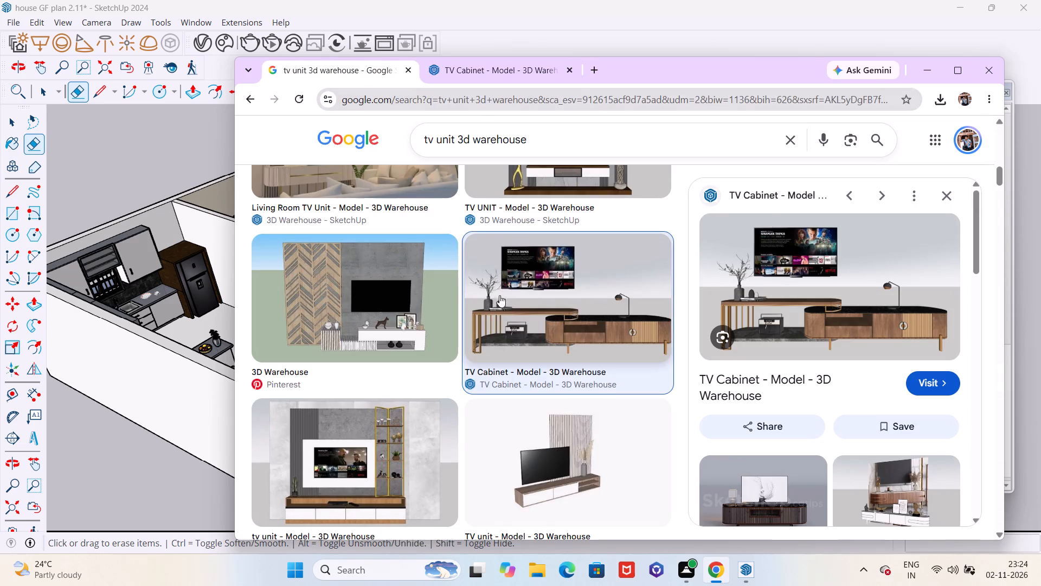
scroll(499, 296, "down", 3)
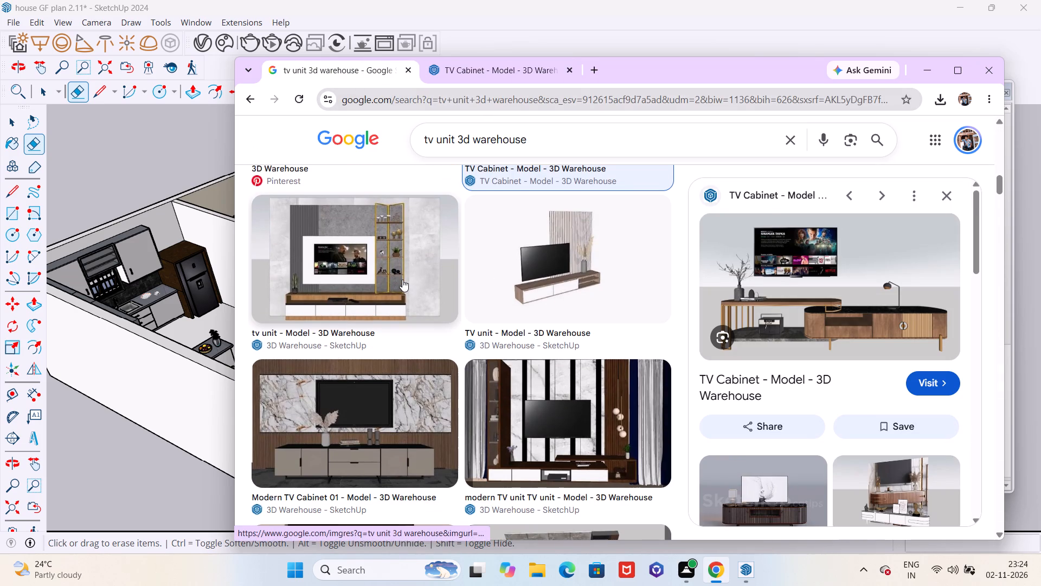
scroll(461, 288, "down", 2)
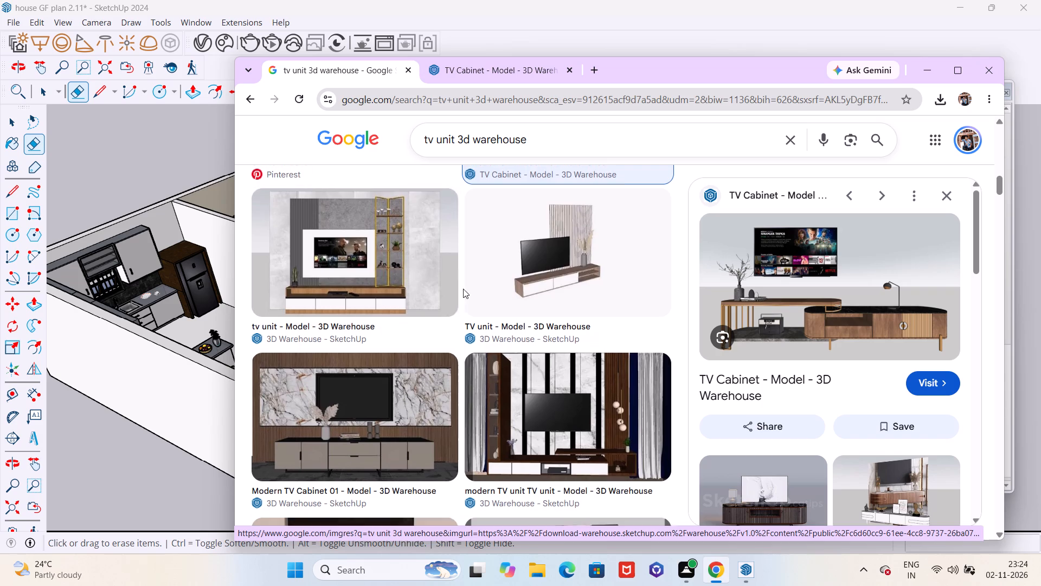
scroll(463, 289, "down", 4)
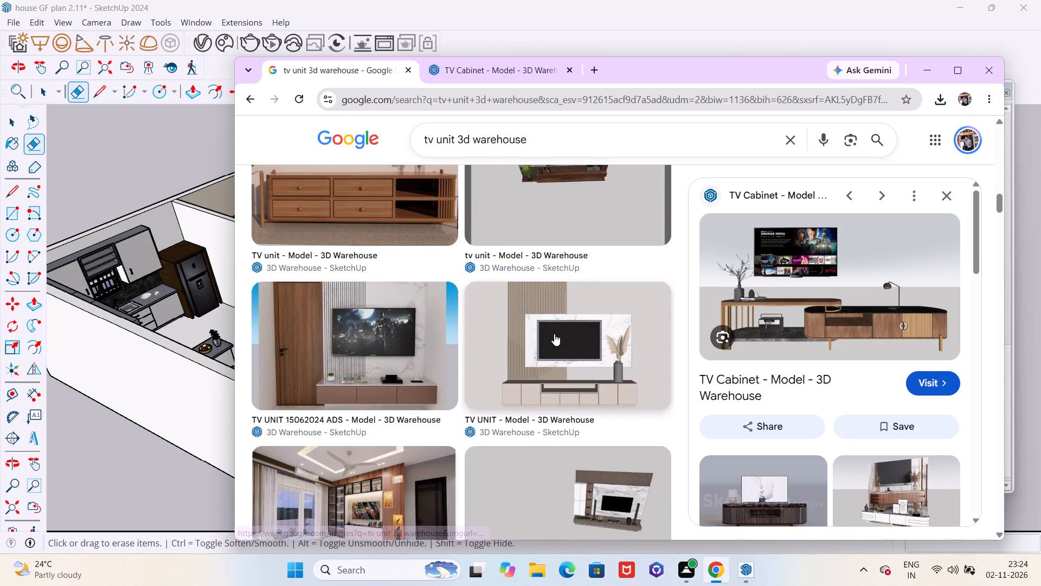
left_click(554, 334)
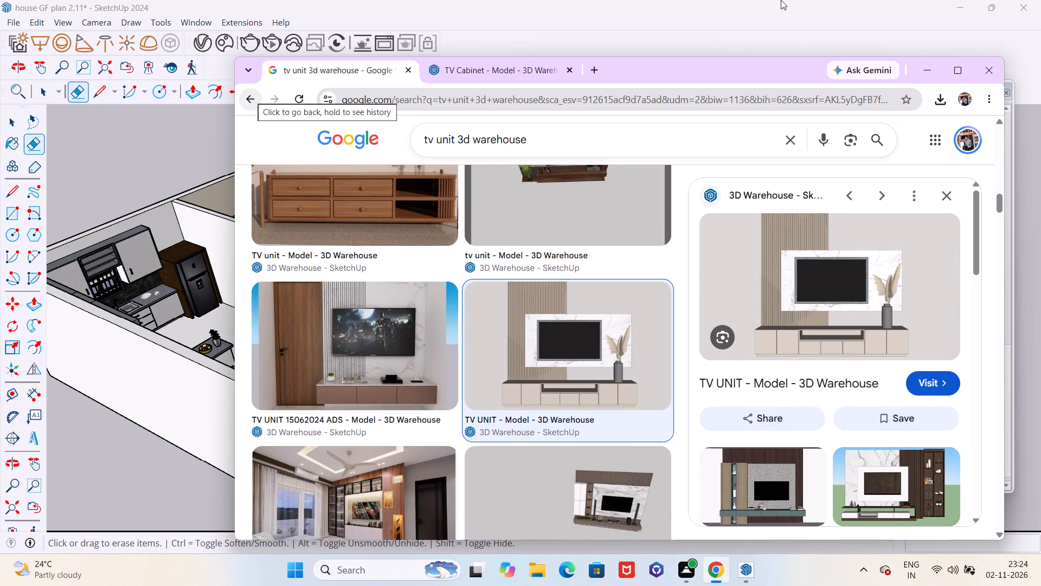
Switch back to SketchUp and import the 1.1+TV+UNIT model from Downloads, placing it outside the house.
left_click(924, 75)
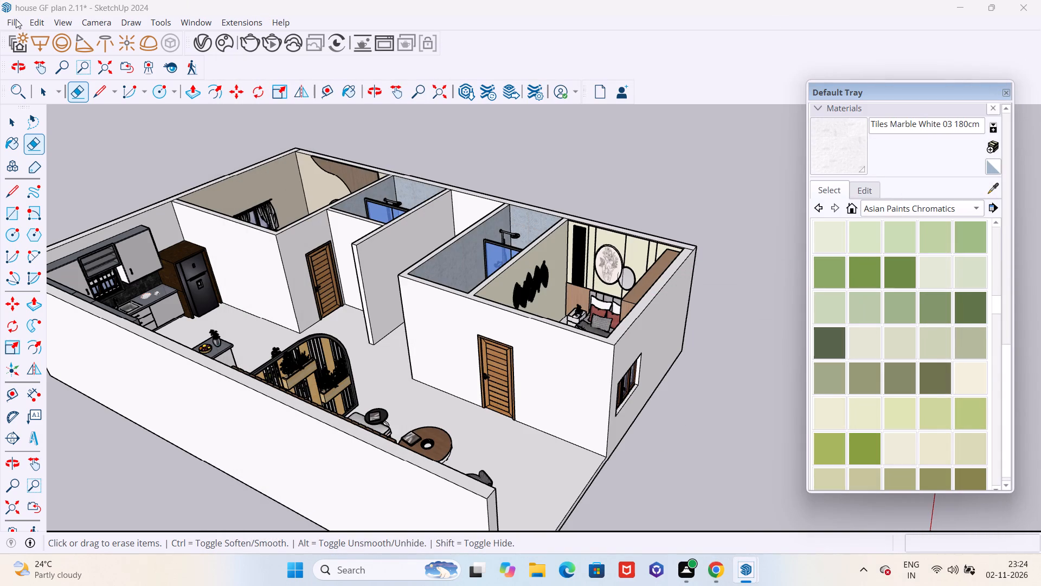
left_click(16, 19)
left_click(73, 209)
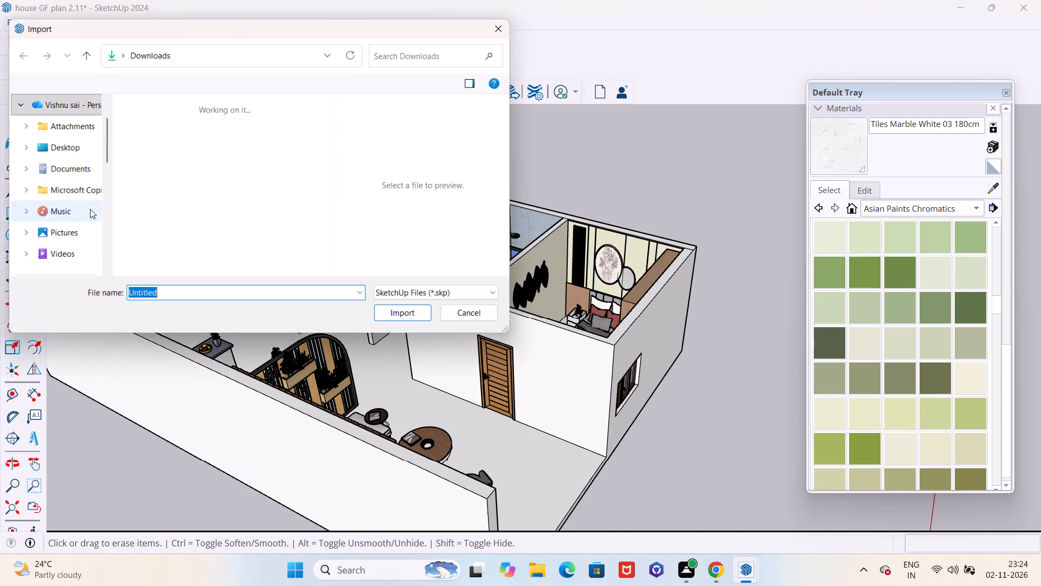
scroll(173, 193, "down", 5)
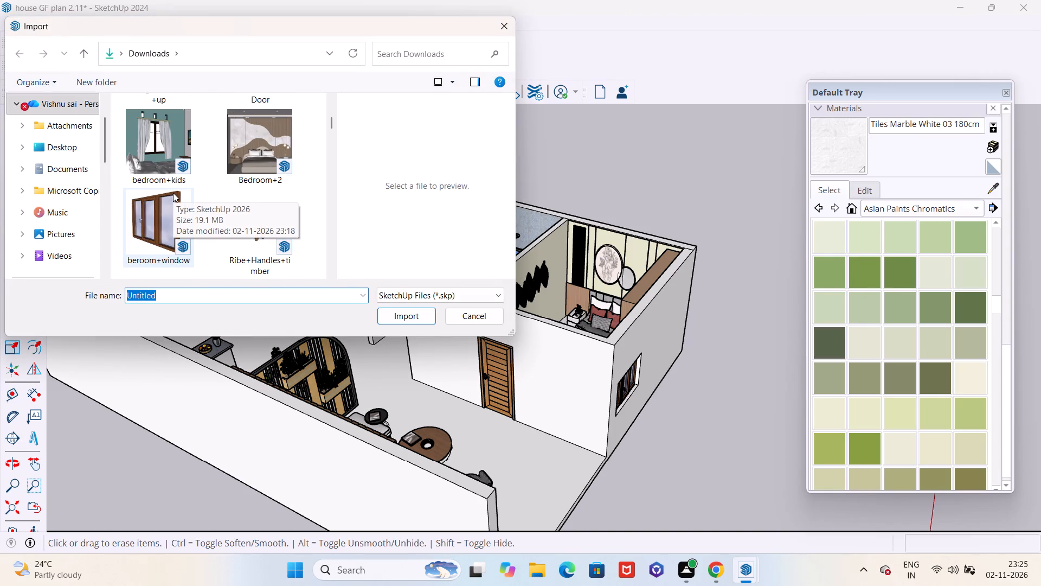
scroll(173, 192, "down", 8)
scroll(179, 186, "up", 1)
scroll(179, 186, "down", 1)
scroll(179, 186, "up", 2)
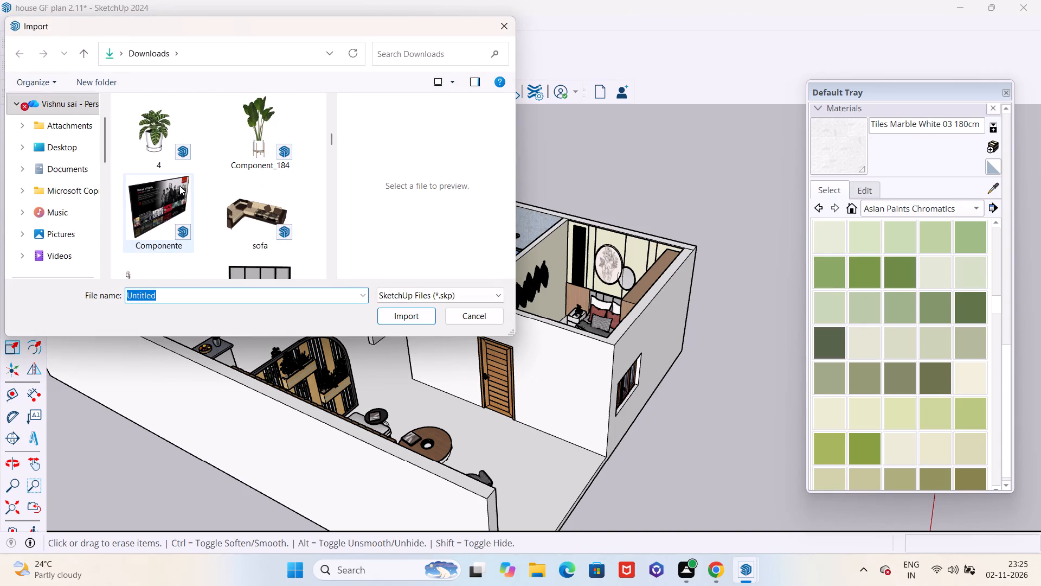
scroll(179, 186, "down", 1)
scroll(179, 186, "up", 2)
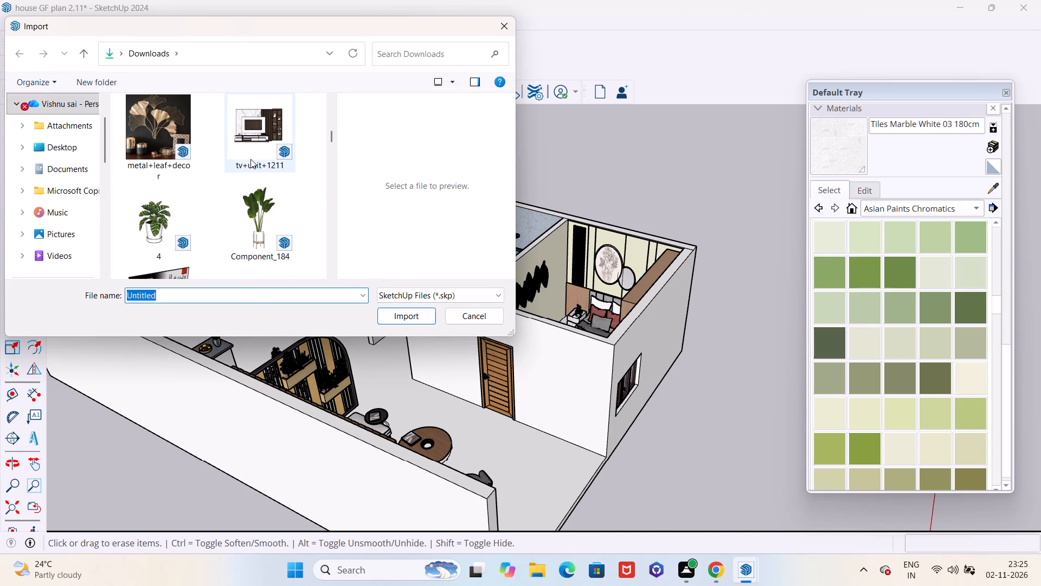
scroll(250, 159, "down", 4)
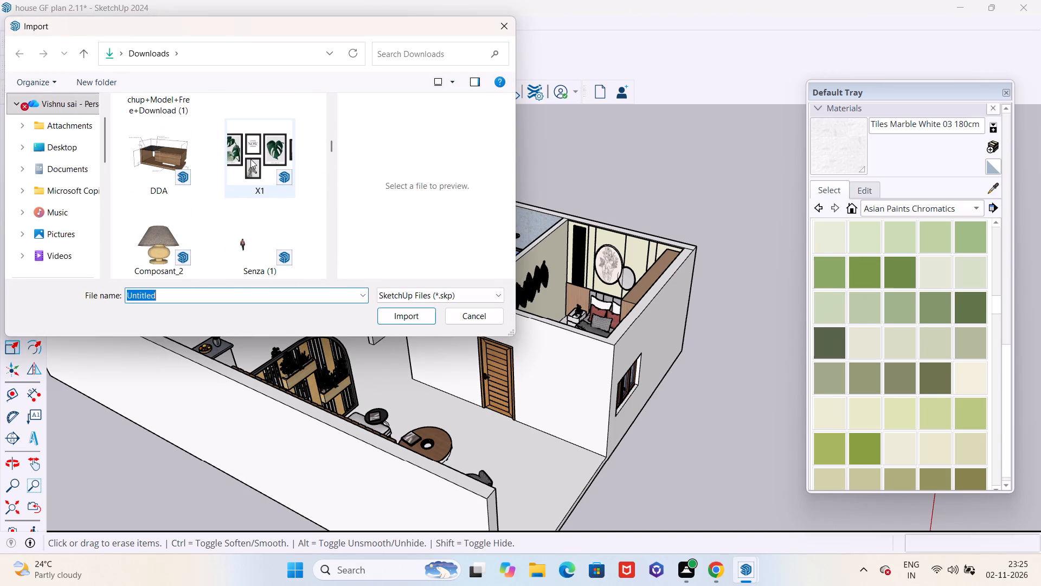
scroll(250, 159, "down", 5)
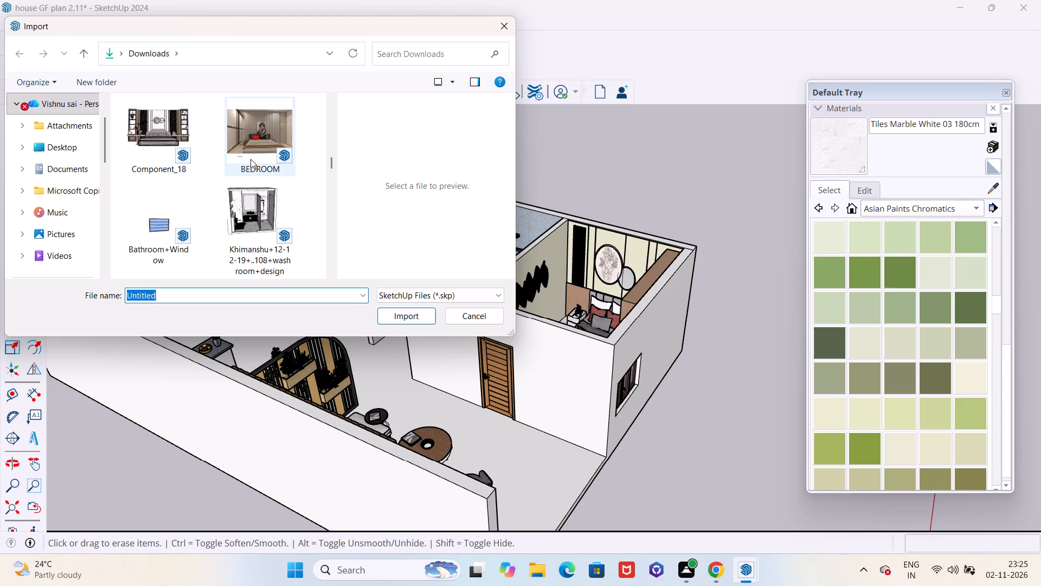
scroll(250, 159, "down", 6)
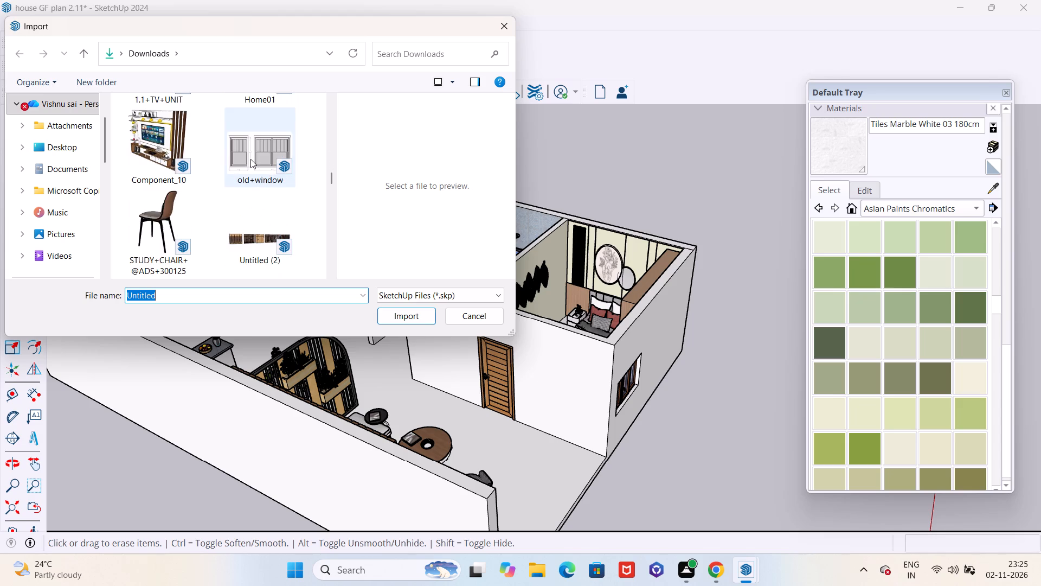
scroll(250, 159, "up", 2)
left_click(173, 225)
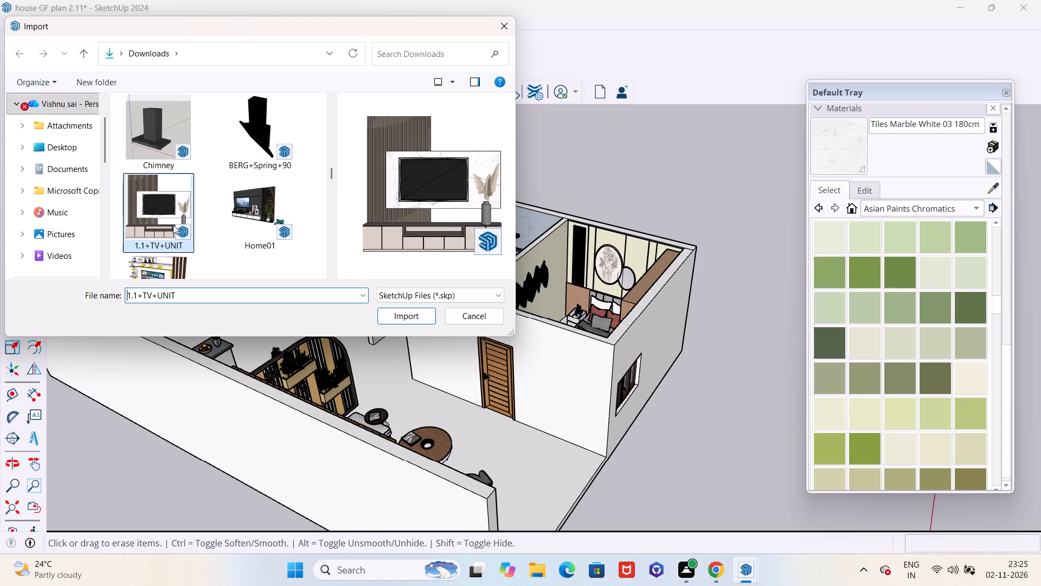
left_click(400, 316)
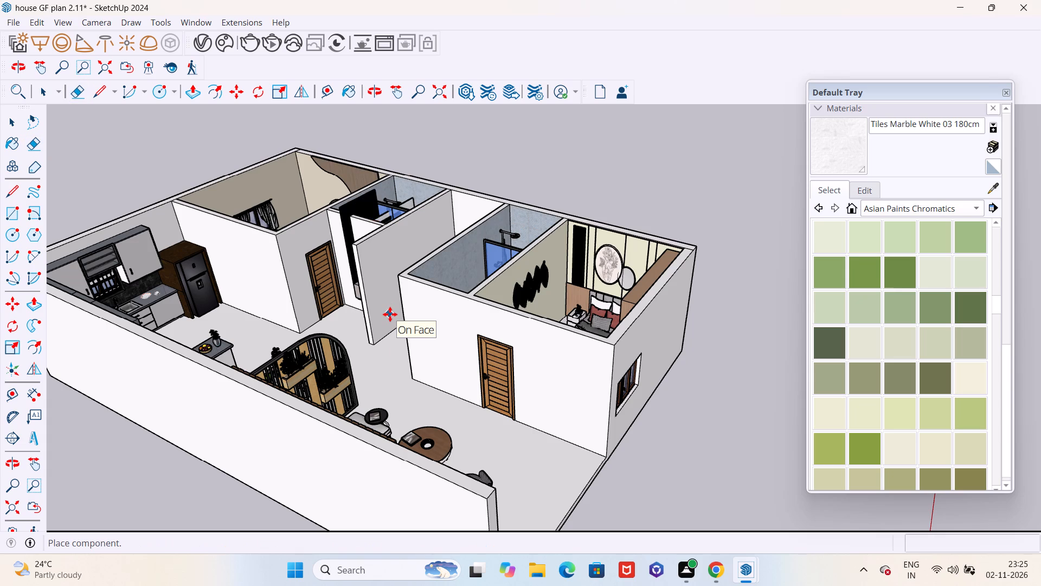
scroll(383, 419, "down", 11)
left_click(615, 494)
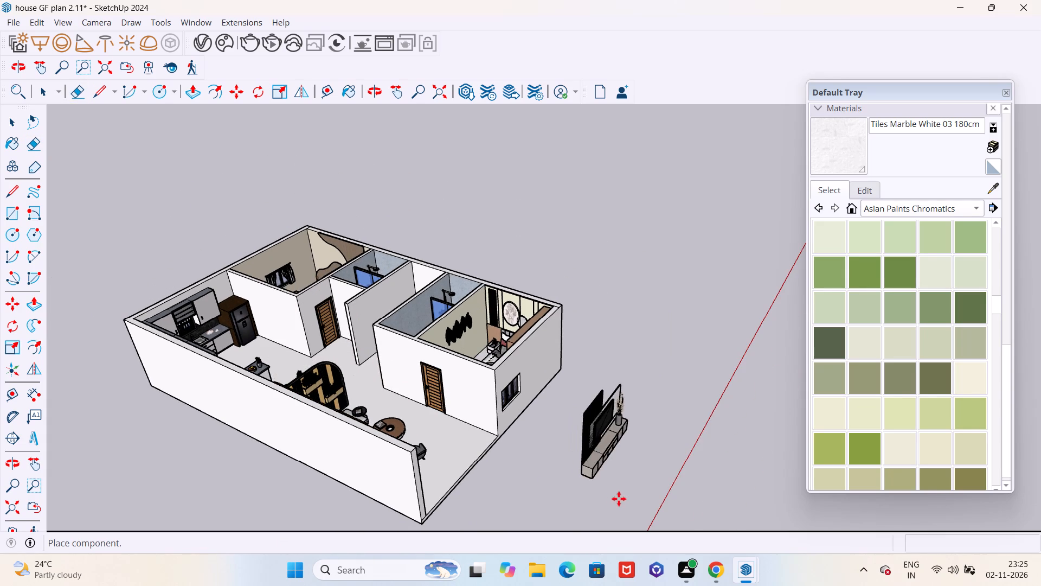
Rotate the imported TV unit about a quarter turn on the ground plane to run parallel to the living-area wall with the door.
scroll(618, 499, "down", 5)
middle_click_drag(621, 496, 230, 412)
scroll(271, 390, "down", 6)
middle_click_drag(357, 416, 448, 534)
scroll(490, 526, "up", 2)
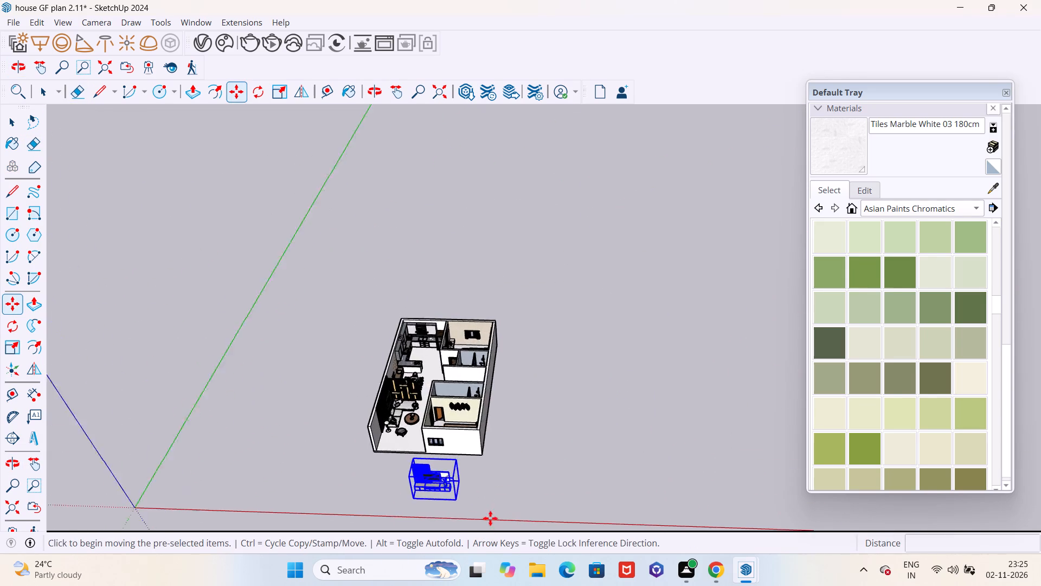
scroll(490, 518, "up", 2)
scroll(208, 358, "down", 13)
middle_click_drag(362, 445, 366, 479)
scroll(374, 443, "up", 9)
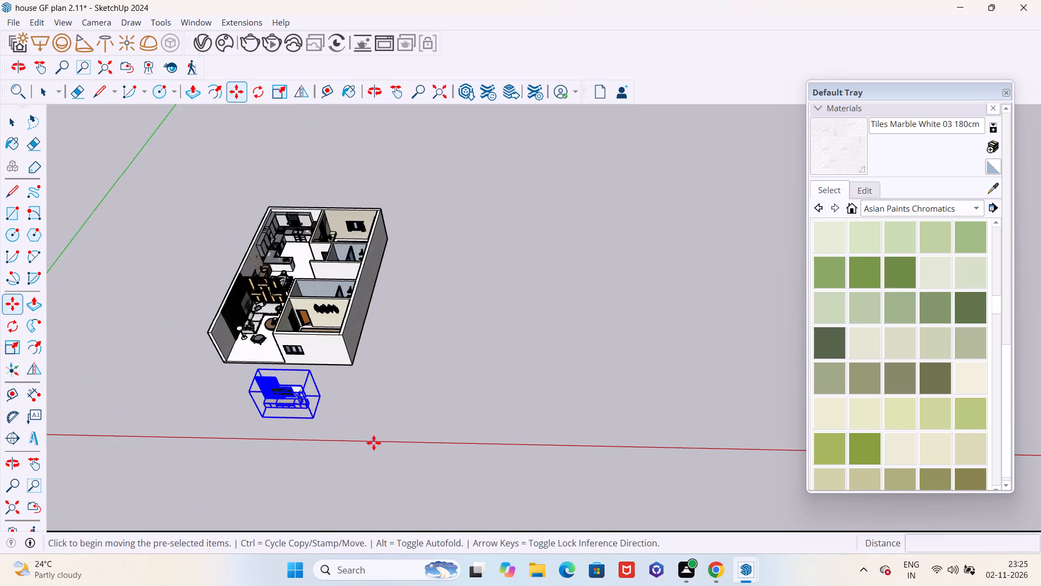
scroll(374, 443, "up", 2)
key("q")
left_click(354, 399)
left_click(389, 399)
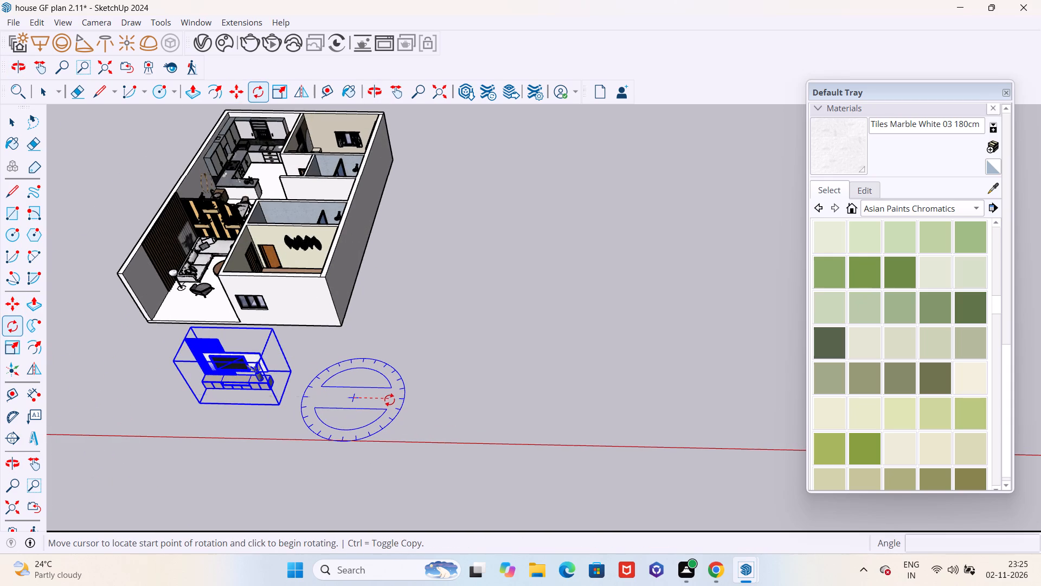
left_click(347, 417)
Move the TV unit by its bottom back corner into the living area, to the free end of the wall with the wooden door.
middle_click_drag(326, 411, 482, 407)
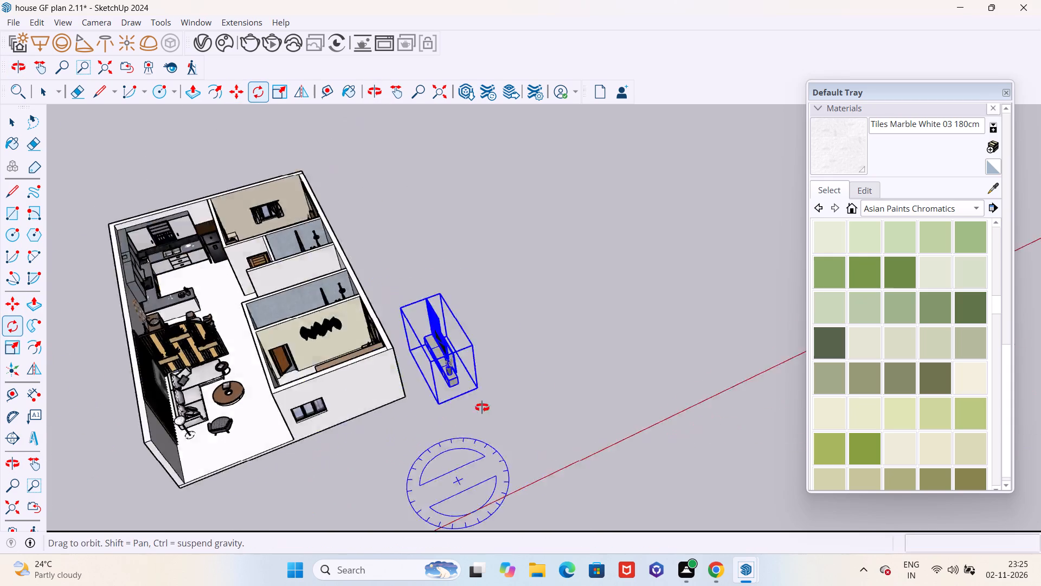
middle_click_drag(482, 407, 538, 385)
scroll(510, 371, "up", 6)
middle_click_drag(451, 415, 490, 394)
middle_click_drag(309, 323, 700, 369)
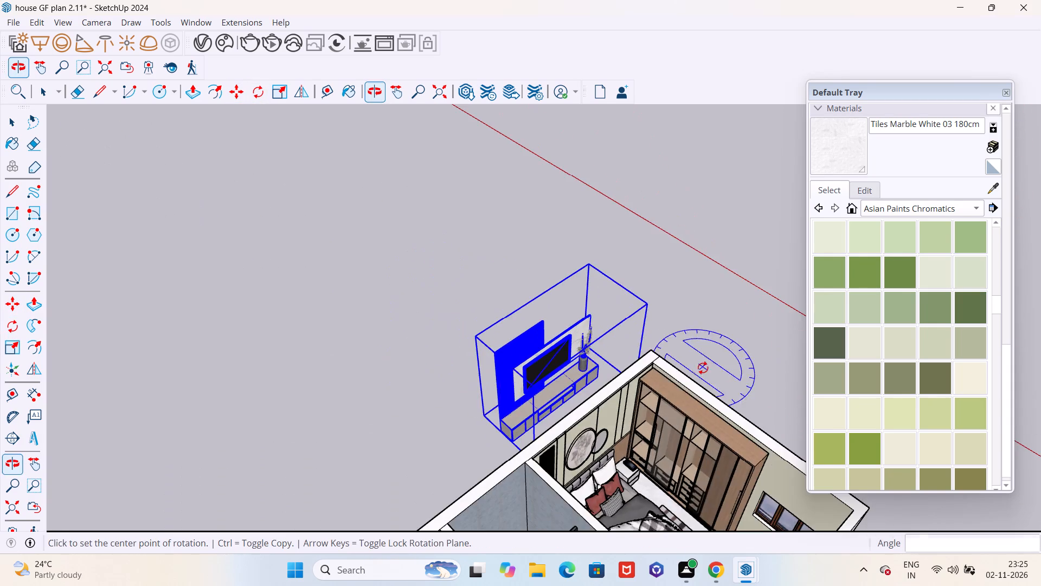
scroll(529, 380, "up", 5)
scroll(410, 331, "down", 6)
middle_click_drag(382, 396, 530, 388)
key("m")
scroll(589, 385, "up", 11)
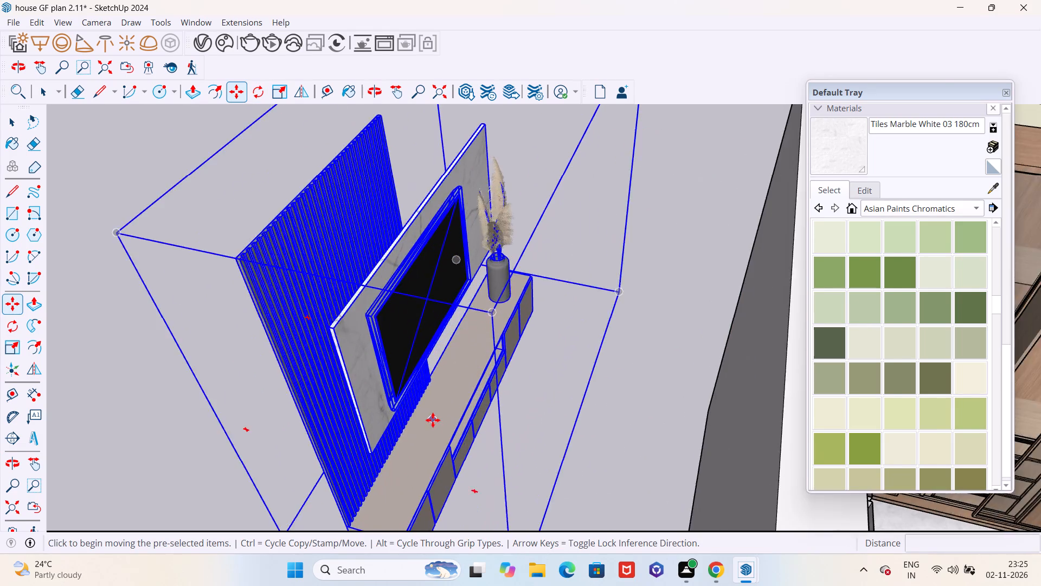
scroll(428, 423, "down", 5)
middle_click_drag(404, 430, 487, 339)
scroll(361, 321, "up", 5)
scroll(370, 301, "down", 6)
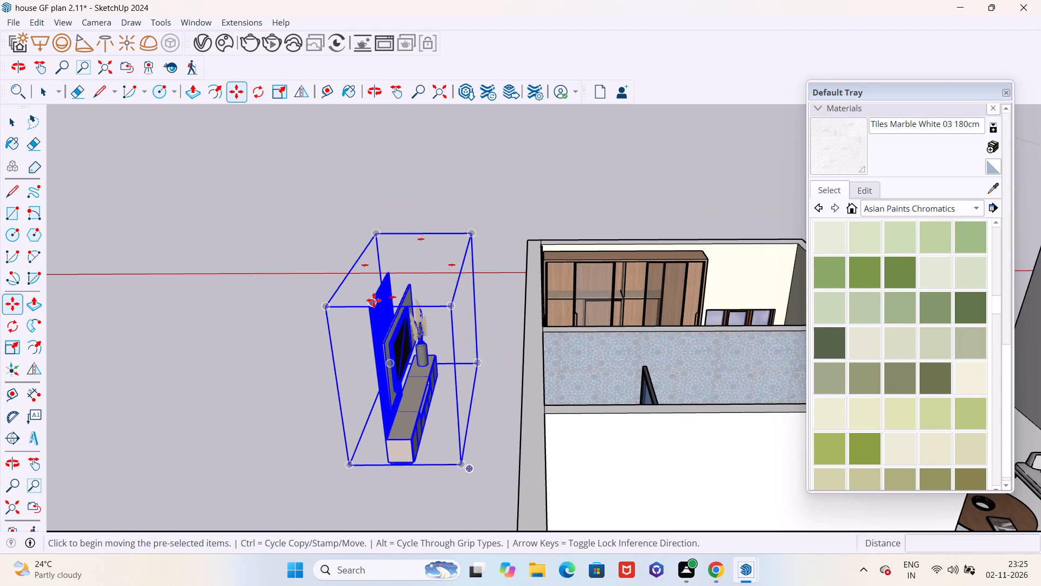
scroll(406, 504, "up", 6)
scroll(377, 451, "up", 17)
middle_click_drag(415, 412, 451, 379)
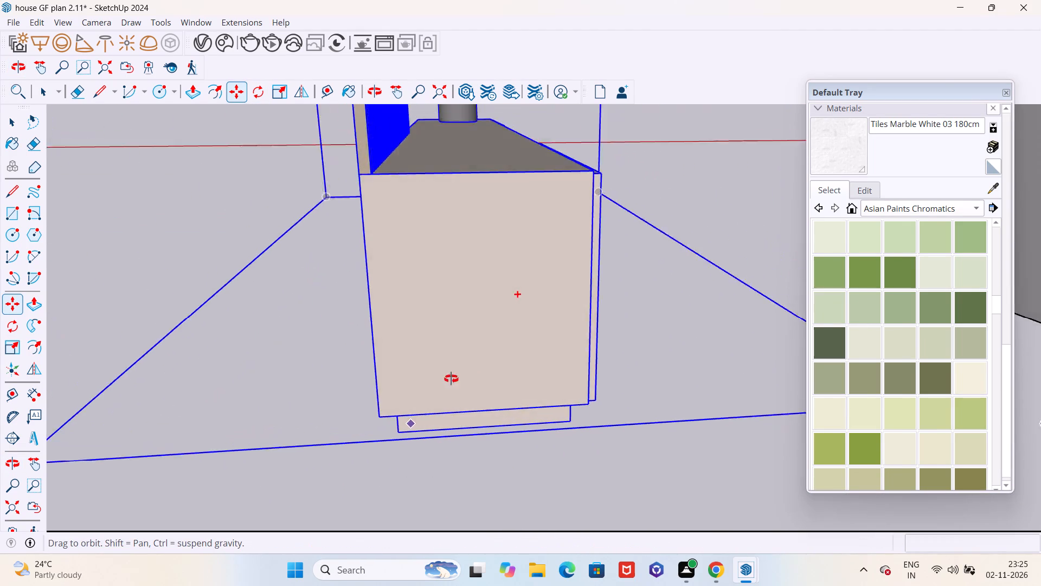
middle_click_drag(451, 379, 473, 366)
scroll(395, 438, "up", 3)
left_click(403, 439)
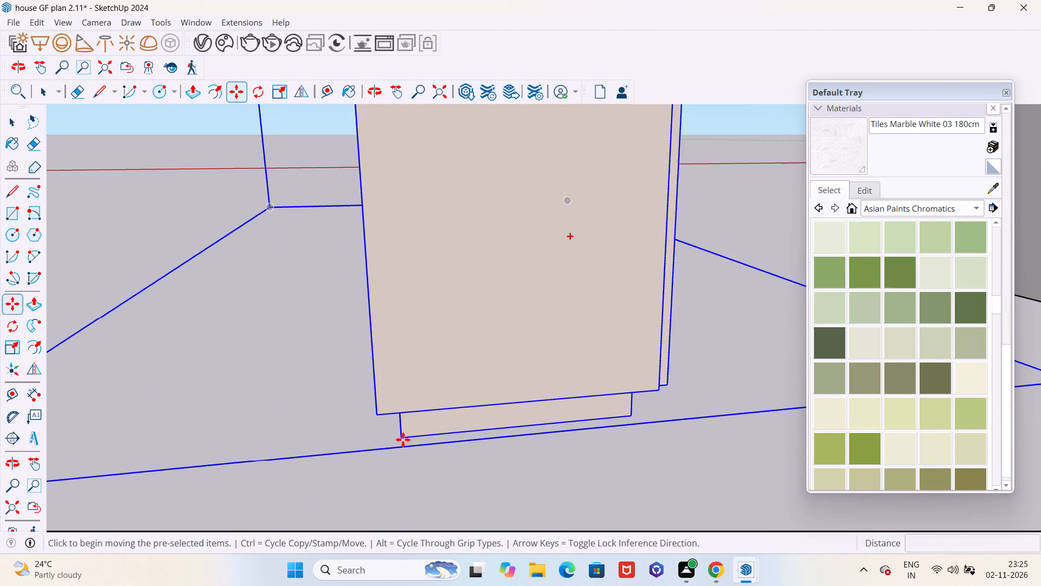
scroll(268, 445, "down", 20)
scroll(268, 445, "down", 20)
scroll(268, 445, "down", 2)
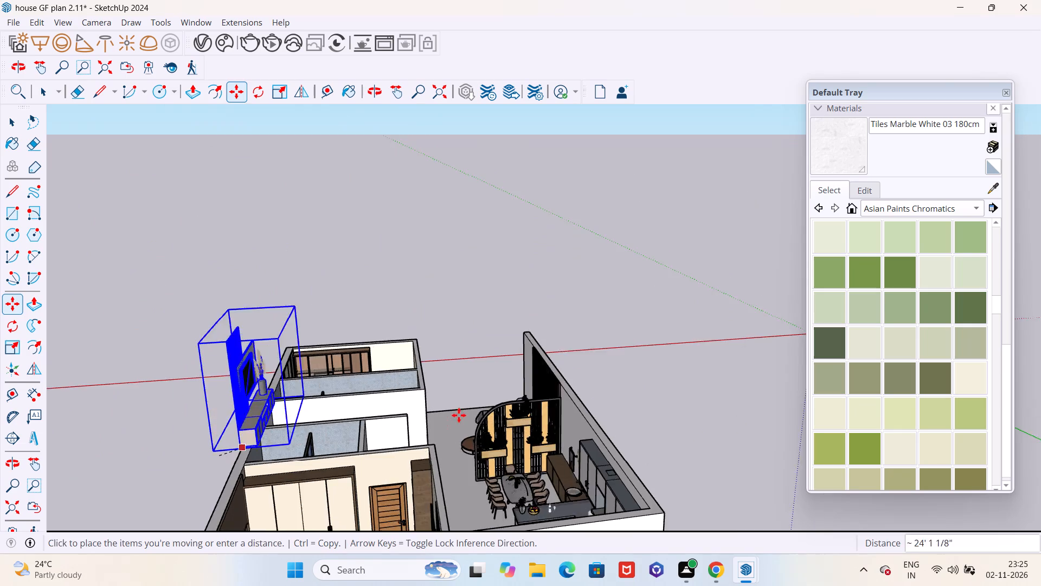
middle_click_drag(458, 418, 278, 505)
scroll(463, 405, "up", 18)
scroll(538, 383, "up", 2)
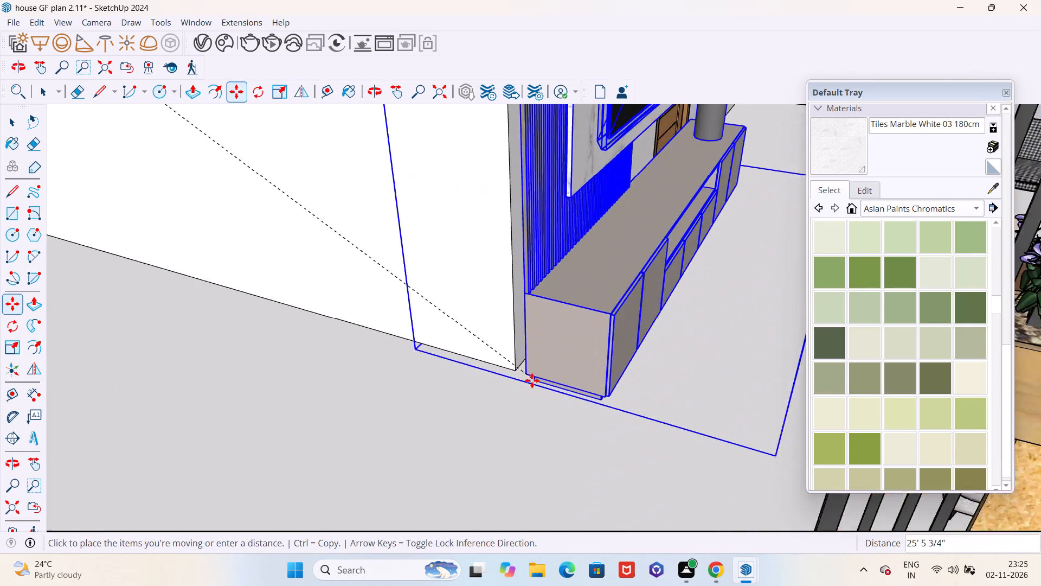
scroll(532, 380, "up", 1)
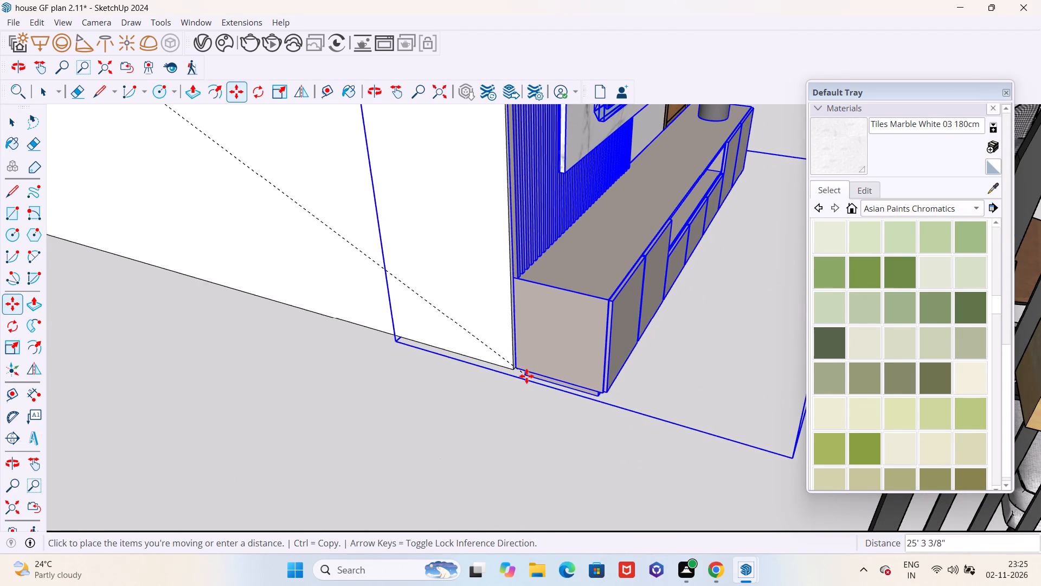
left_click(523, 377)
Nudge the TV unit's bottom back corner against the wall's end edge to close the remaining gap.
middle_click_drag(522, 398, 600, 348)
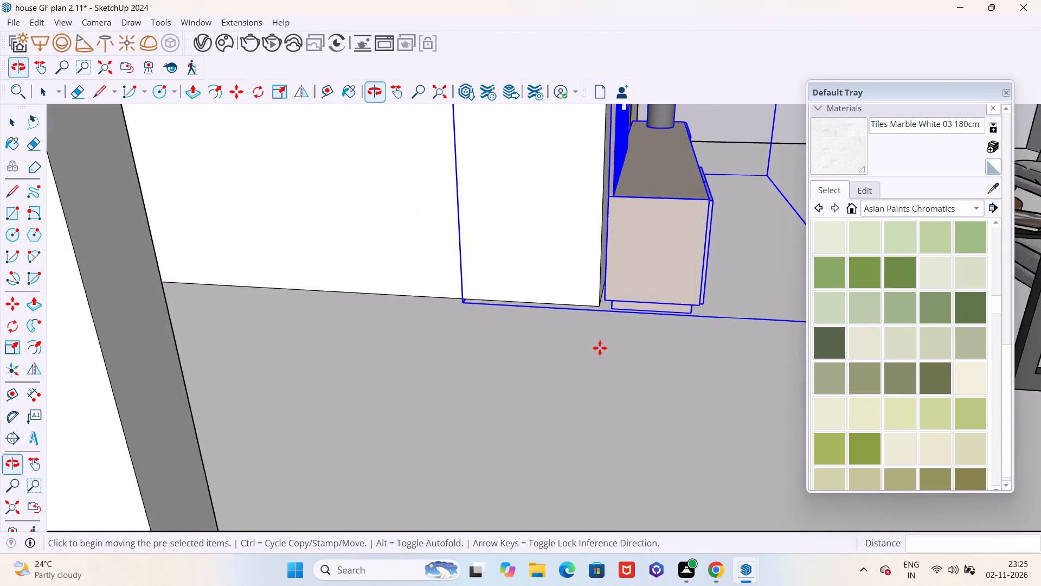
scroll(614, 327, "up", 12)
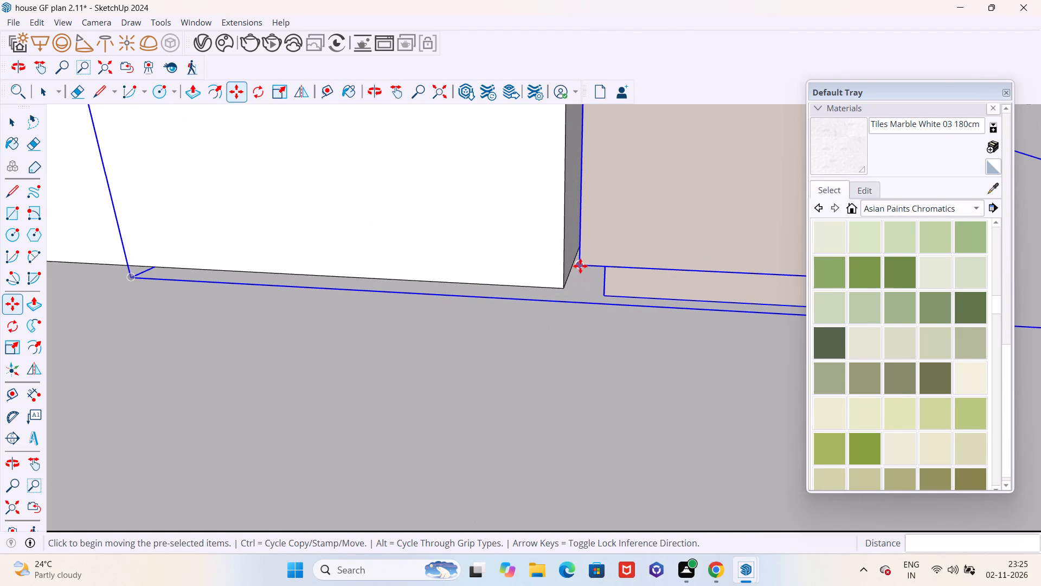
left_click(580, 266)
left_click(568, 258)
Scale the TV unit shorter along the red axis to clear the wooden door beside it.
scroll(448, 358, "down", 6)
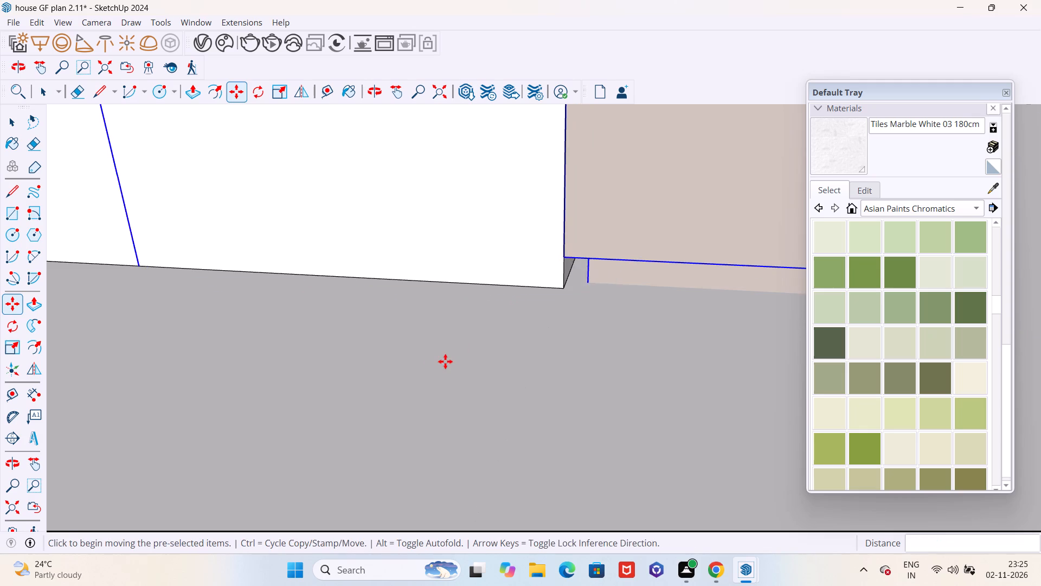
scroll(445, 361, "down", 19)
middle_click_drag(486, 379, 249, 429)
scroll(352, 460, "down", 7)
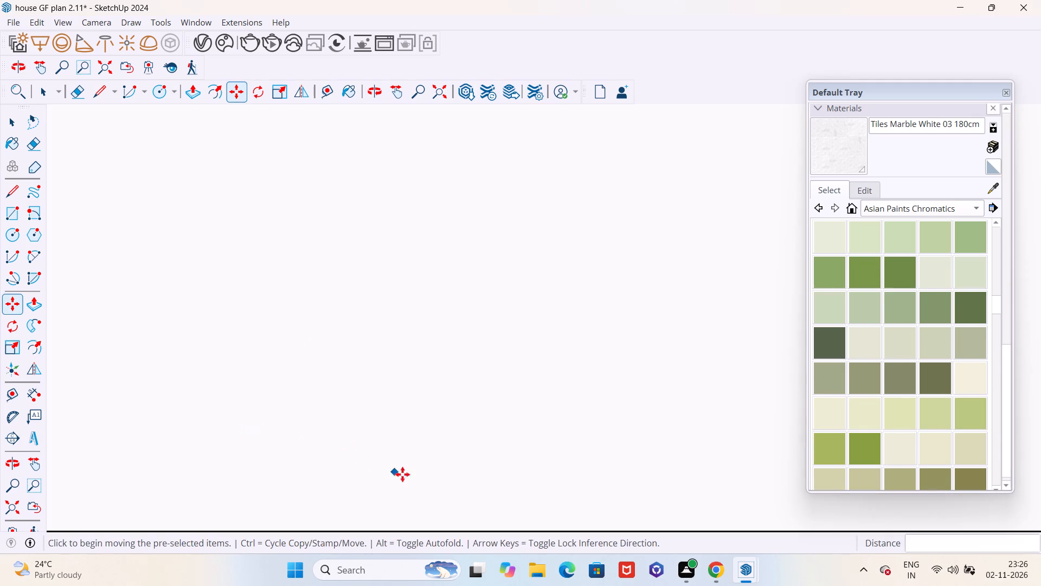
left_click(442, 95)
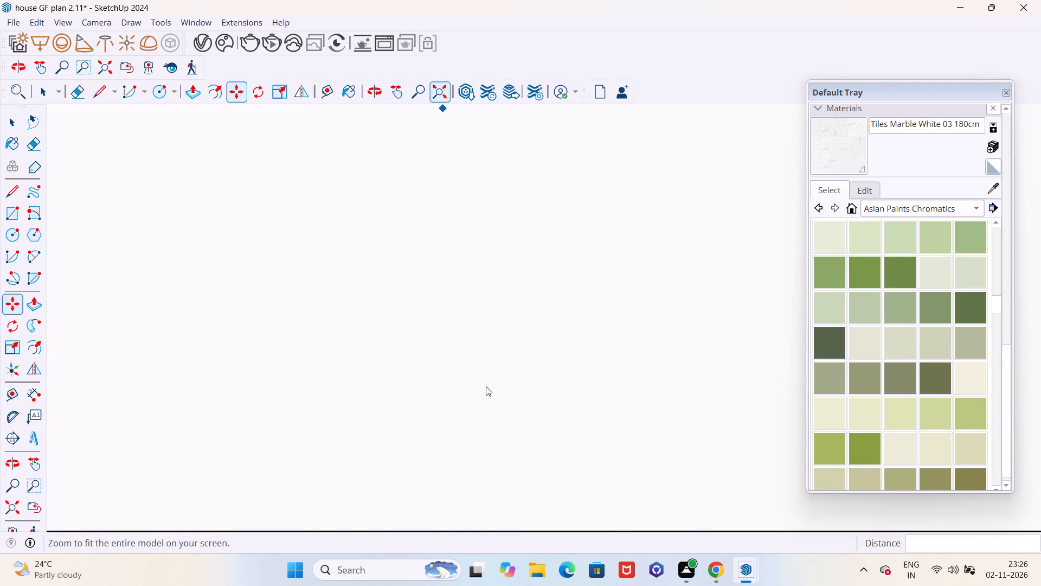
scroll(486, 395, "down", 4)
middle_click_drag(473, 306, 327, 397)
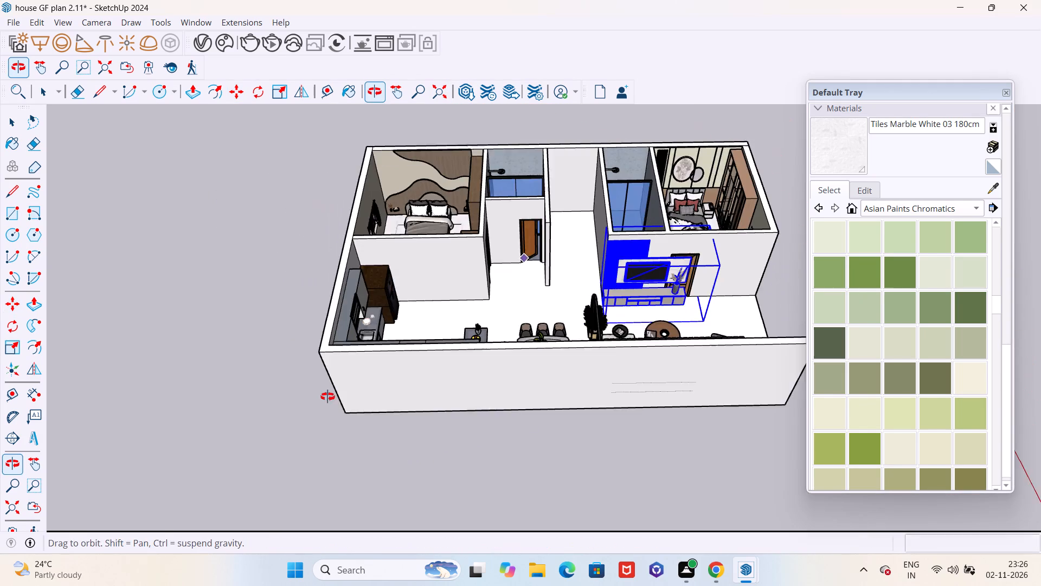
middle_click_drag(327, 397, 326, 397)
scroll(744, 282, "up", 5)
middle_click_drag(746, 300, 674, 227)
scroll(682, 307, "up", 5)
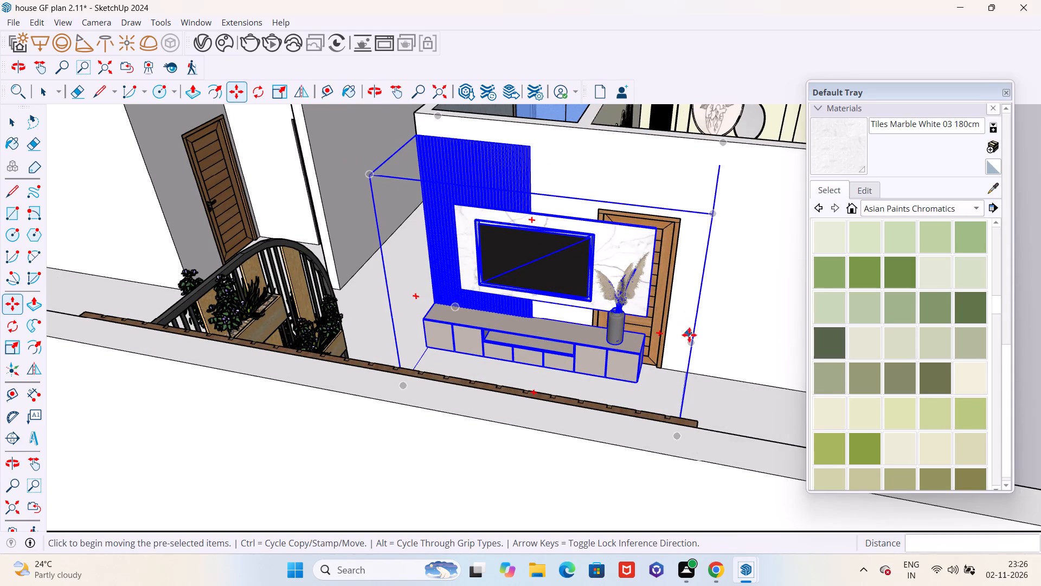
key("s")
middle_click_drag(685, 341, 633, 346)
left_click_drag(667, 313, 657, 312)
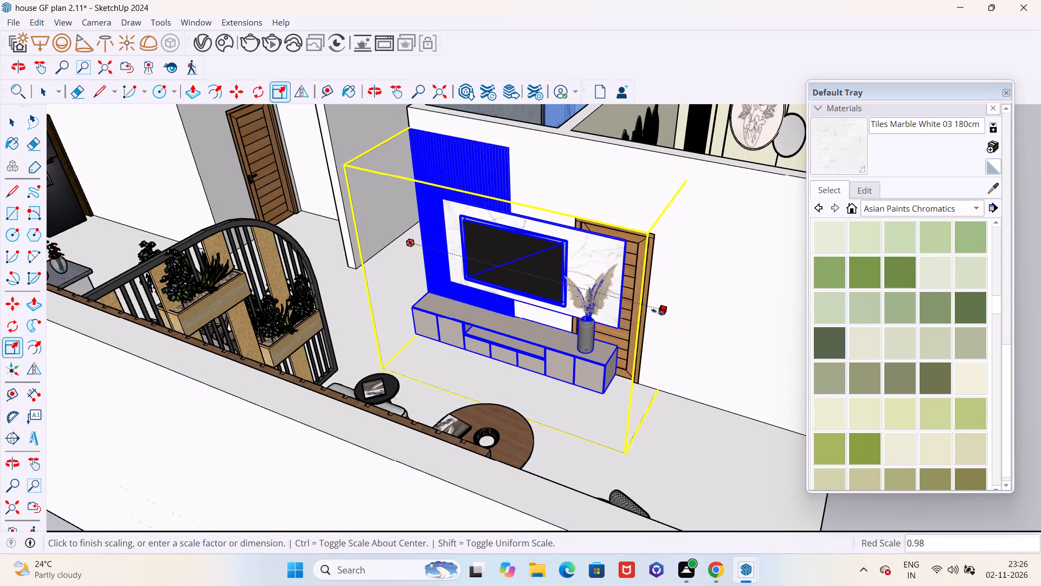
left_click_drag(657, 312, 589, 290)
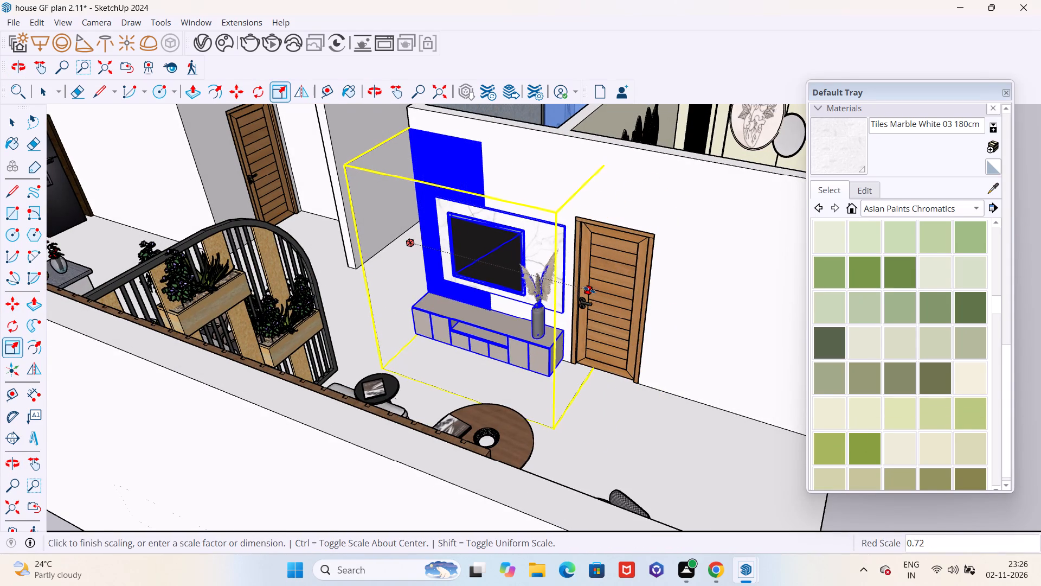
left_click_drag(589, 290, 602, 295)
Scale the TV unit slightly longer along the red axis, by about 1.03, up to the wooden door's frame.
scroll(578, 367, "up", 13)
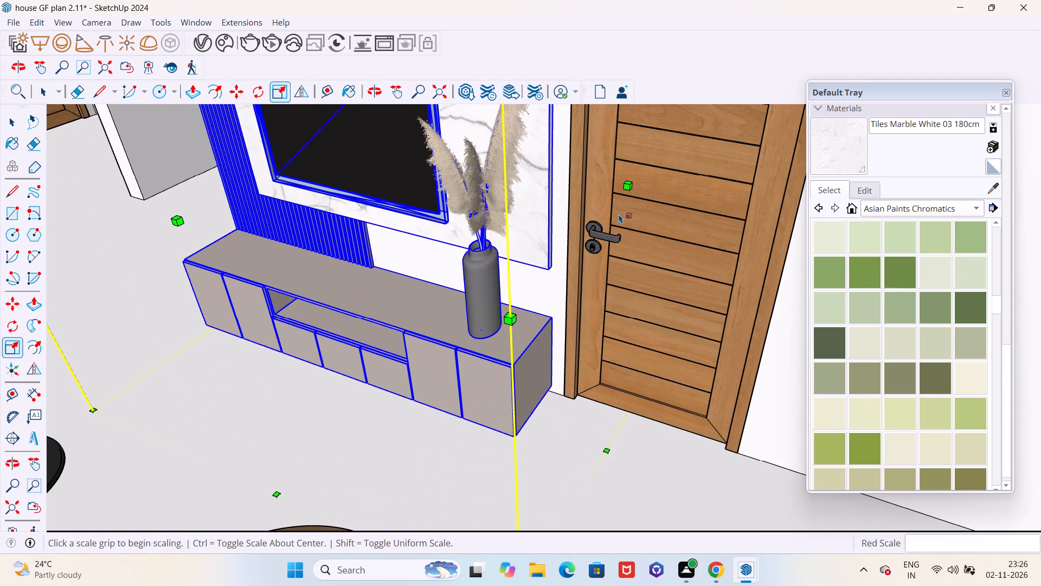
left_click_drag(625, 189, 653, 203)
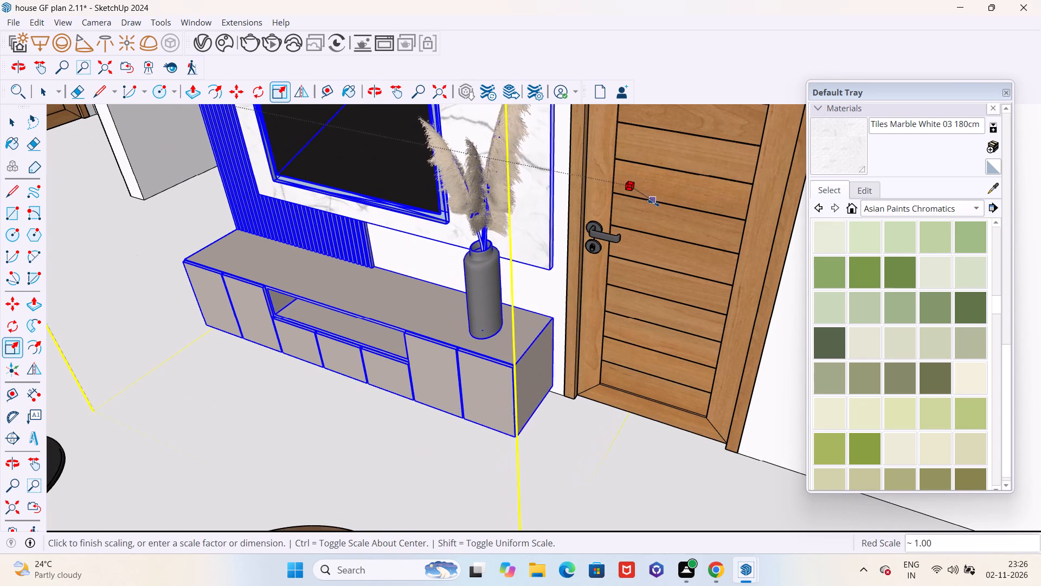
left_click_drag(653, 203, 669, 212)
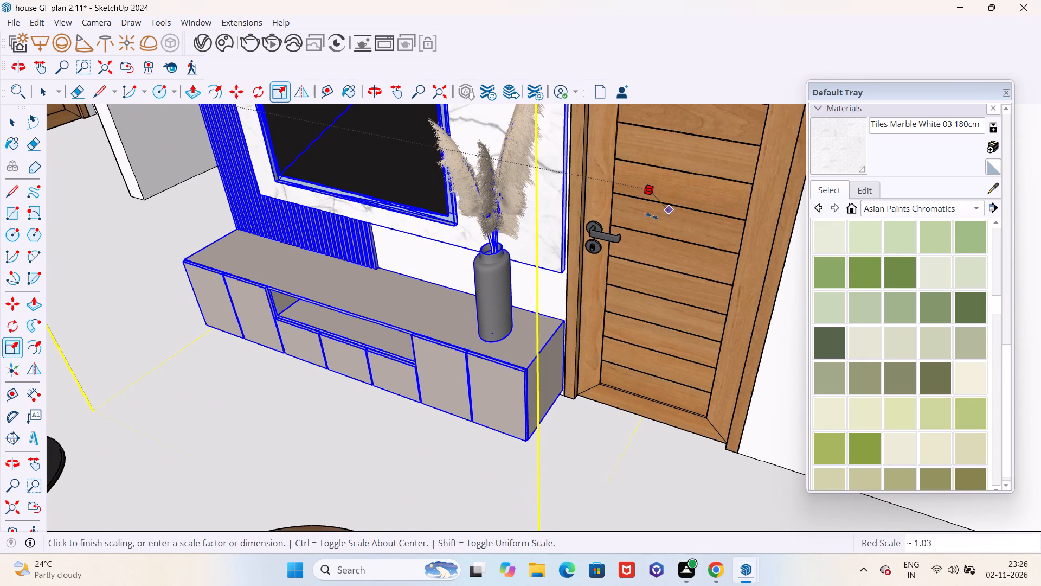
scroll(573, 252, "down", 6)
scroll(582, 298, "down", 6)
middle_click_drag(494, 277, 649, 285)
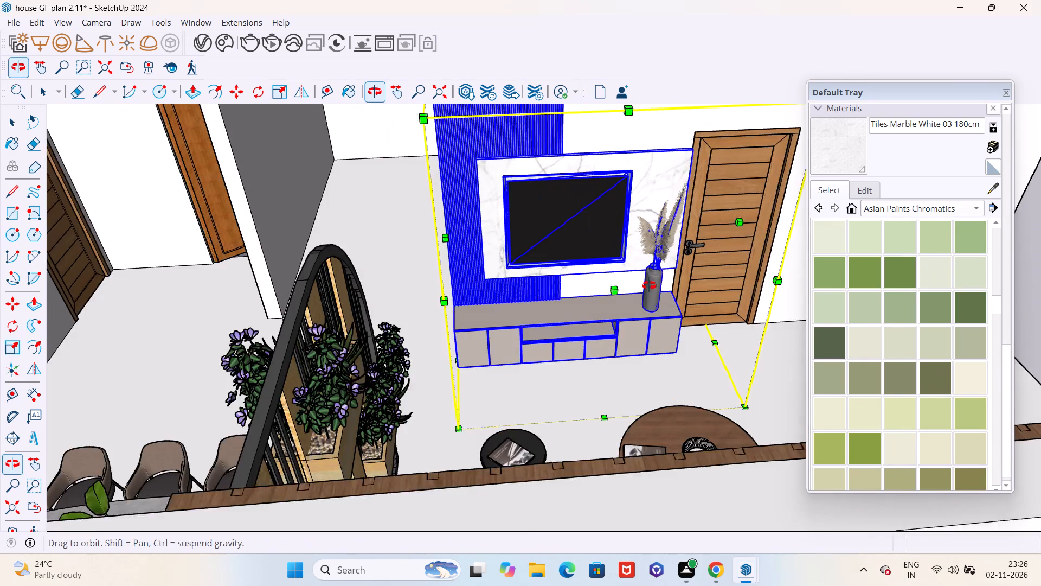
middle_click_drag(649, 285, 650, 285)
scroll(583, 323, "down", 5)
middle_click_drag(561, 312, 669, 274)
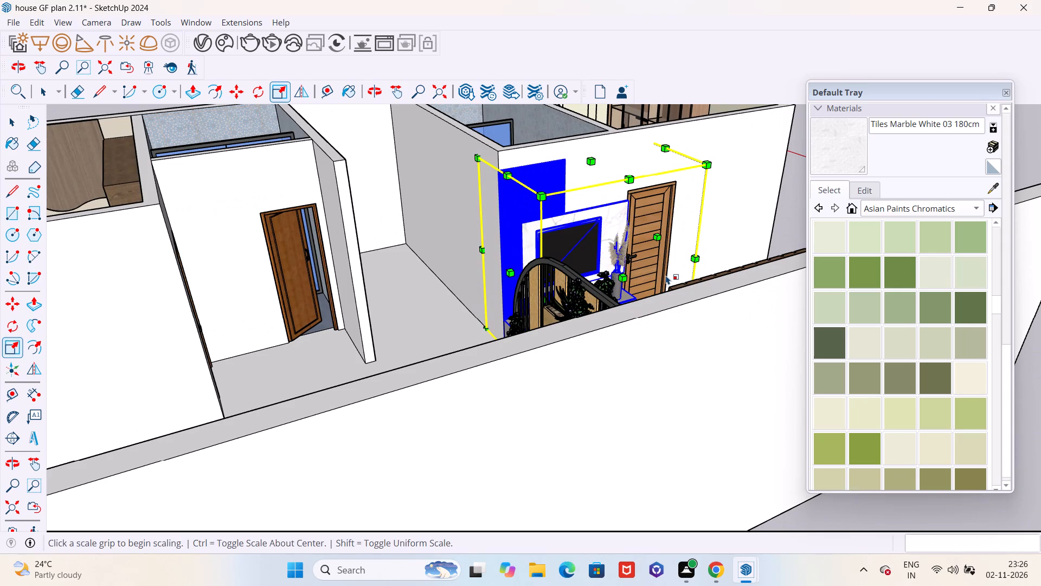
key("Escape")
key("space")
Examine the TV wall and the open end of the living area from several angles.
scroll(485, 292, "down", 5)
middle_click_drag(537, 293, 376, 339)
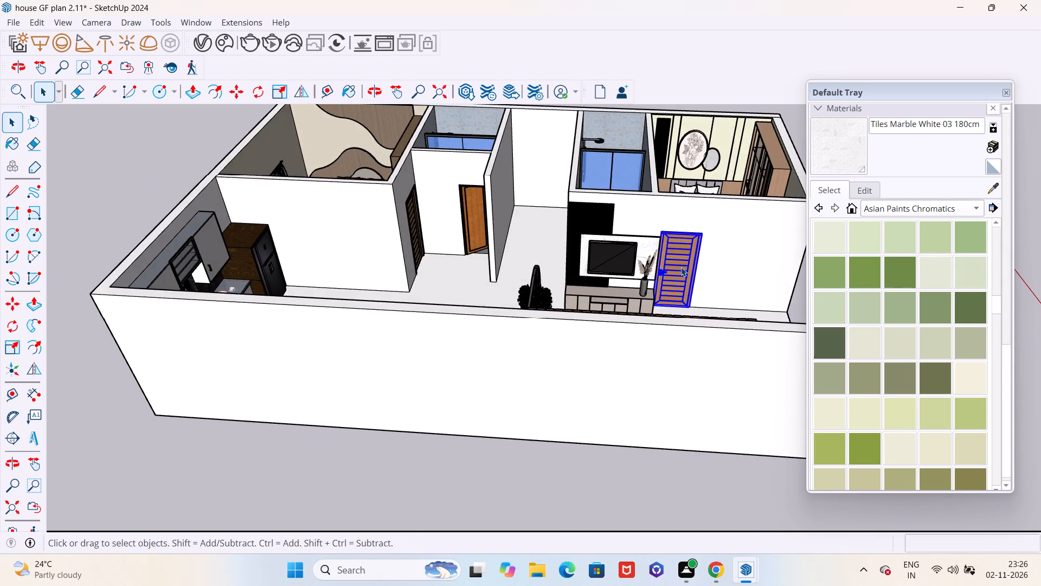
scroll(682, 264, "up", 6)
middle_click_drag(556, 277, 250, 228)
scroll(472, 230, "down", 5)
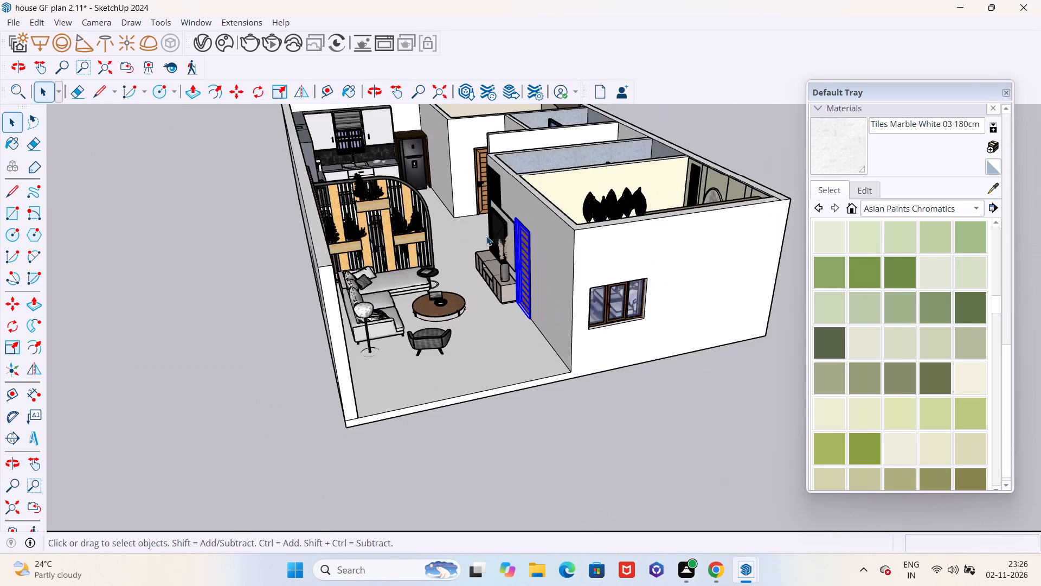
middle_click_drag(486, 235, 432, 304)
key("space")
middle_click_drag(399, 320, 581, 324)
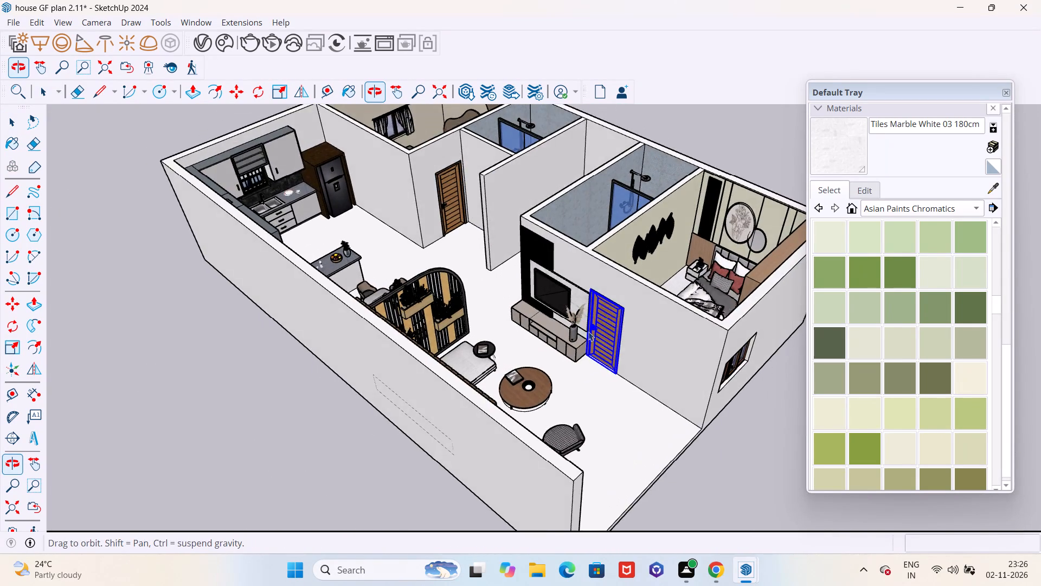
scroll(703, 444, "up", 4)
left_click(739, 484)
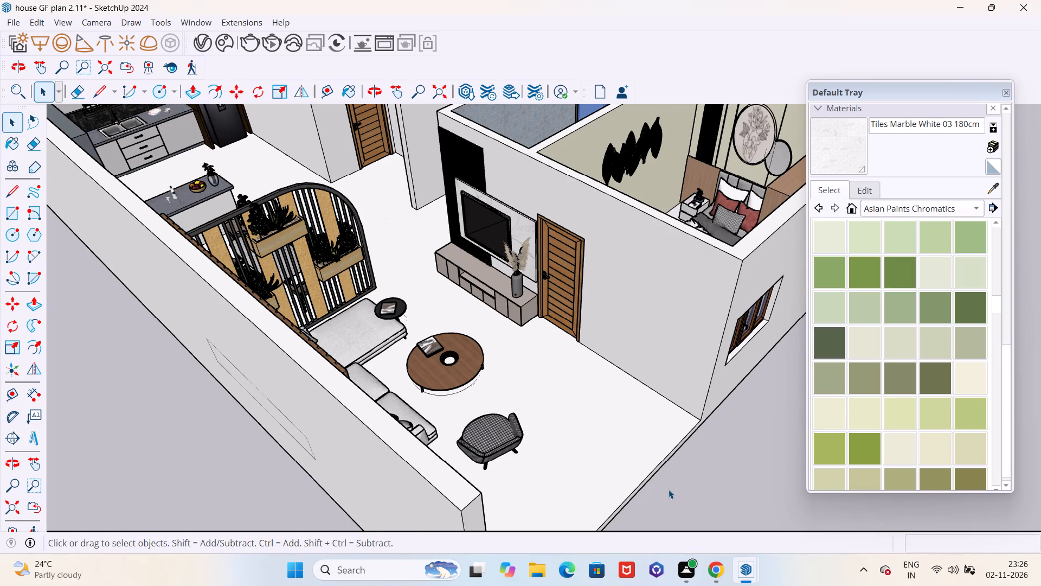
Place a guide about 3' 4" inside the living area's open floor edge and a second one 9" back towards that edge.
key("t")
scroll(637, 490, "up", 4)
left_click(637, 490)
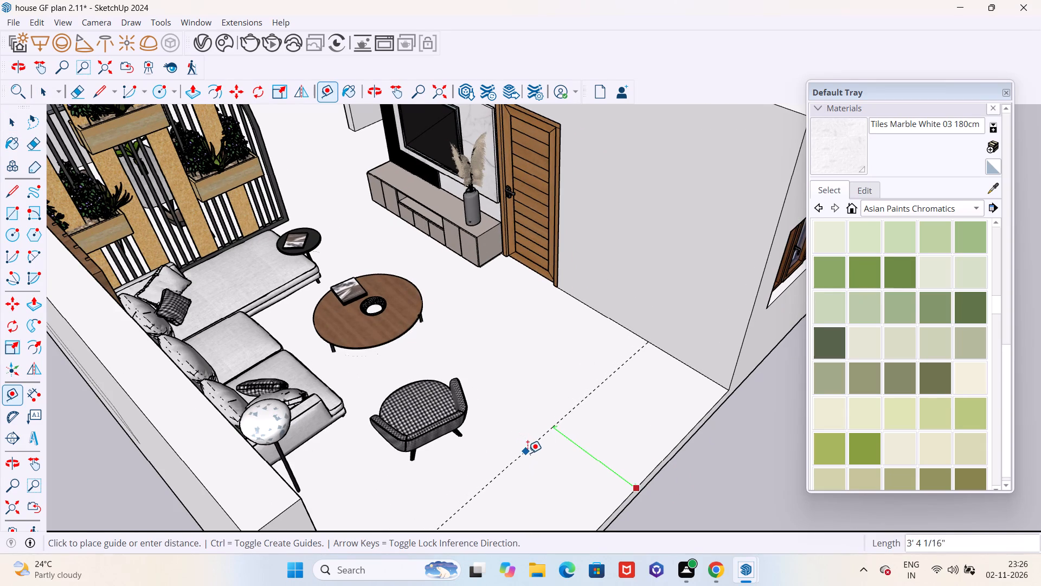
left_click(528, 453)
left_click(534, 448)
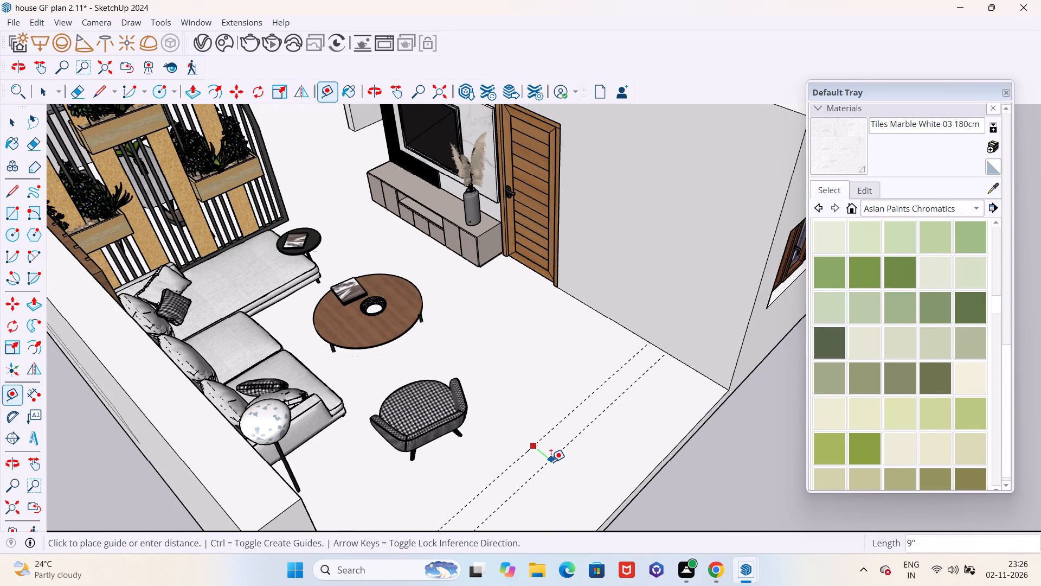
type("9\"")
key("Return")
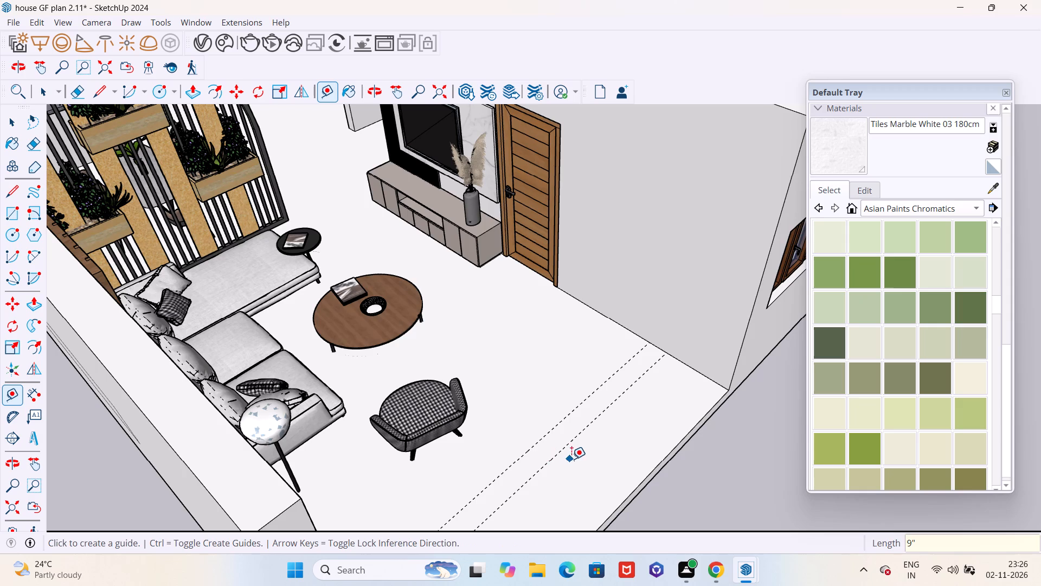
Draw a 9" by 13' 9" rectangle on the floor between the two guides, spanning from side wall to side wall.
middle_click_drag(564, 457, 427, 464)
scroll(419, 438, "down", 5)
middle_click_drag(436, 439, 393, 451)
key("r")
scroll(294, 428, "up", 3)
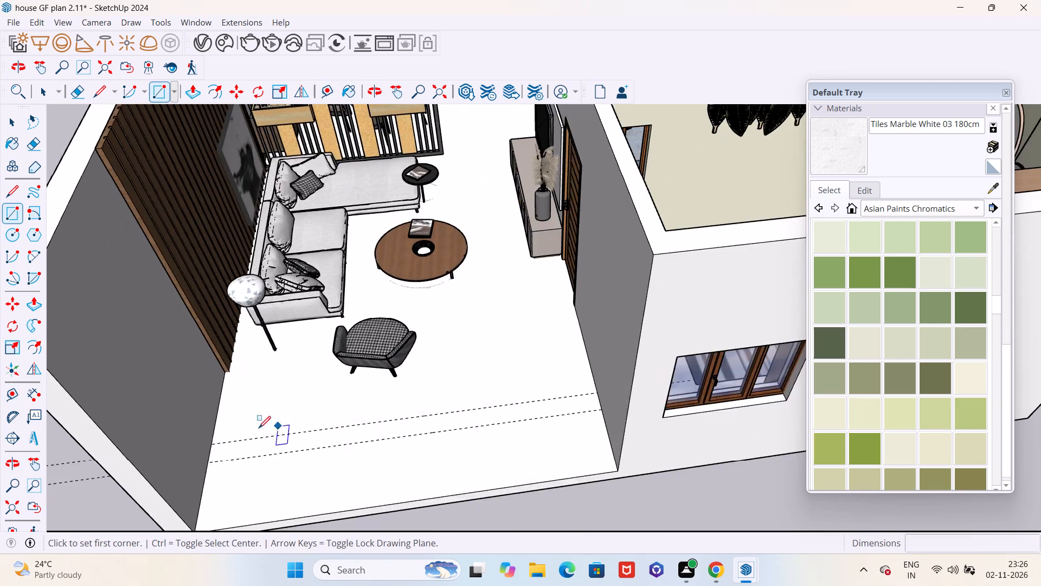
scroll(259, 428, "up", 5)
left_click(213, 447)
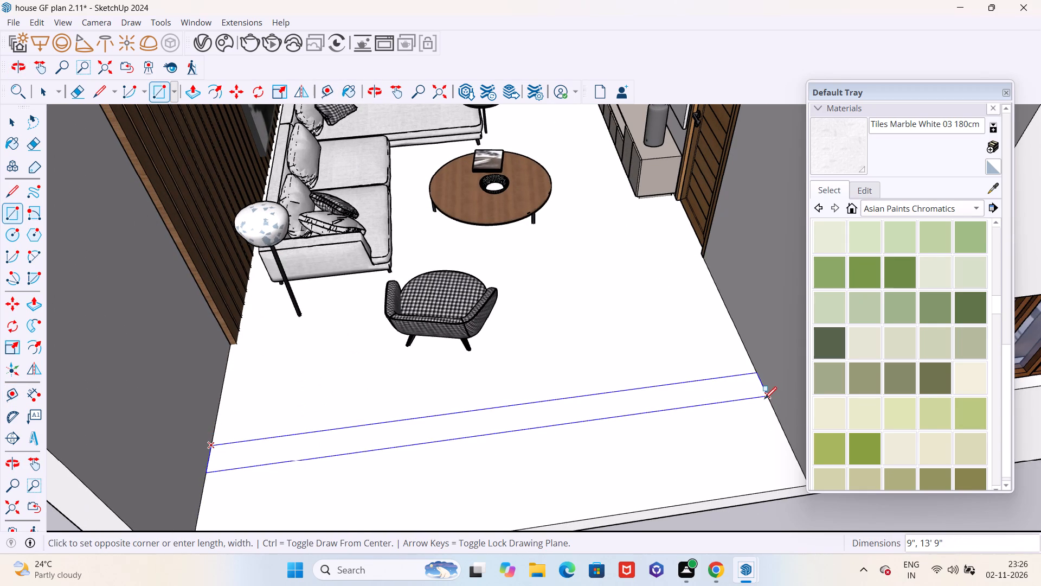
left_click(764, 399)
scroll(698, 416, "down", 4)
scroll(604, 425, "down", 3)
key("space")
Push/Pull the floor strip up 10' to the height of the existing walls, closing the living area's open end.
middle_click_drag(552, 435, 556, 437)
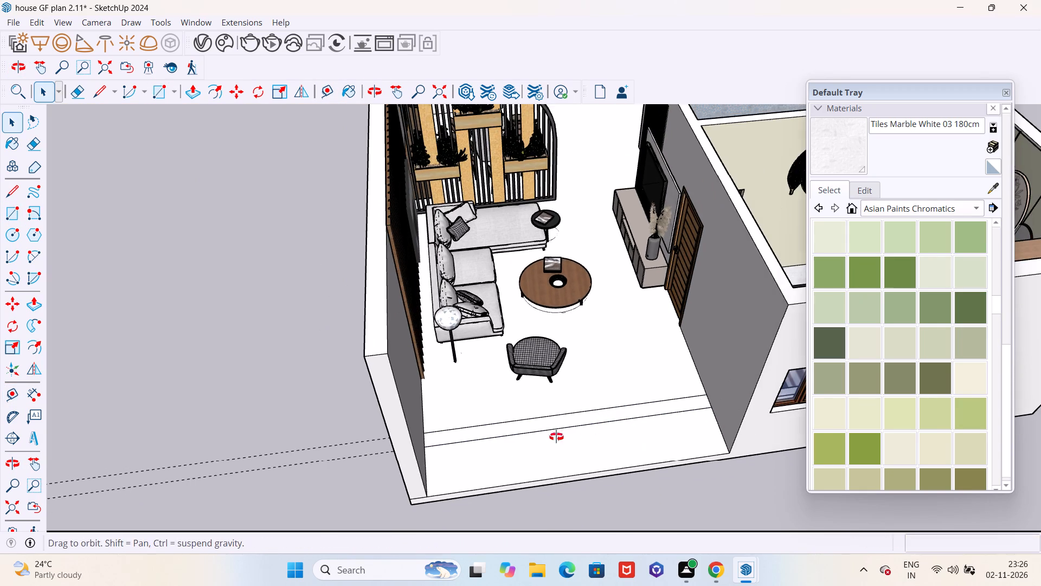
middle_click_drag(556, 437, 661, 456)
key("p")
scroll(671, 432, "up", 3)
left_click(635, 393)
scroll(634, 393, "down", 2)
scroll(634, 393, "up", 2)
scroll(634, 393, "down", 2)
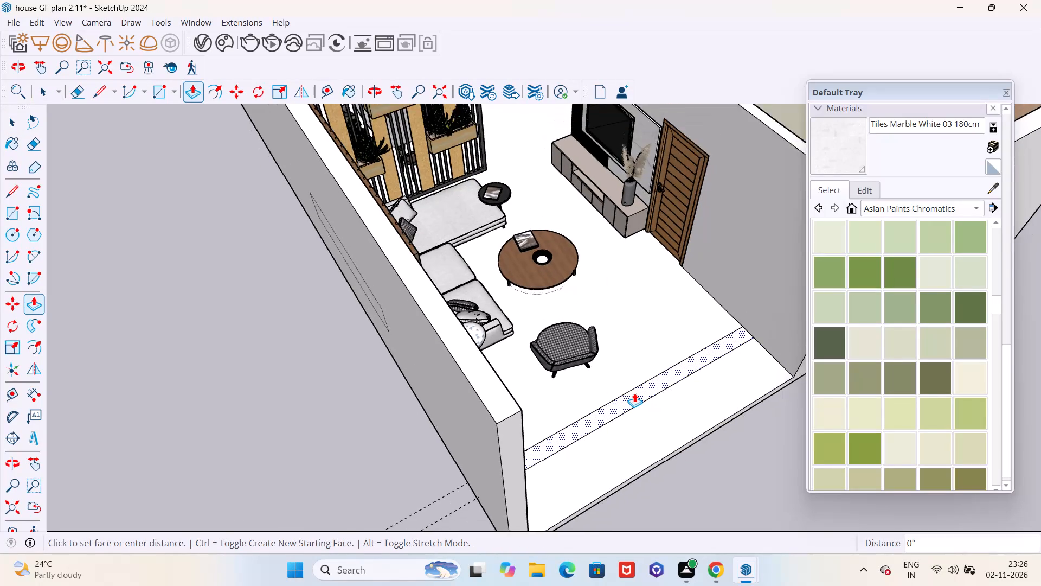
scroll(634, 393, "down", 3)
left_click(536, 373)
scroll(583, 405, "down", 4)
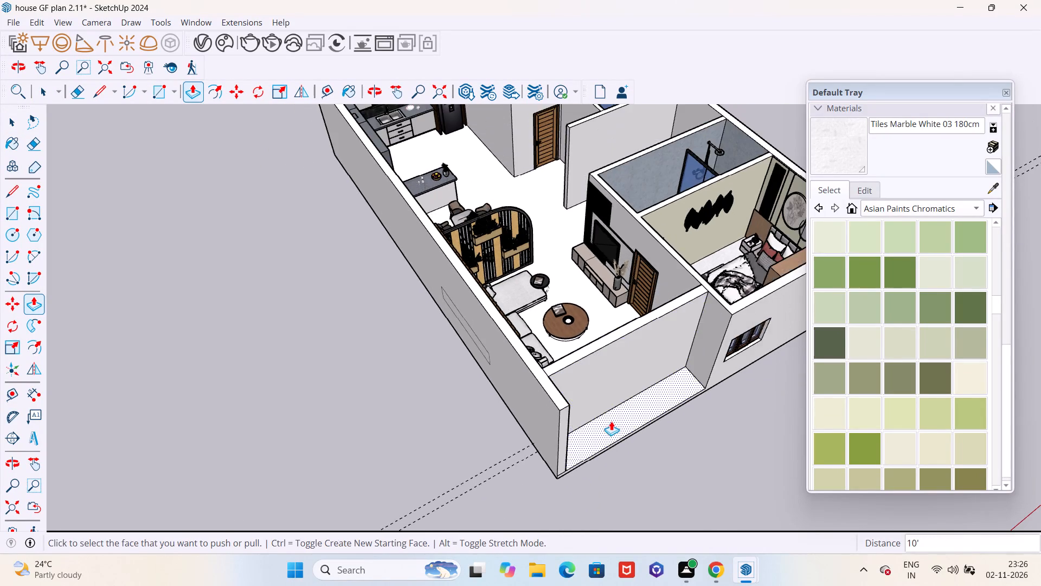
Place a vertical guide on the new wall's outer face, 1' from its edge nearest the bedroom window.
middle_click_drag(606, 421, 541, 418)
key("space")
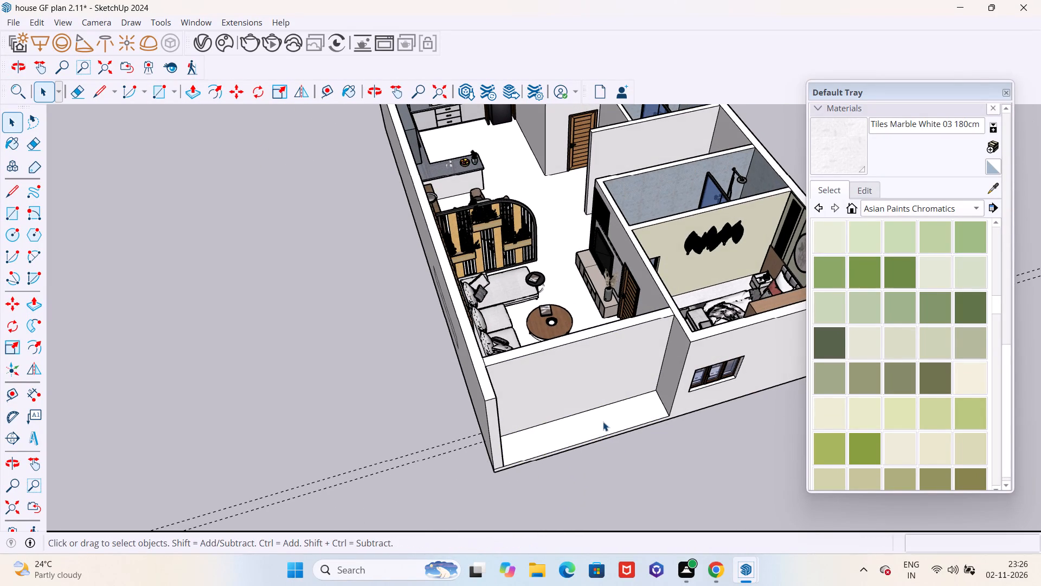
middle_click_drag(605, 421, 467, 418)
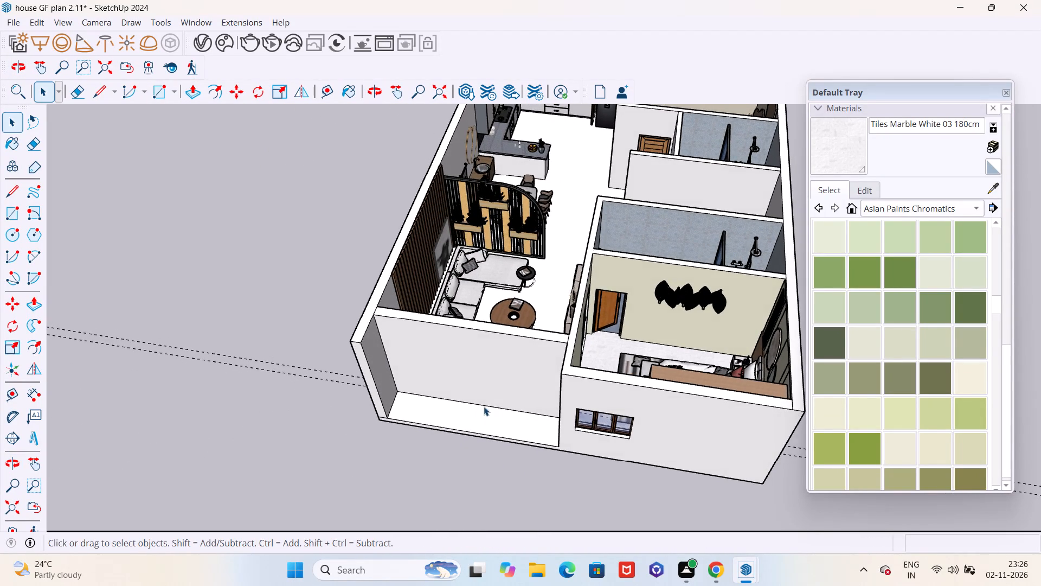
middle_click_drag(485, 358, 625, 316)
scroll(611, 310, "up", 5)
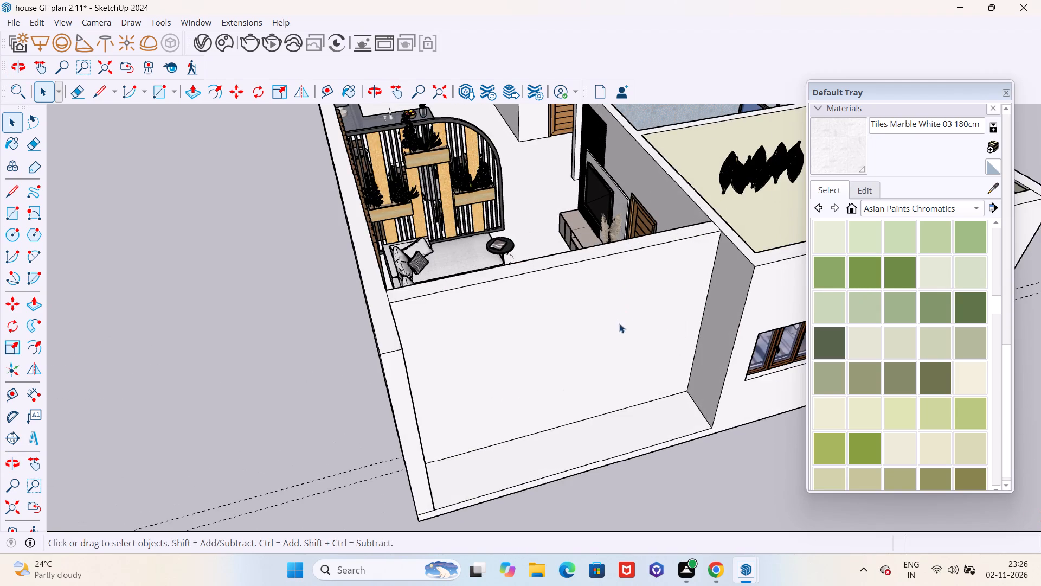
scroll(630, 361, "down", 2)
middle_click_drag(619, 352, 582, 332)
key("t")
scroll(689, 316, "up", 5)
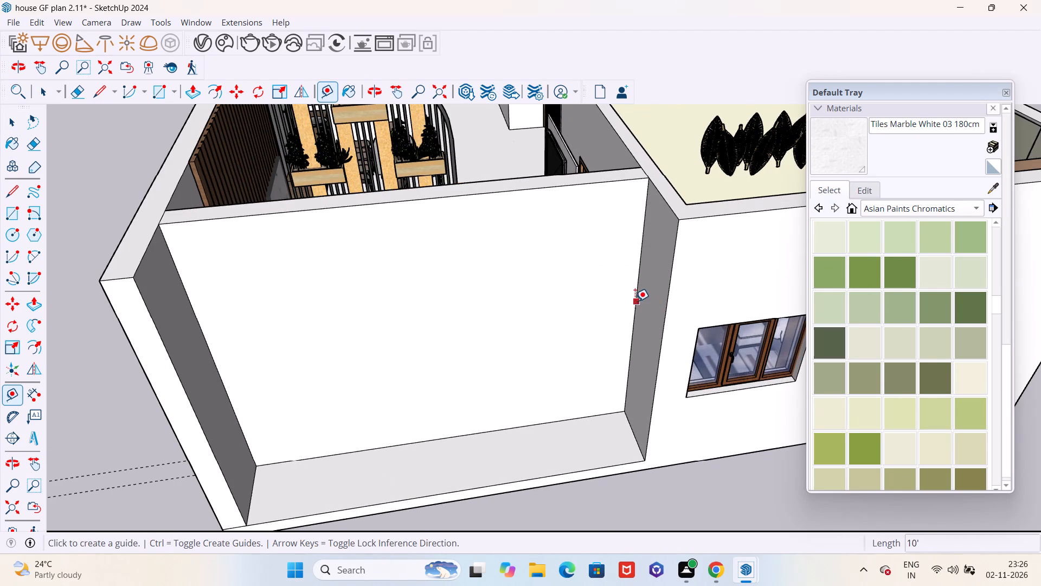
left_click(635, 301)
type("1'")
key("Return")
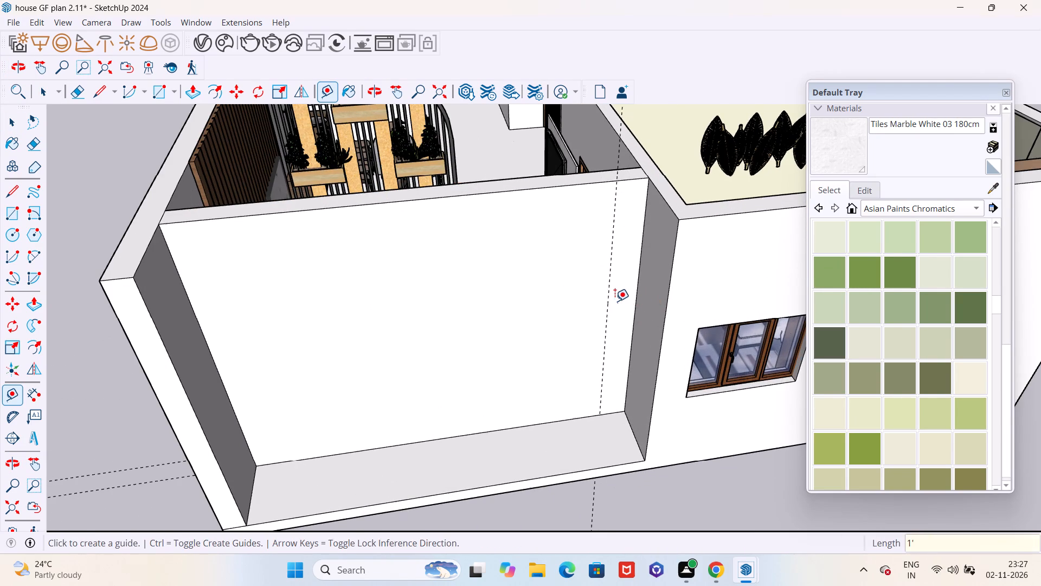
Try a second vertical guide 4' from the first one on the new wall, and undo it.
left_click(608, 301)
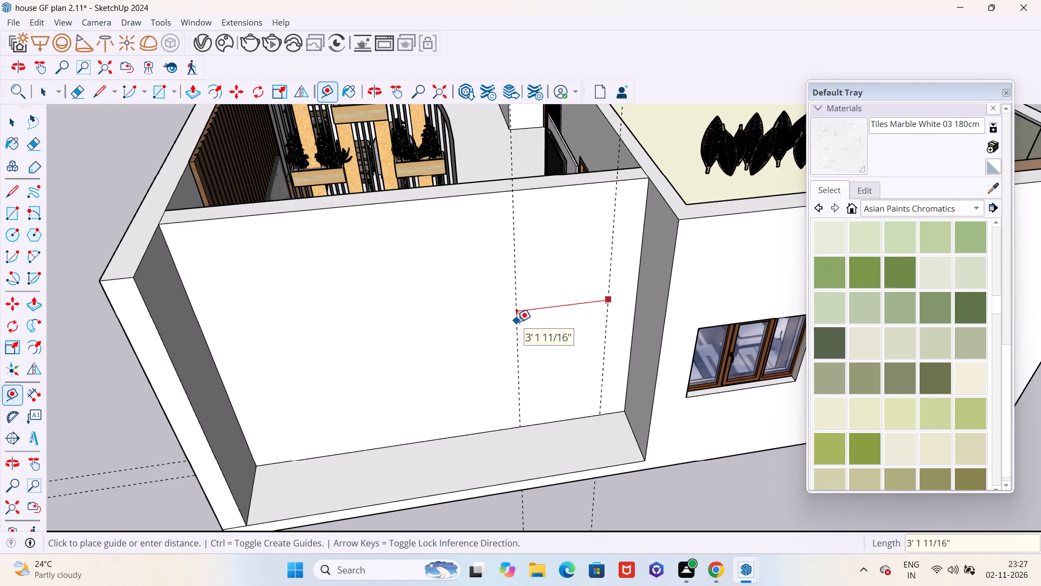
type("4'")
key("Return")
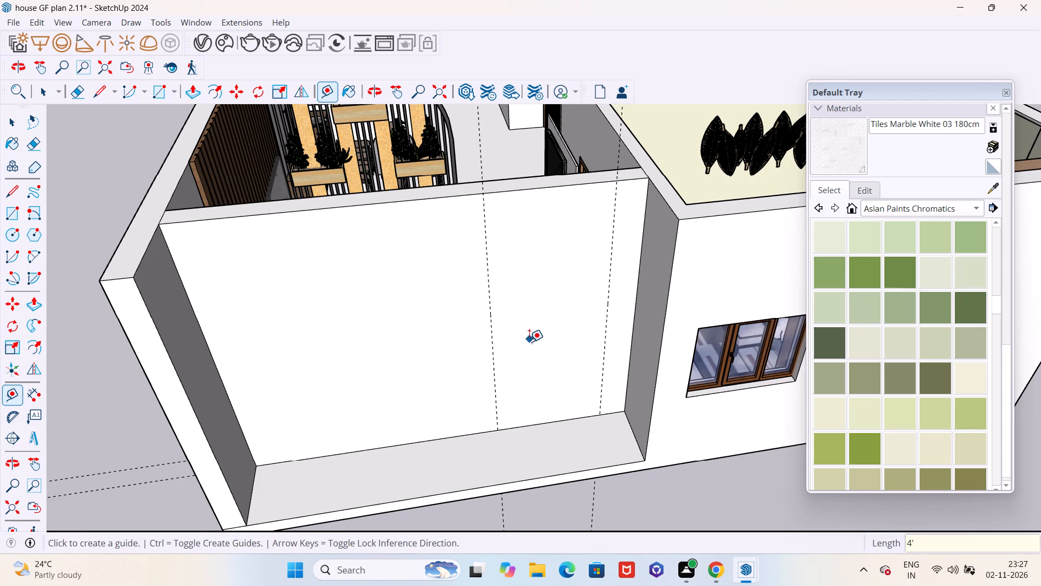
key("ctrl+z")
Add a vertical guide 5' from the first one and a horizontal guide 8' above the new wall's base.
left_click(606, 324)
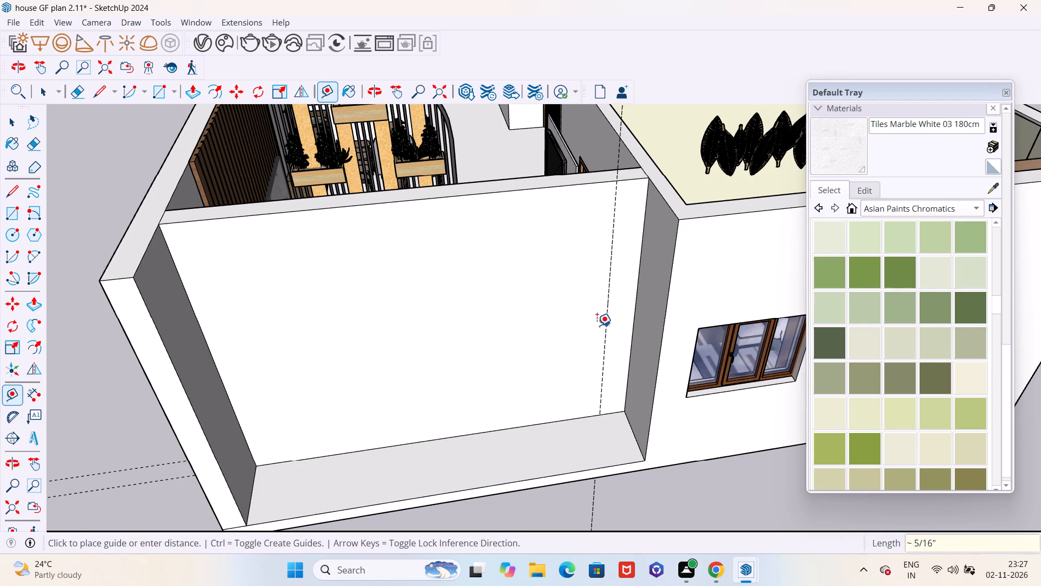
type("5'")
key("Return")
scroll(522, 364, "down", 5)
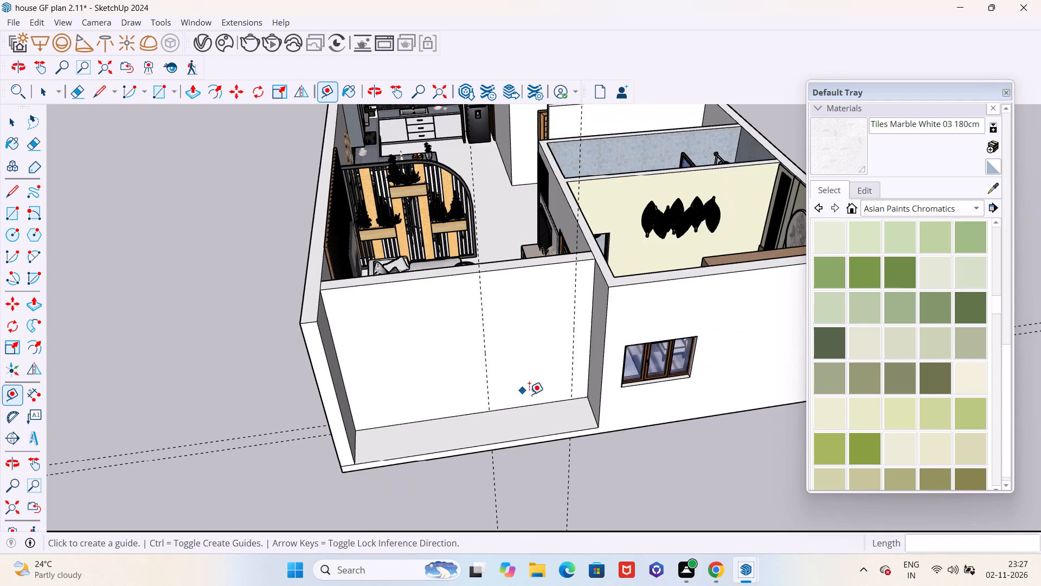
middle_click(527, 373)
scroll(531, 400, "up", 3)
left_click(533, 396)
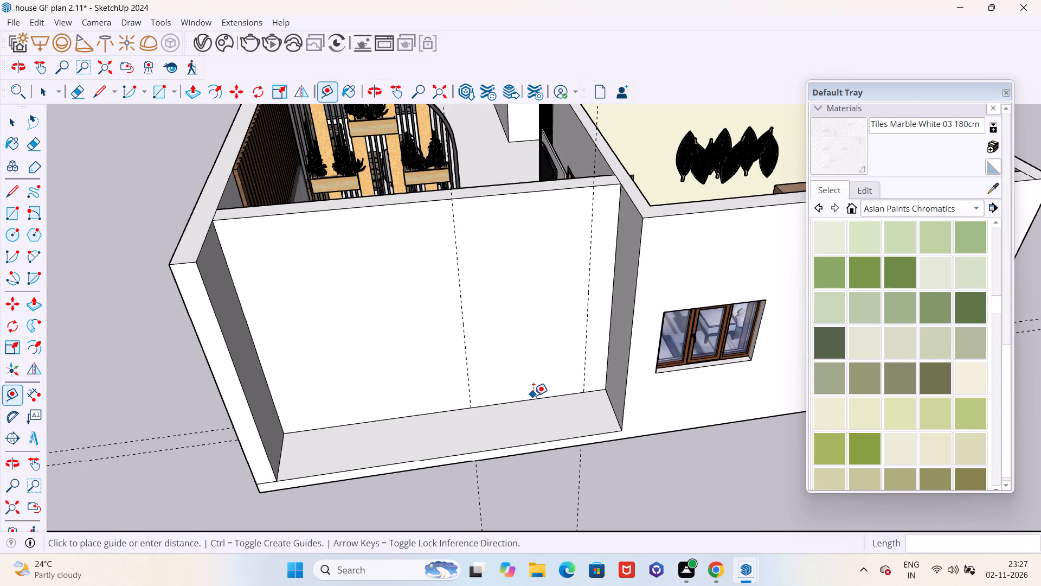
key("Escape")
left_click(519, 400)
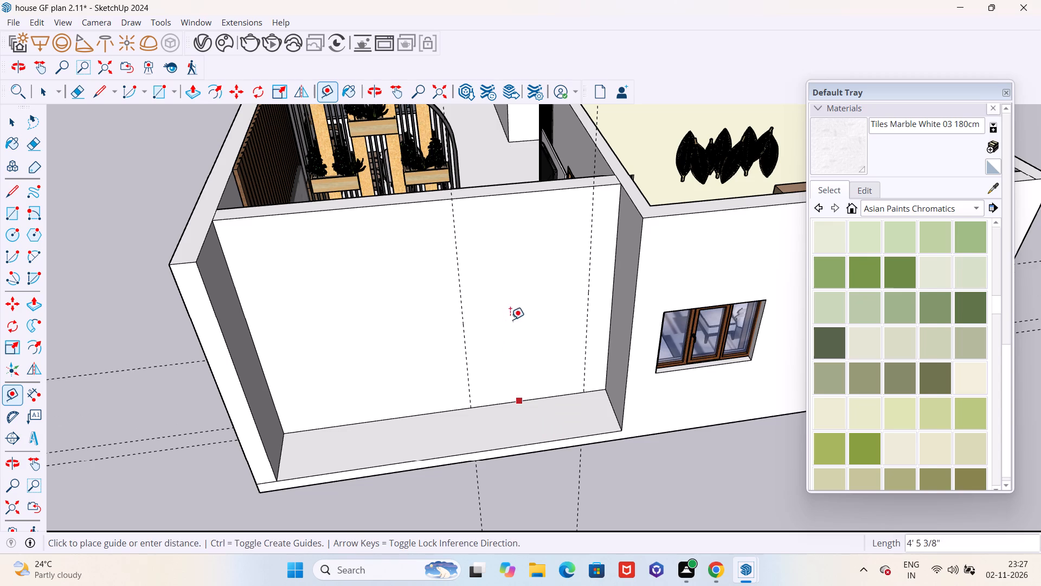
type("8'")
key("Return")
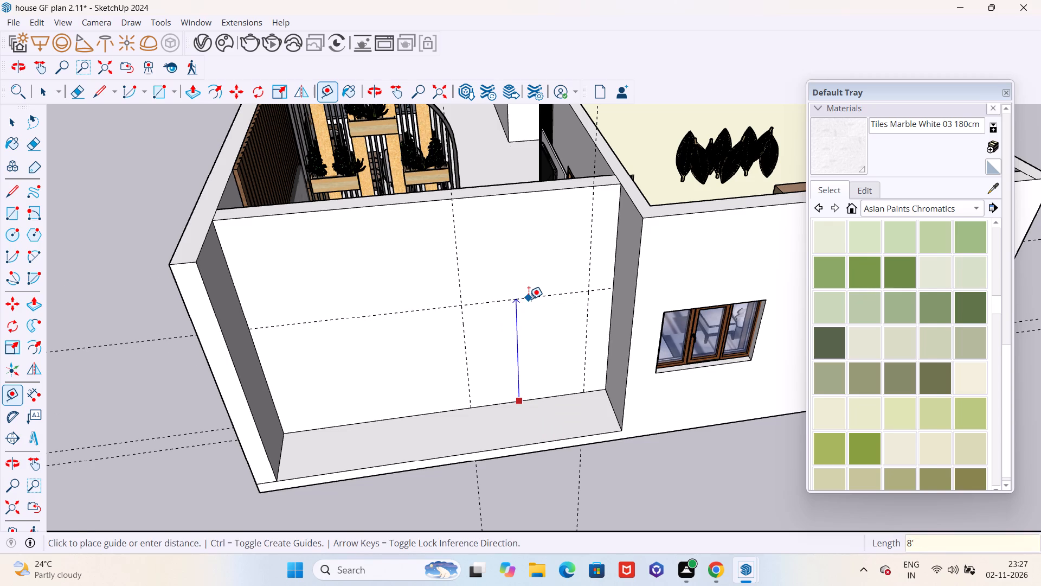
Draw a 5' by 8' rectangle on the new wall between the guides, down to the wall's base.
middle_click_drag(539, 345, 522, 330)
key("r")
scroll(481, 266, "up", 4)
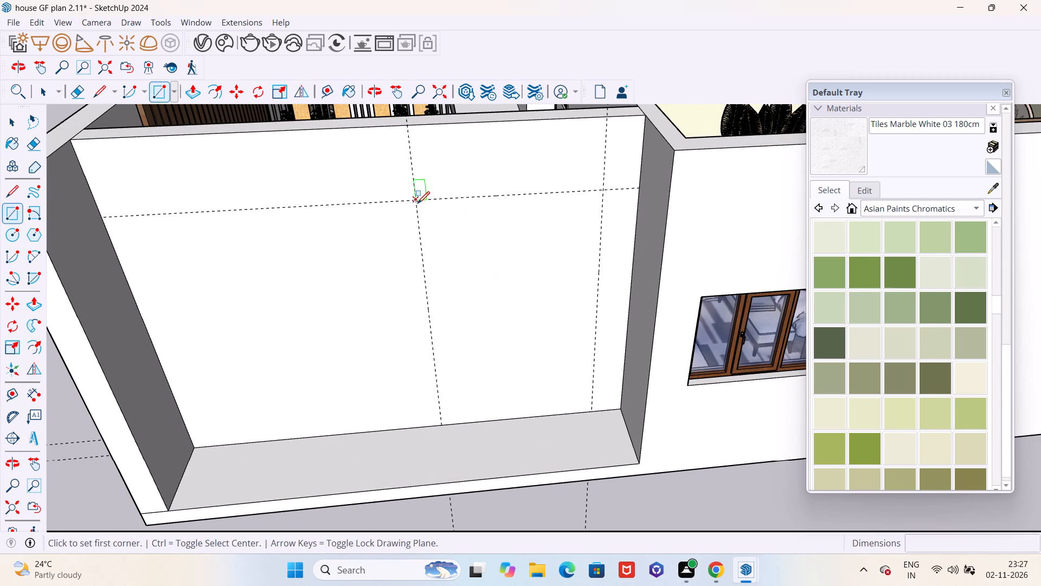
left_click(417, 203)
left_click(592, 413)
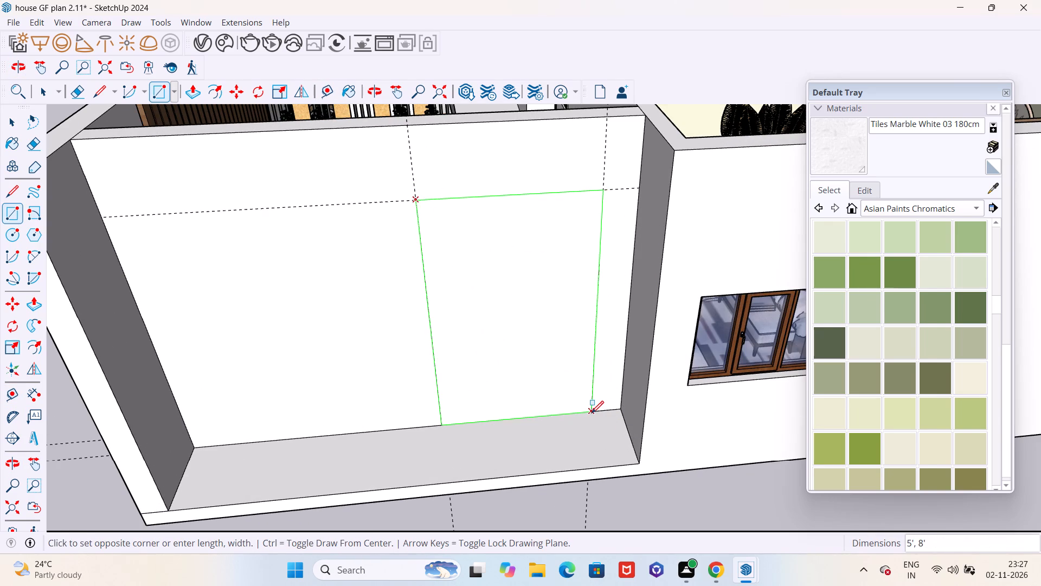
key("space")
Push/Pull the 5' by 8' rectangle 9" through the new wall to cut the entrance opening.
scroll(569, 431, "down", 5)
middle_click_drag(509, 379, 743, 497)
scroll(556, 374, "down", 6)
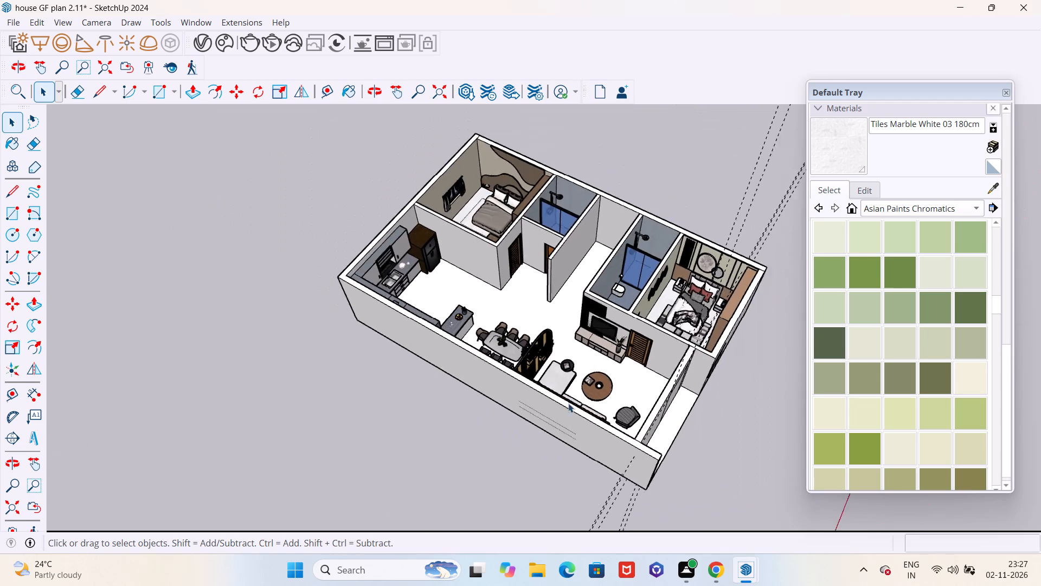
scroll(568, 403, "down", 2)
middle_click_drag(594, 381, 582, 364)
scroll(688, 413, "up", 15)
key("p")
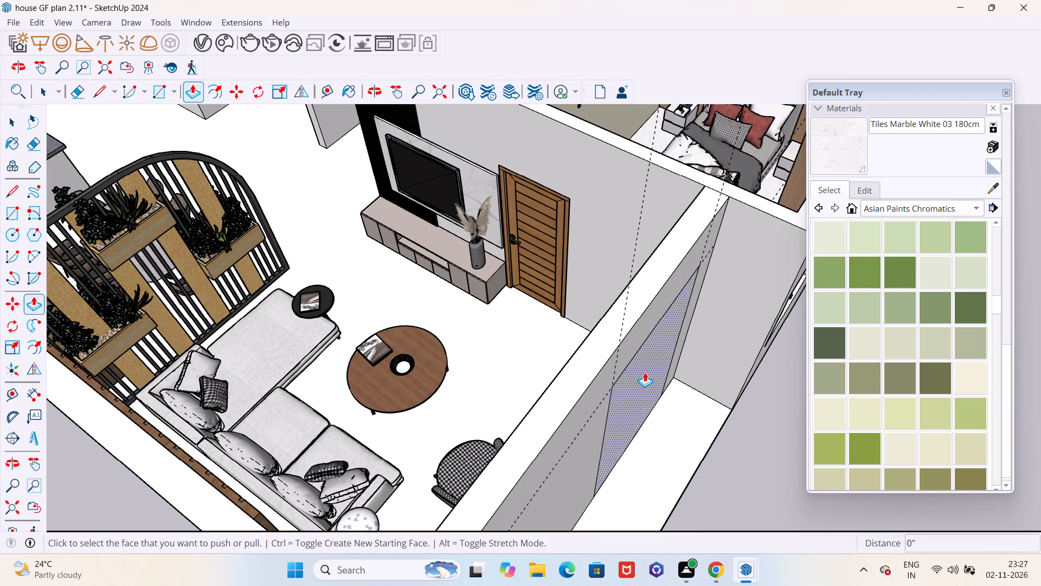
left_click(645, 372)
left_click(593, 336)
scroll(608, 393, "down", 4)
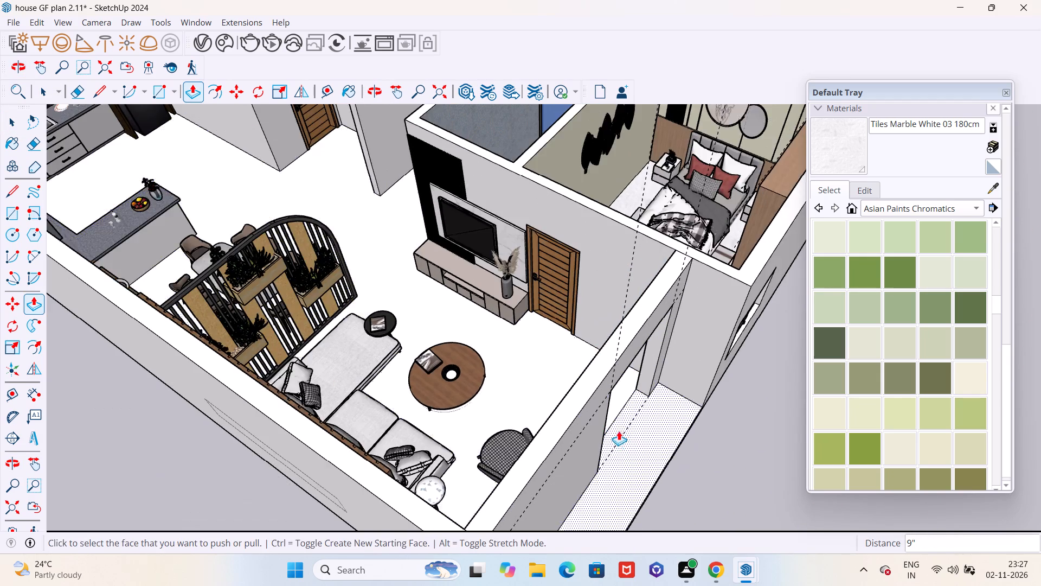
middle_click_drag(620, 431, 545, 392)
key("space")
scroll(500, 373, "down", 6)
middle_click_drag(535, 398, 537, 502)
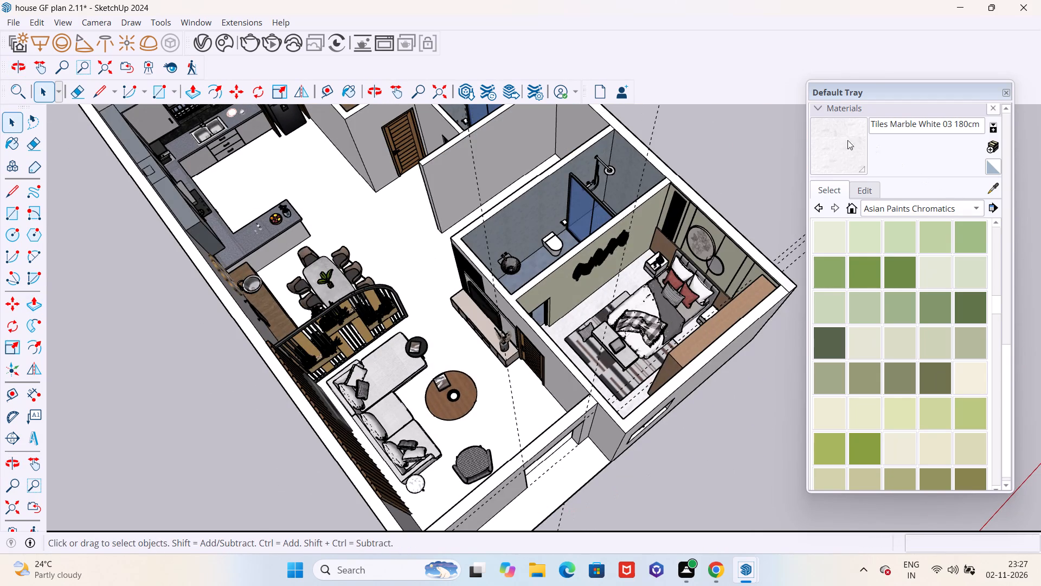
Paint the living, dining and kitchen floor with the Tiles Marble White 03 180cm material.
left_click(834, 140)
scroll(678, 339, "down", 5)
scroll(534, 312, "down", 1)
middle_click_drag(535, 317, 561, 363)
scroll(547, 304, "up", 4)
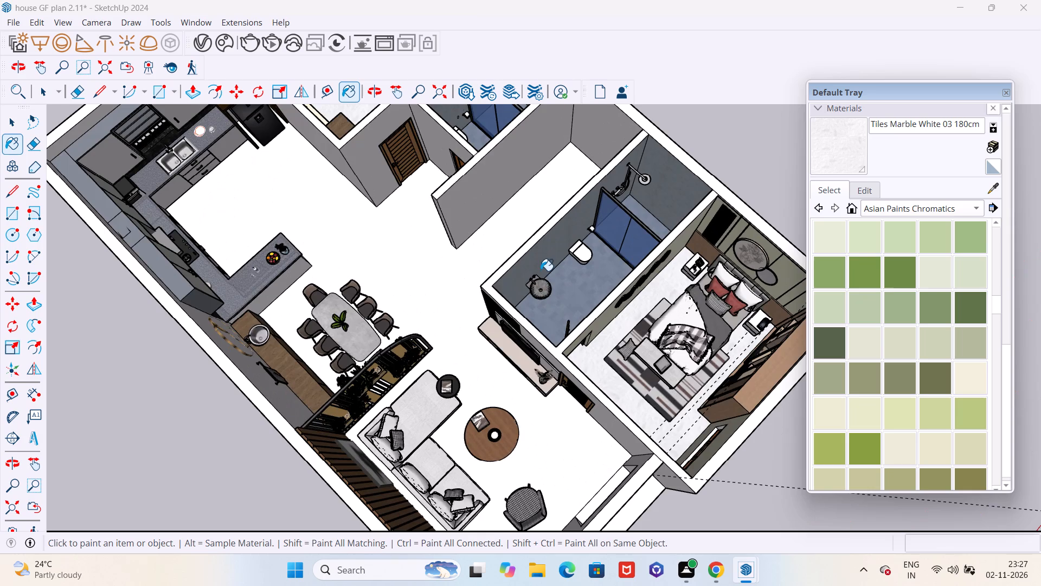
scroll(650, 347, "down", 6)
scroll(631, 368, "up", 9)
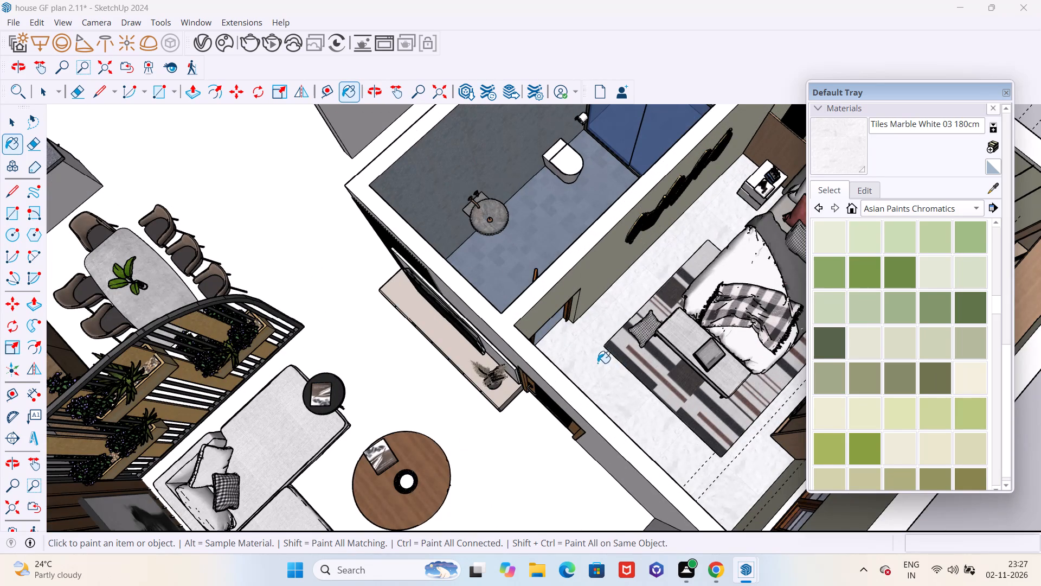
scroll(616, 360, "down", 5)
left_click(429, 283)
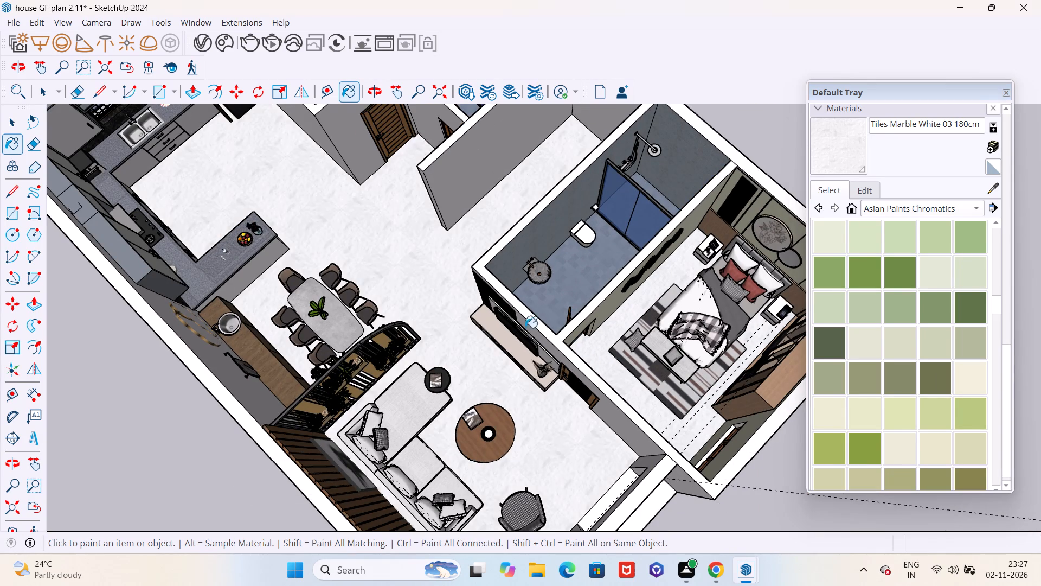
scroll(533, 334, "down", 6)
middle_click_drag(566, 415, 436, 320)
key("space")
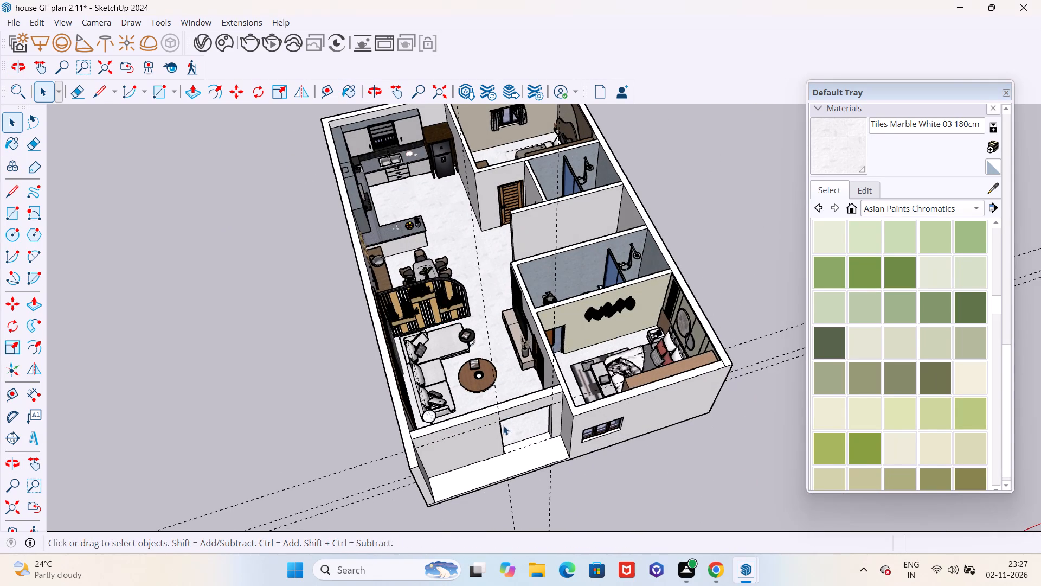
scroll(503, 429, "up", 4)
middle_click_drag(540, 467, 478, 422)
scroll(481, 426, "up", 4)
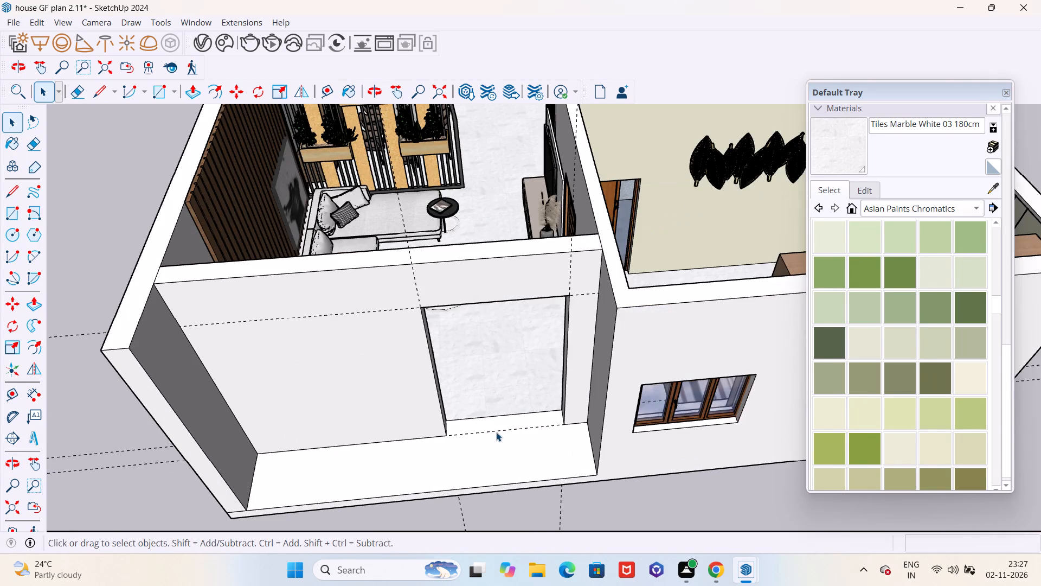
scroll(498, 432, "down", 3)
Switch to Chrome and search Google Images for main door 3d warehouse models in place of the TV unit.
left_click(717, 568)
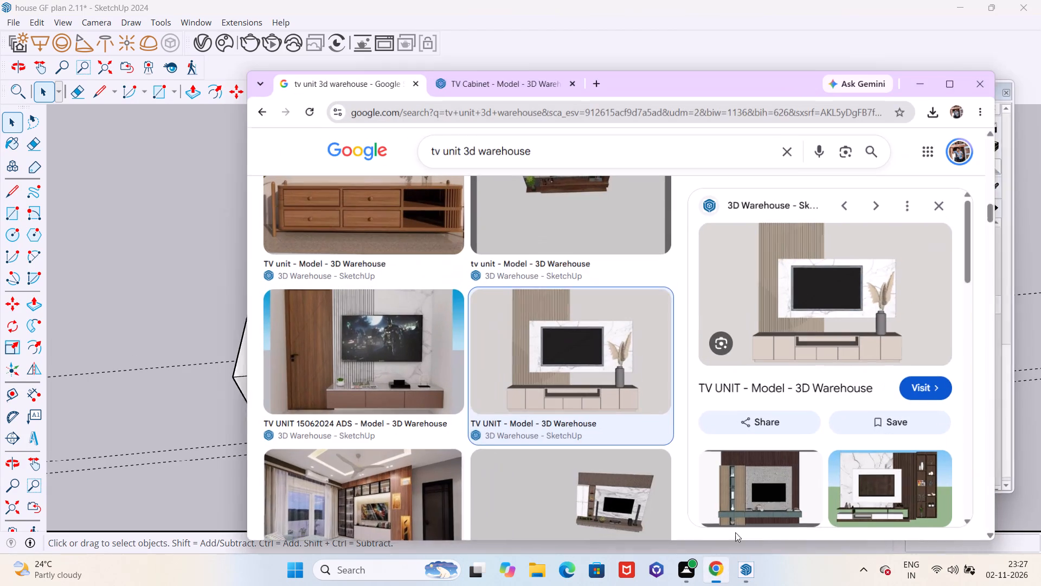
left_click(457, 138)
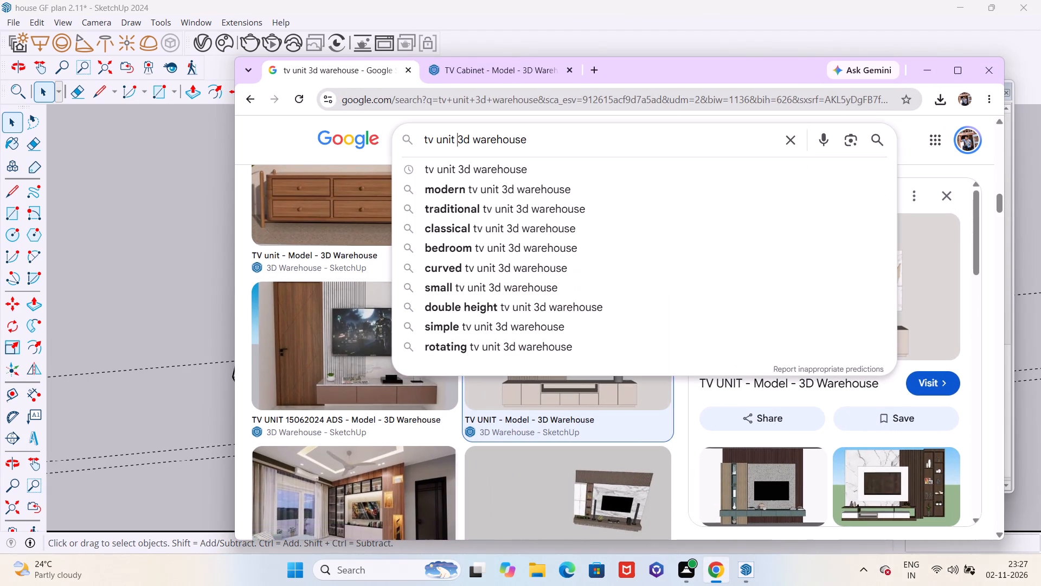
key("BackSpace")
key("BackSpace")
key("BackSpace")
key("BackSpace")
key("BackSpace")
key("BackSpace")
key("BackSpace")
key("BackSpace")
key("BackSpace")
key("BackSpace")
key("BackSpace")
key("BackSpace")
key("BackSpace")
key("BackSpace")
key("BackSpace")
key("BackSpace")
key("BackSpace")
key("BackSpace")
key("BackSpace")
key("BackSpace")
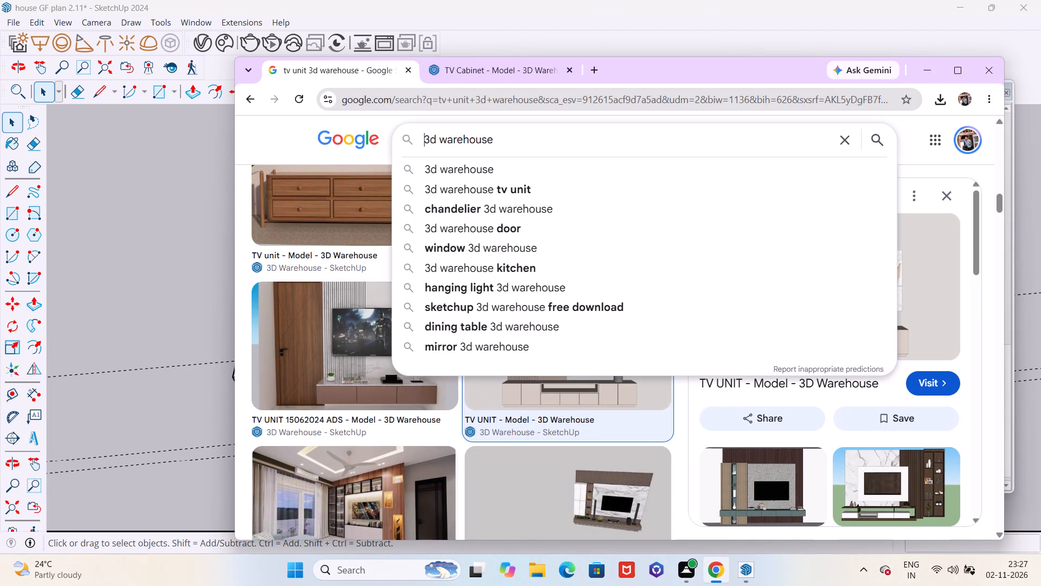
type("main")
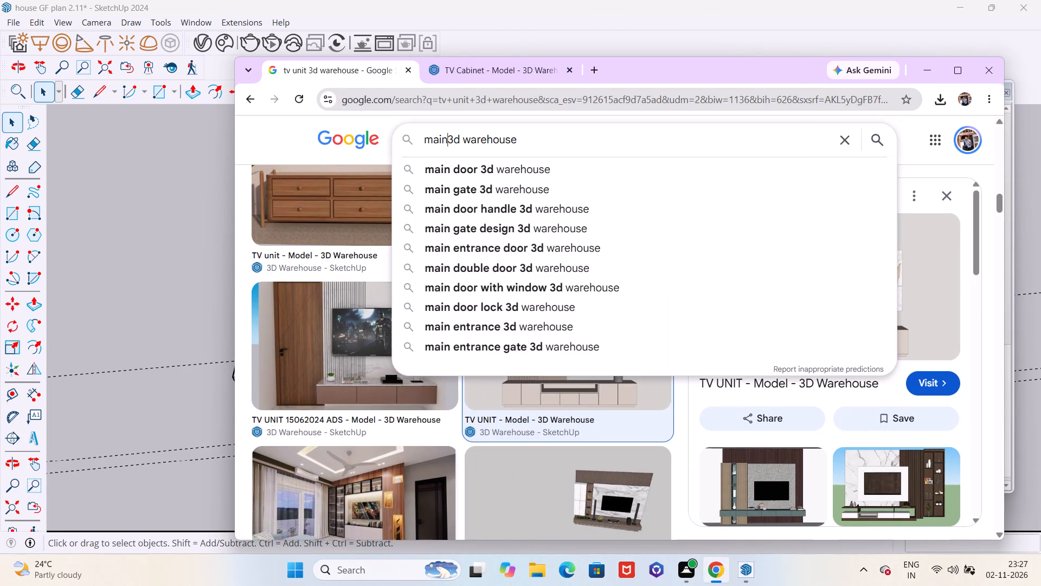
key("space")
type("door")
key("Return")
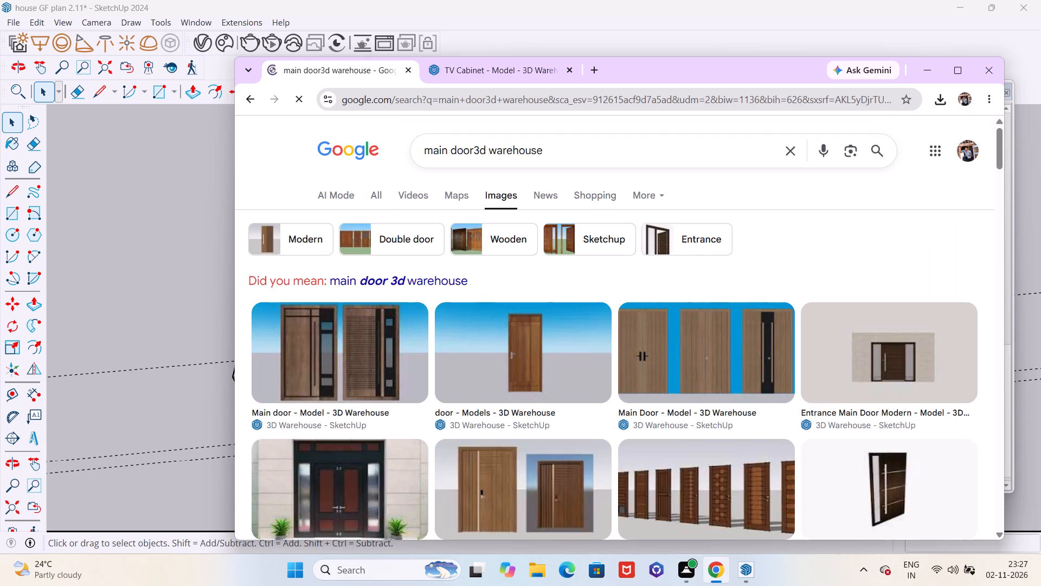
scroll(471, 349, "down", 3)
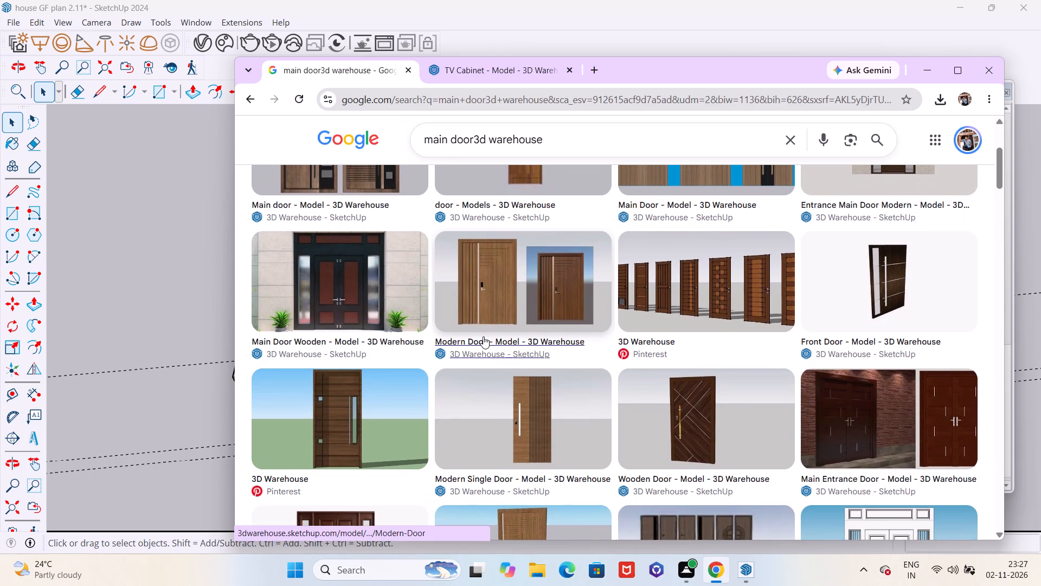
Download the Main Door Wooden model from its 3D Warehouse page and return to SketchUp.
left_click(395, 288)
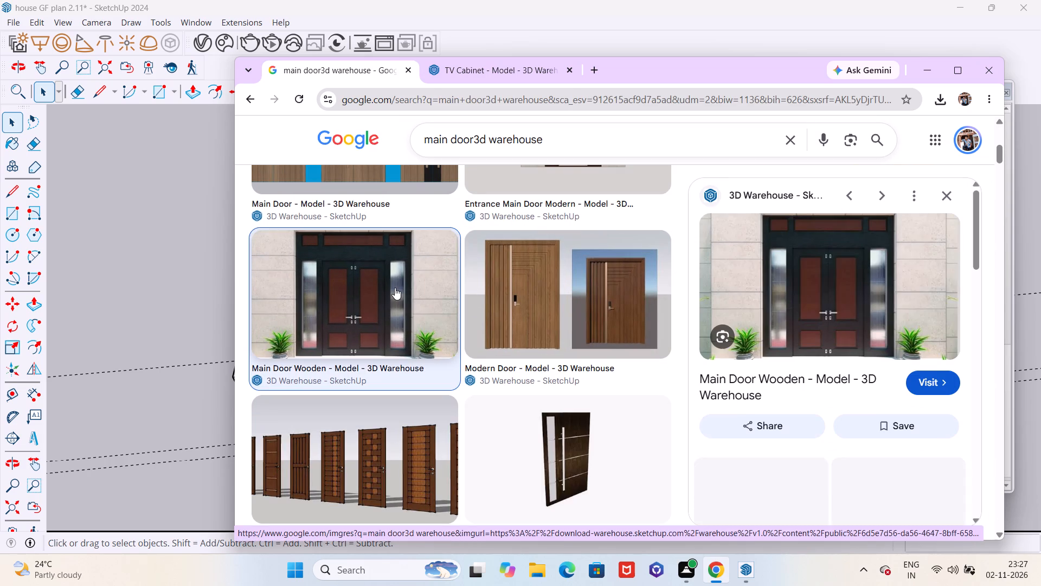
left_click(930, 383)
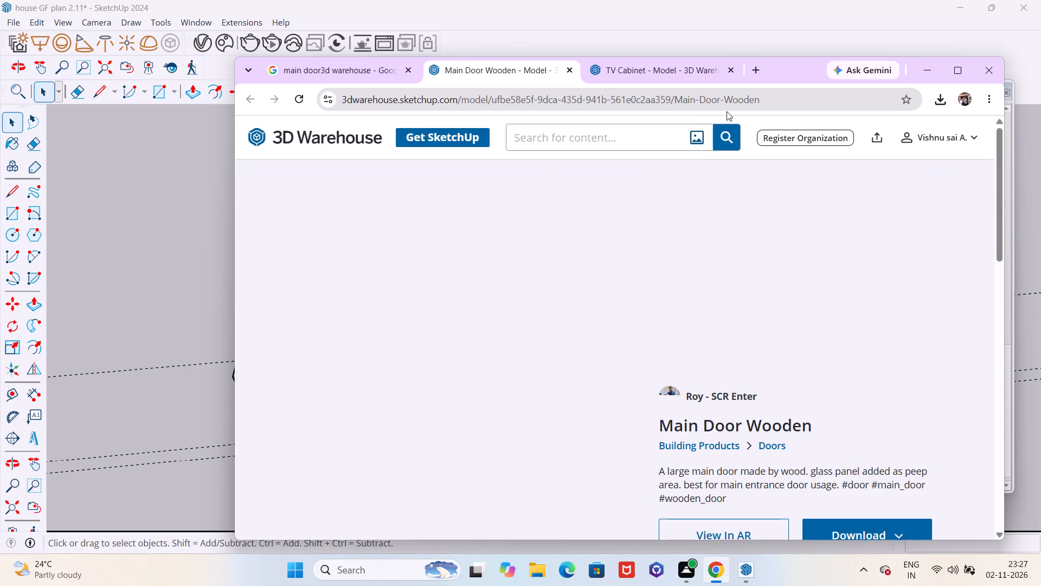
left_click(729, 68)
scroll(759, 262, "down", 3)
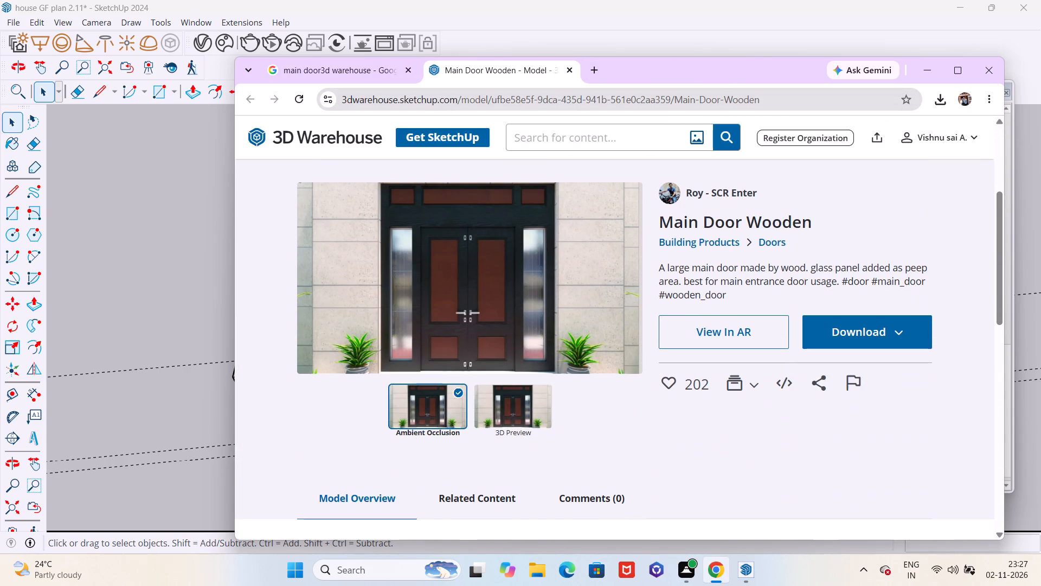
left_click(858, 326)
left_click(860, 364)
left_click(921, 72)
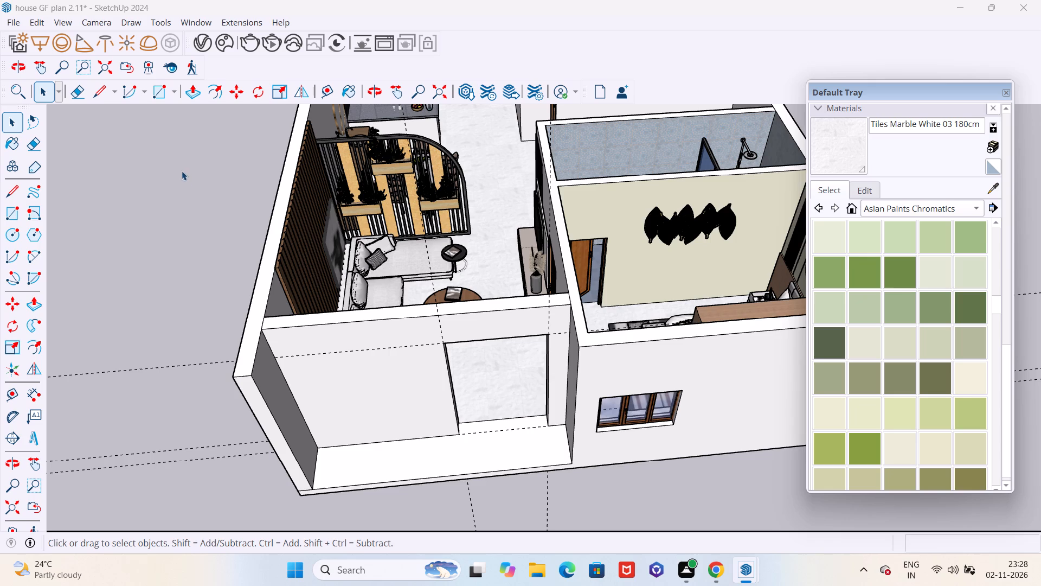
Delete all the guides in the house model.
left_click(28, 20)
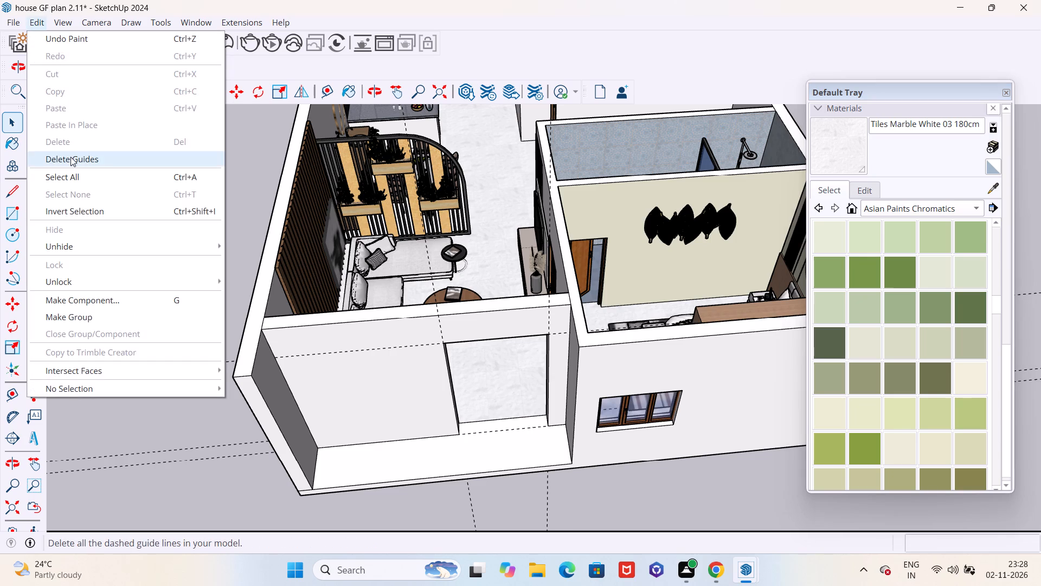
left_click(70, 157)
Import the main+door+wooden model from Downloads and place it on open ground in front of the house.
left_click(12, 23)
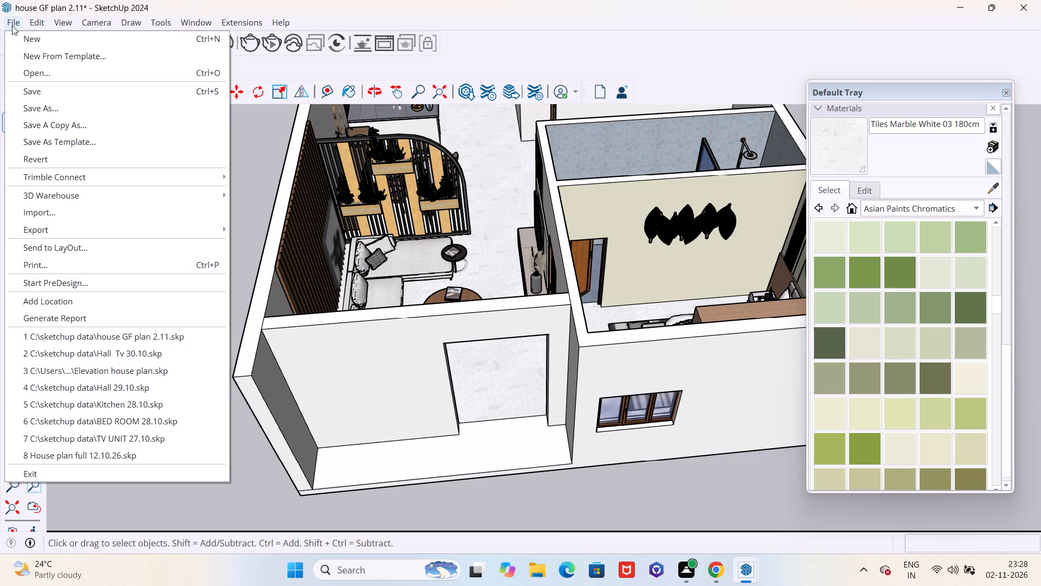
left_click(46, 215)
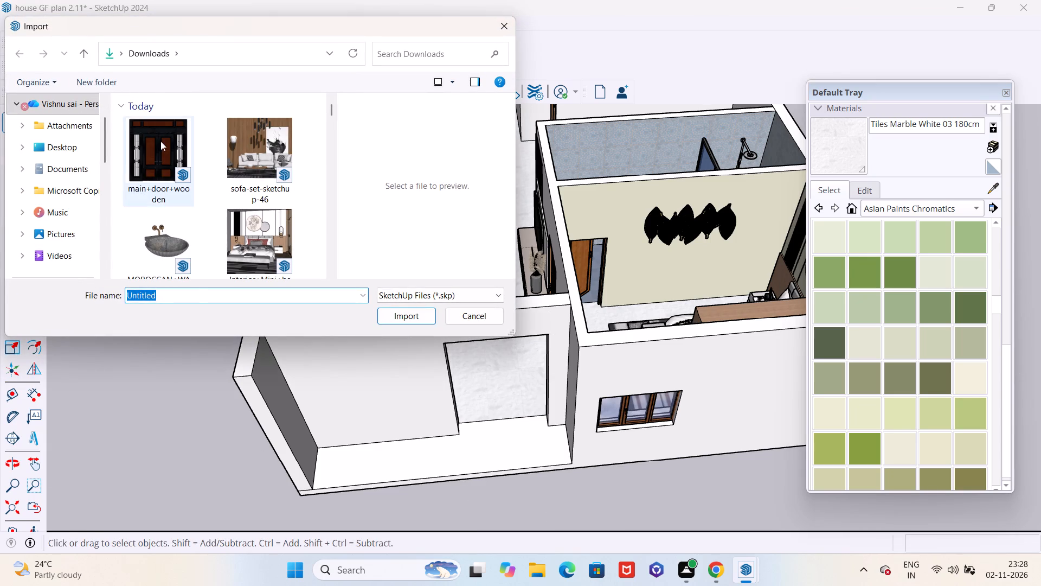
left_click(160, 141)
left_click(388, 316)
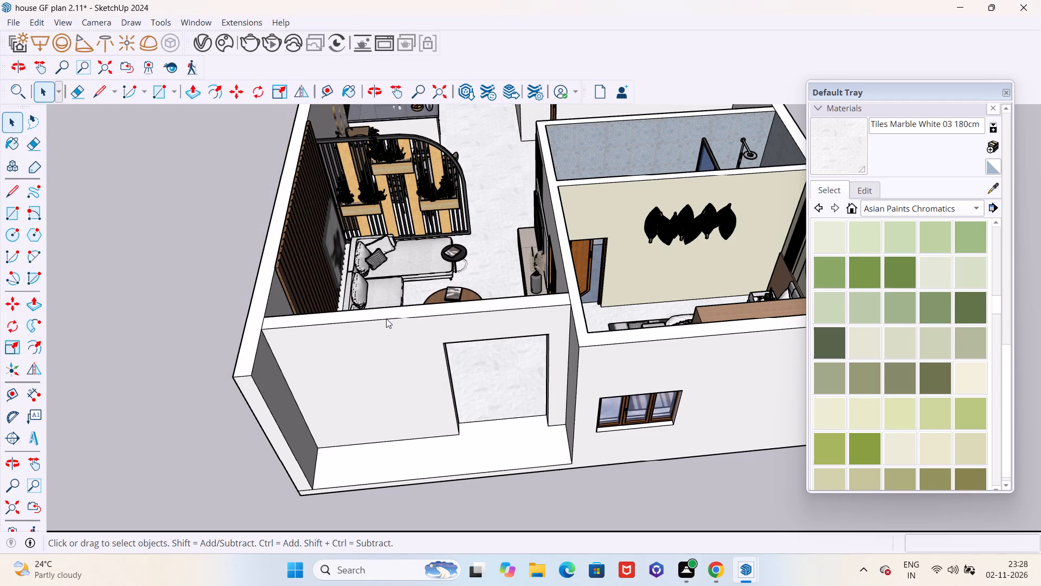
scroll(367, 331, "down", 13)
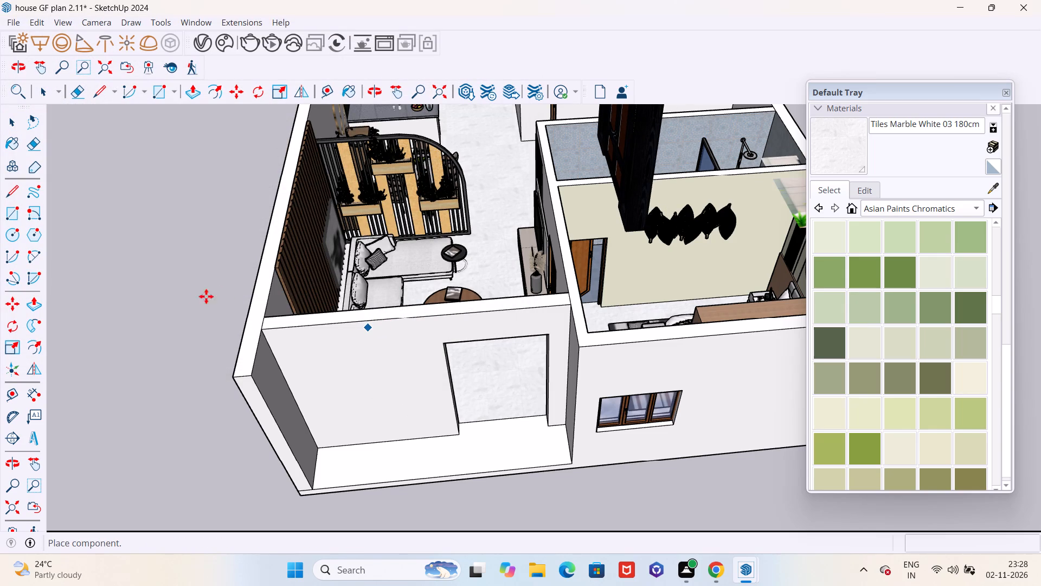
scroll(195, 299, "down", 7)
scroll(124, 283, "down", 3)
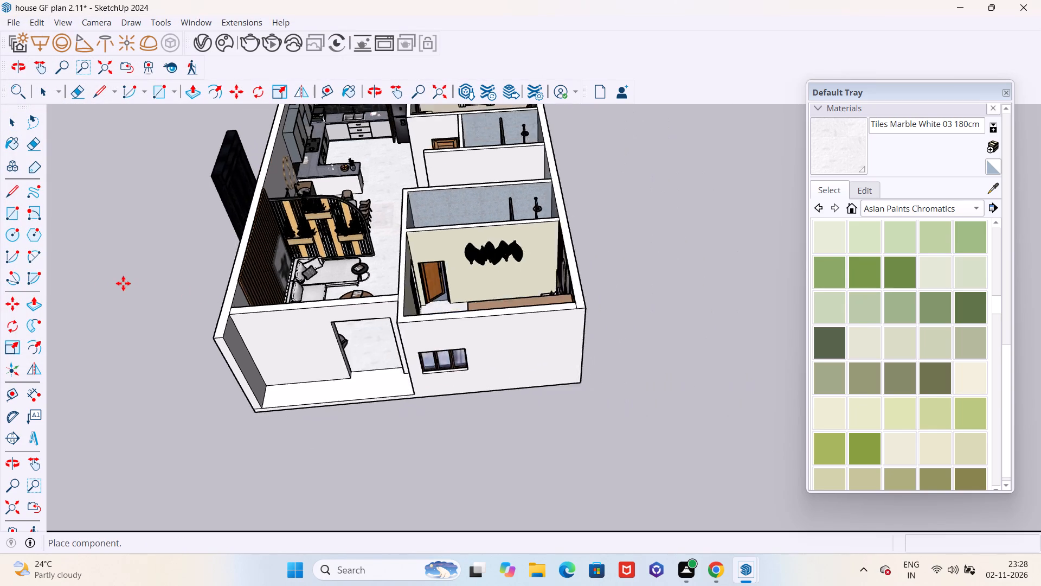
scroll(123, 283, "down", 14)
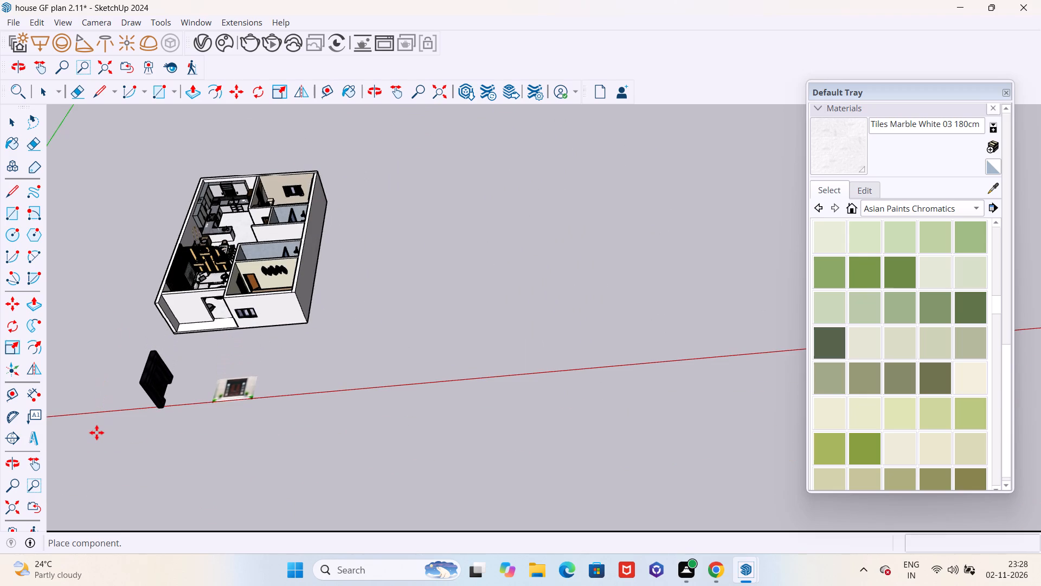
left_click(97, 432)
Delete the flat reference picture of the entrance inside the imported door component and leave component editing.
scroll(181, 441, "up", 12)
middle_click_drag(188, 436, 79, 434)
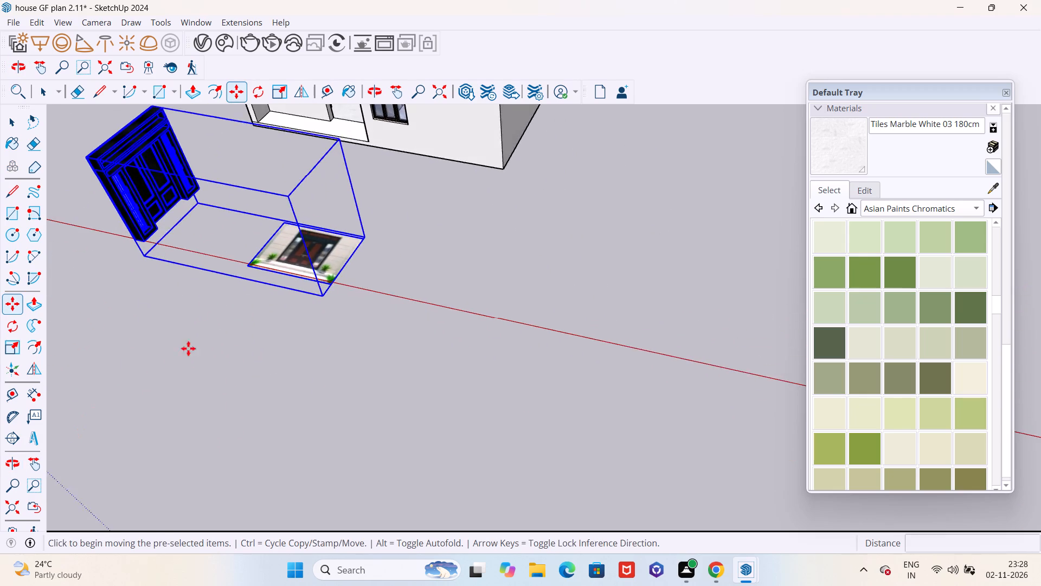
scroll(213, 325, "up", 14)
scroll(394, 337, "down", 10)
middle_click_drag(405, 336, 335, 466)
scroll(363, 385, "up", 11)
key("space")
scroll(374, 376, "down", 9)
left_click(399, 316)
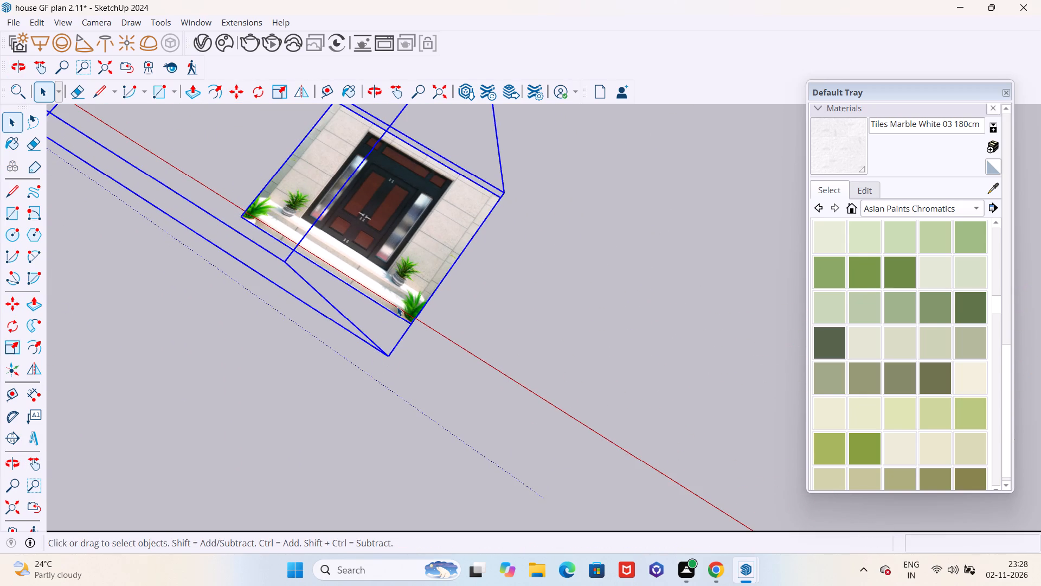
triple_click(396, 305)
key("Delete")
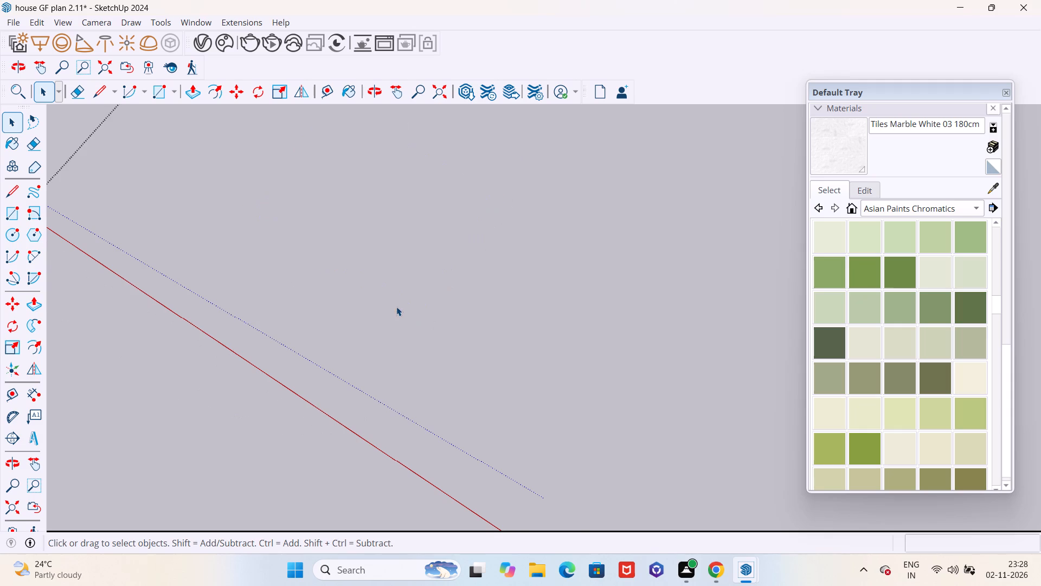
scroll(496, 393, "down", 12)
middle_click_drag(367, 405, 825, 206)
scroll(881, 148, "up", 1)
scroll(619, 225, "down", 5)
middle_click_drag(542, 328, 608, 294)
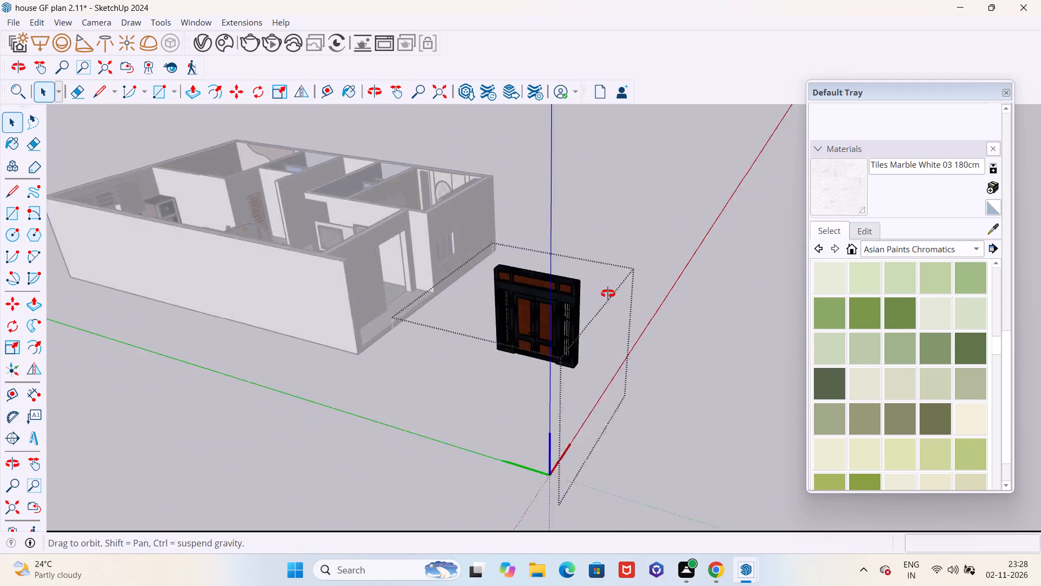
middle_click_drag(608, 294, 672, 257)
scroll(675, 266, "up", 13)
scroll(359, 252, "down", 9)
middle_click_drag(457, 260, 358, 313)
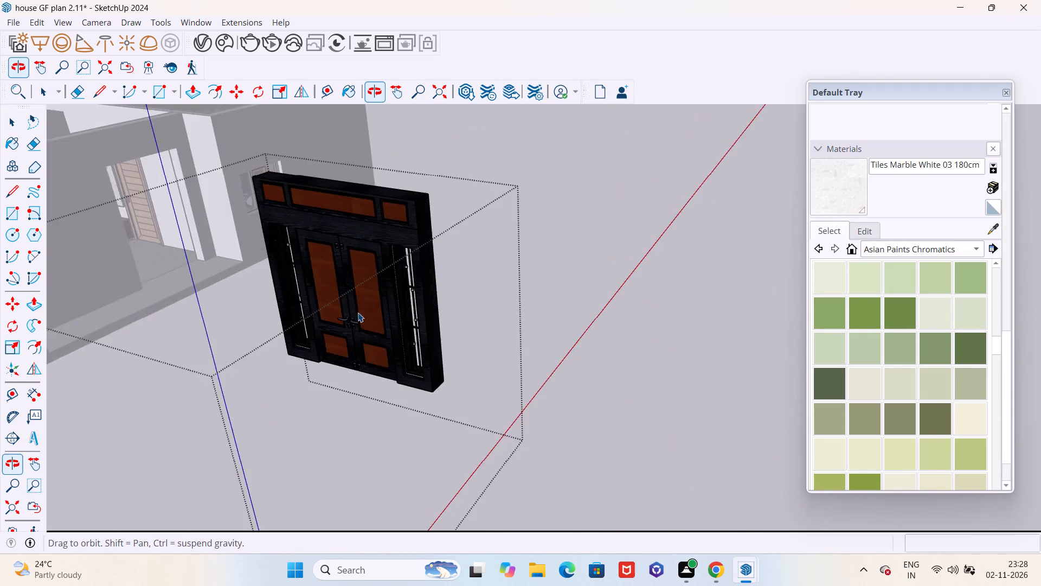
middle_click_drag(358, 313, 358, 313)
scroll(340, 286, "down", 12)
middle_click_drag(370, 339, 428, 348)
scroll(516, 370, "up", 5)
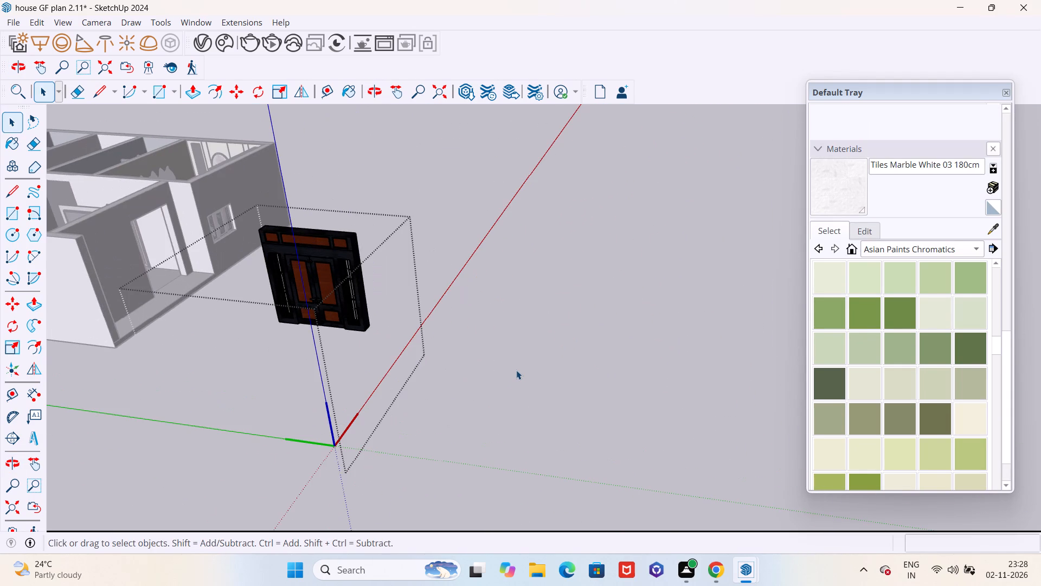
key("space")
left_click(516, 370)
Rotate the wooden main door about a quarter turn on the ground plane to run parallel to the entrance wall.
left_click(326, 274)
scroll(428, 330, "up", 2)
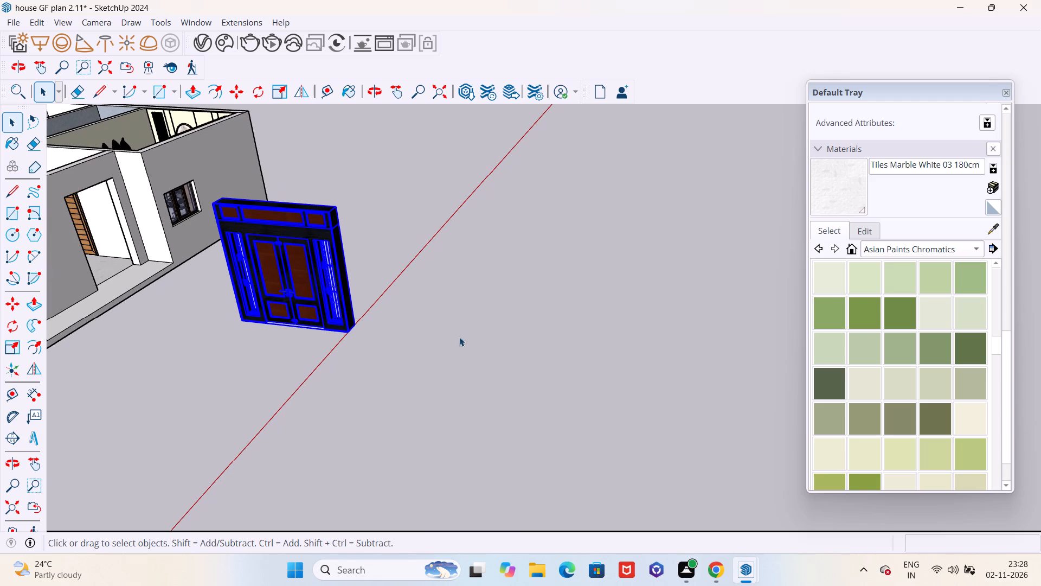
key("q")
left_click(484, 353)
left_click(516, 355)
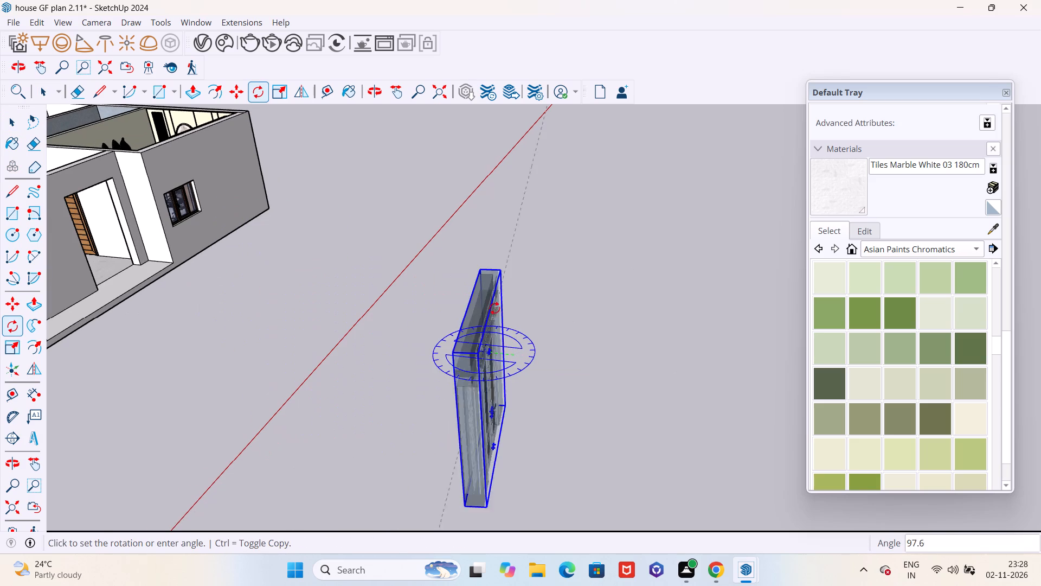
left_click(504, 308)
scroll(506, 309, "down", 5)
middle_click_drag(530, 344, 344, 358)
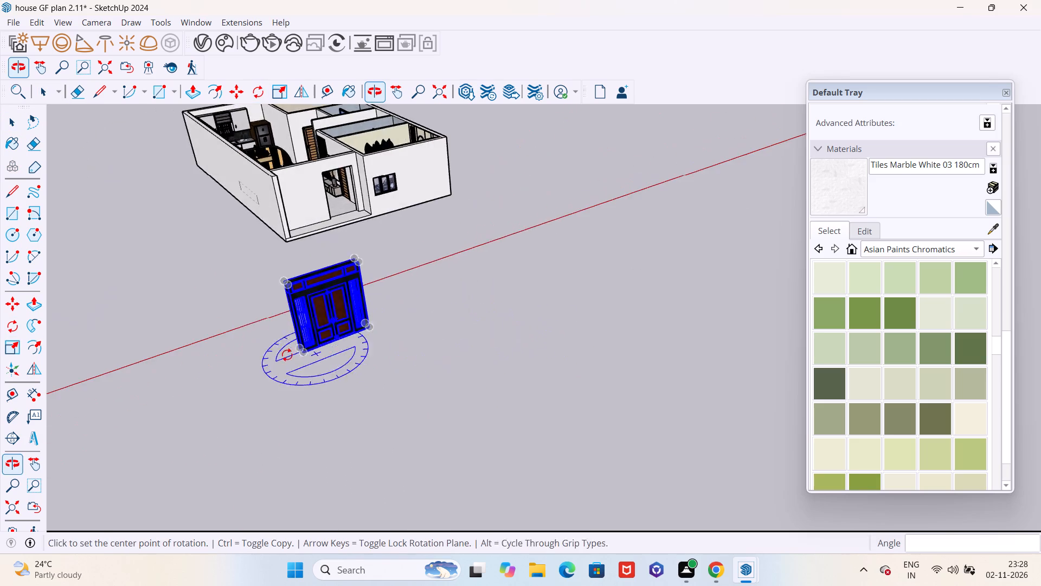
scroll(253, 363, "up", 12)
middle_click_drag(329, 350, 443, 352)
scroll(443, 352, "down", 6)
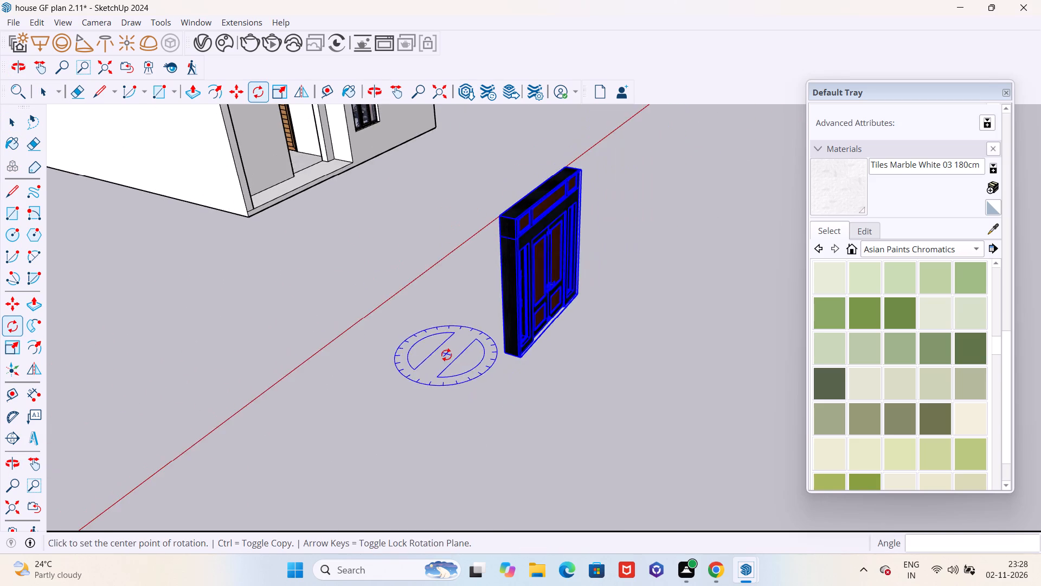
middle_click_drag(447, 355, 467, 354)
key("space")
left_click(459, 377)
scroll(477, 379, "up", 4)
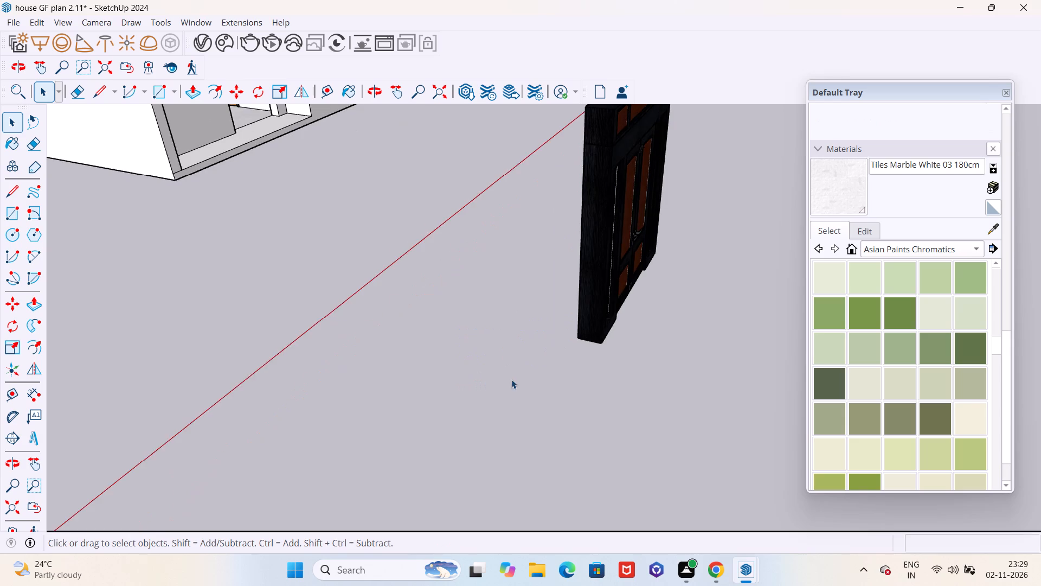
Measure the depth of the wooden main door's frame across its top edge.
scroll(497, 392, "down", 2)
middle_click_drag(475, 405, 506, 400)
scroll(504, 401, "down", 1)
scroll(596, 336, "up", 10)
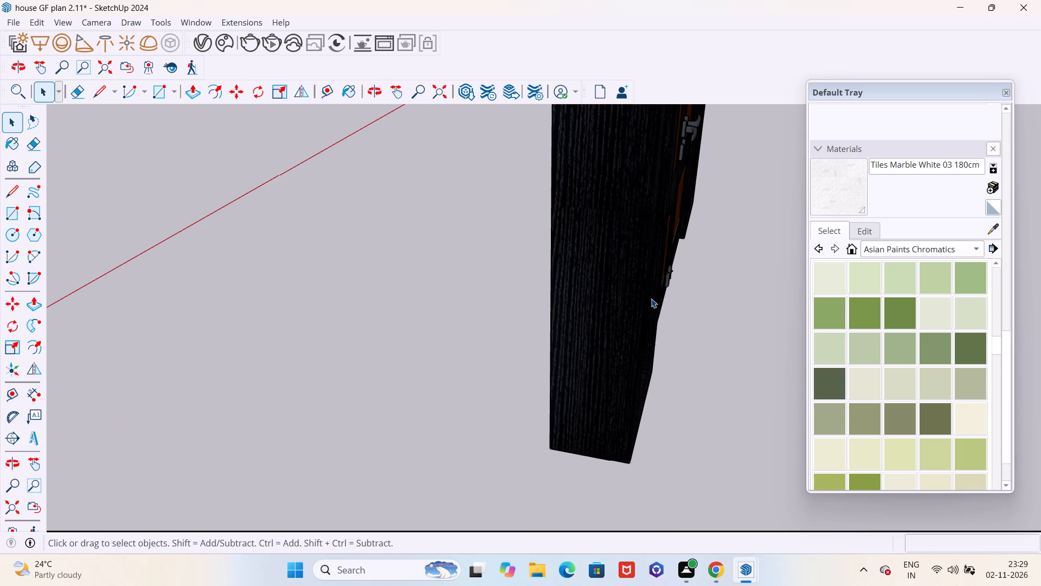
key("t")
scroll(651, 300, "up", 2)
scroll(573, 364, "down", 4)
middle_click_drag(568, 367, 462, 391)
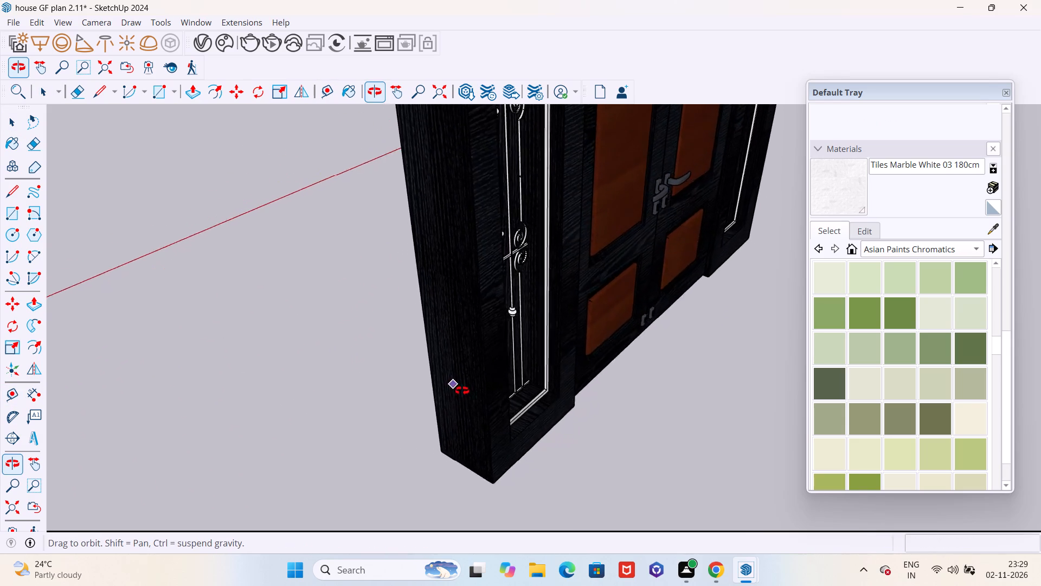
middle_click_drag(462, 391, 441, 378)
scroll(457, 411, "down", 13)
middle_click_drag(444, 257, 459, 269)
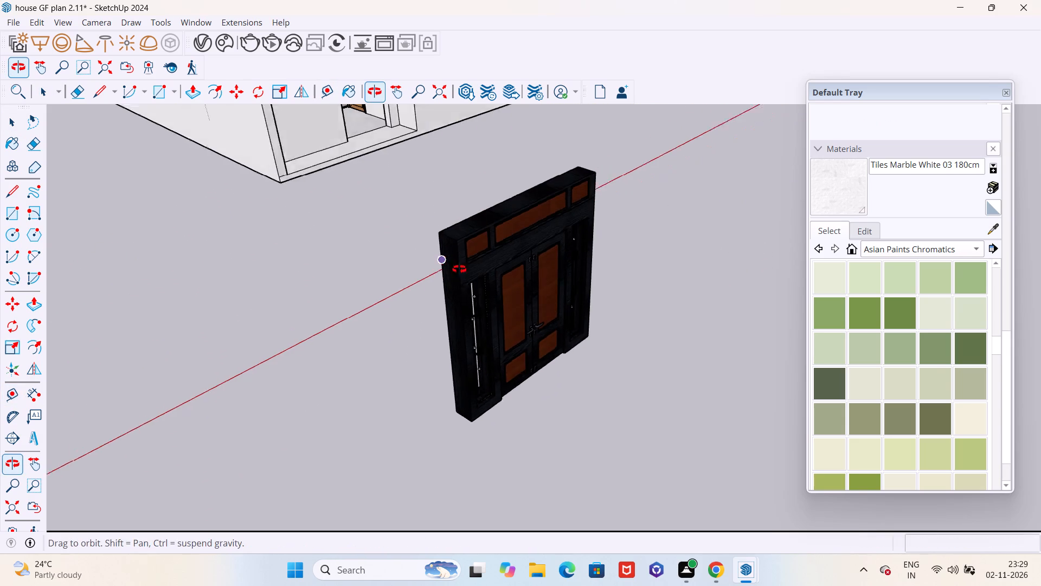
middle_click_drag(459, 269, 505, 319)
scroll(455, 243, "up", 8)
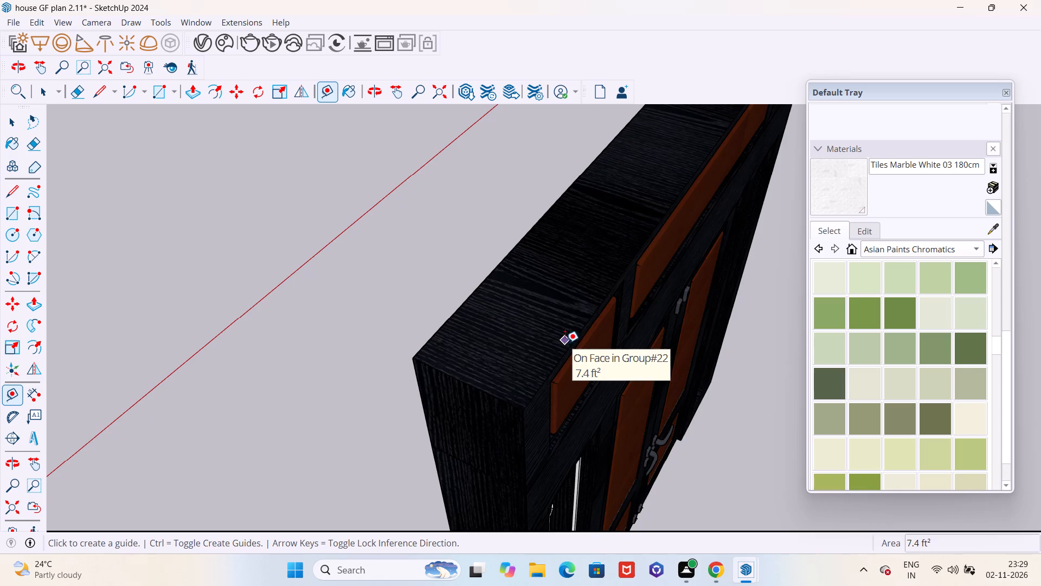
scroll(555, 349, "down", 4)
middle_click_drag(541, 366, 543, 313)
scroll(535, 375, "up", 5)
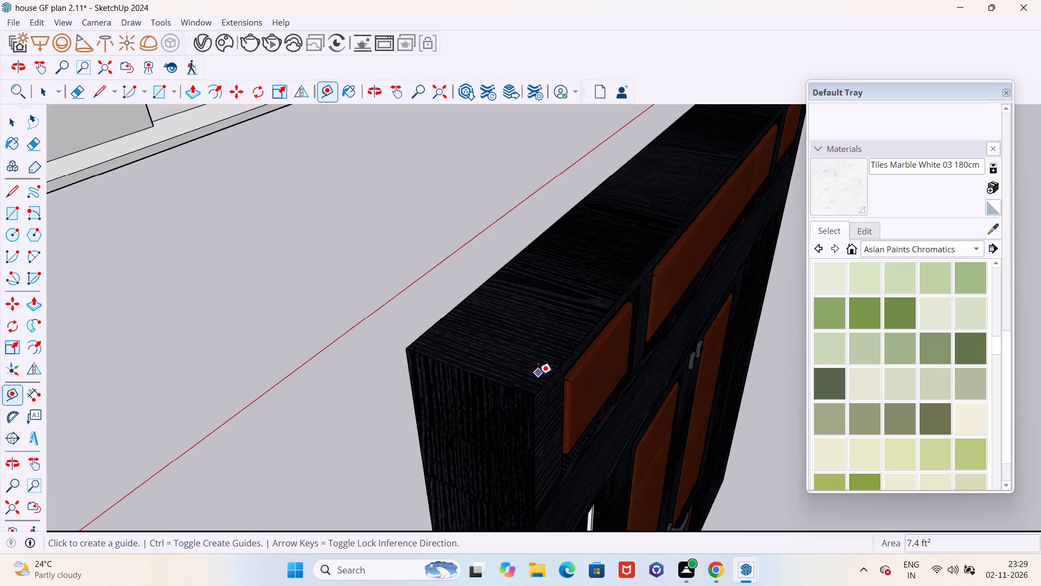
scroll(550, 372, "up", 5)
left_click(547, 386)
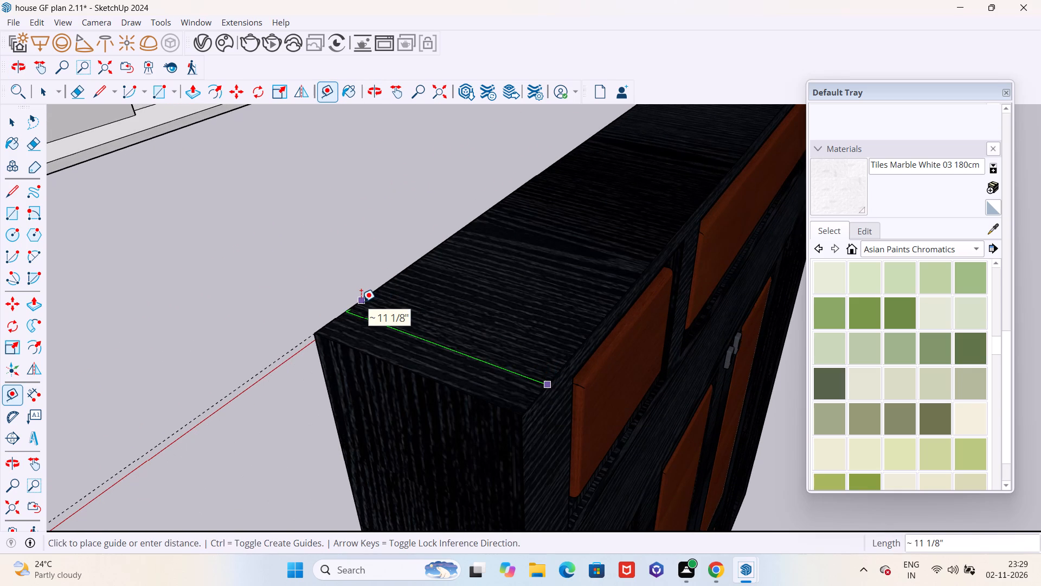
key("Escape")
scroll(364, 303, "down", 10)
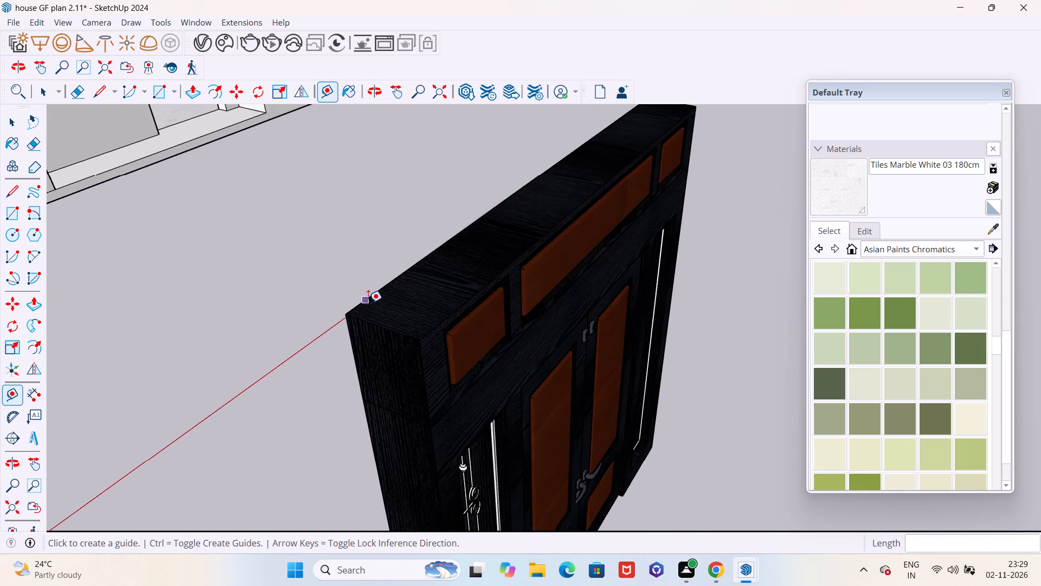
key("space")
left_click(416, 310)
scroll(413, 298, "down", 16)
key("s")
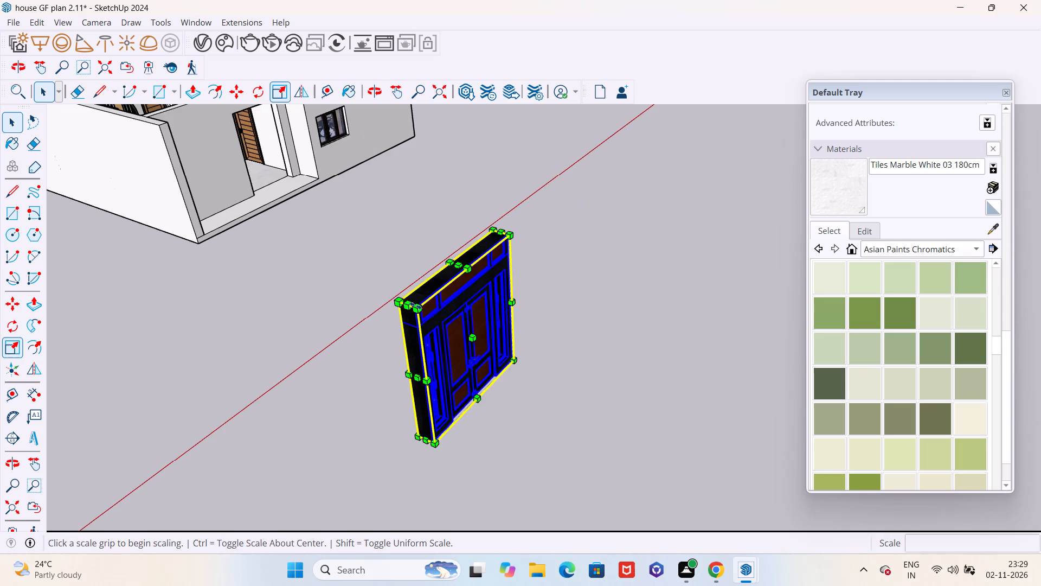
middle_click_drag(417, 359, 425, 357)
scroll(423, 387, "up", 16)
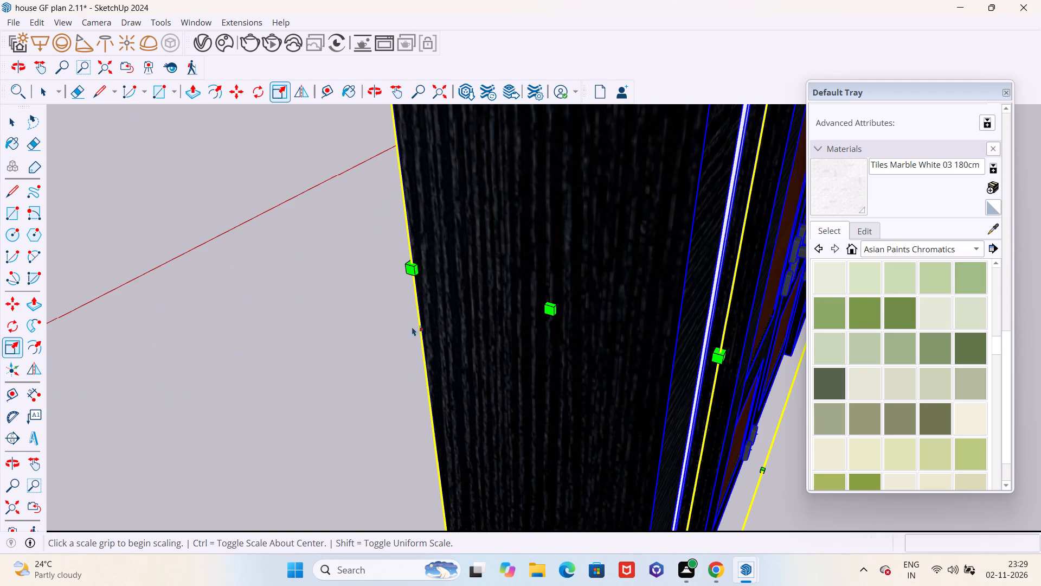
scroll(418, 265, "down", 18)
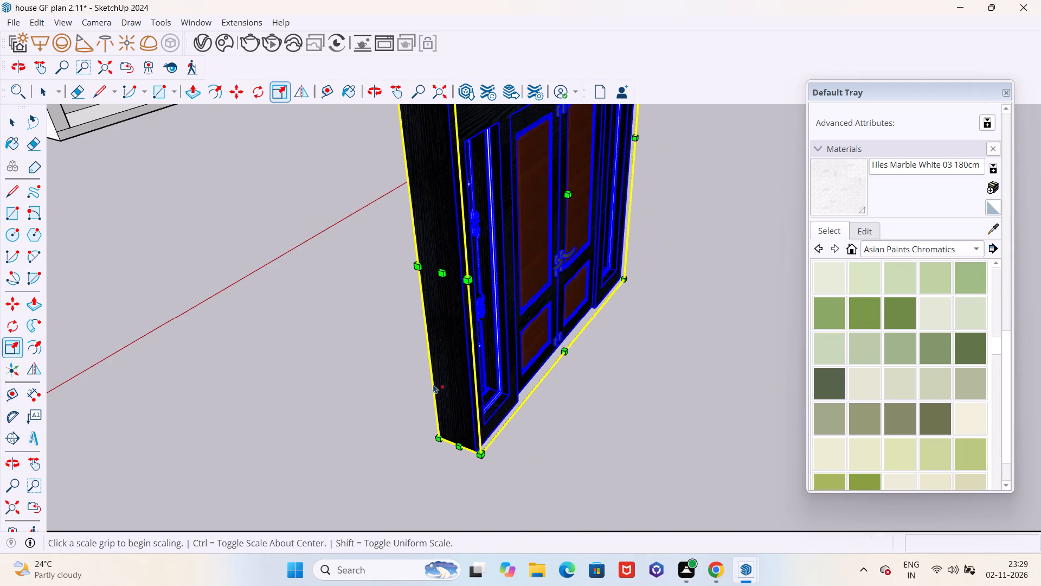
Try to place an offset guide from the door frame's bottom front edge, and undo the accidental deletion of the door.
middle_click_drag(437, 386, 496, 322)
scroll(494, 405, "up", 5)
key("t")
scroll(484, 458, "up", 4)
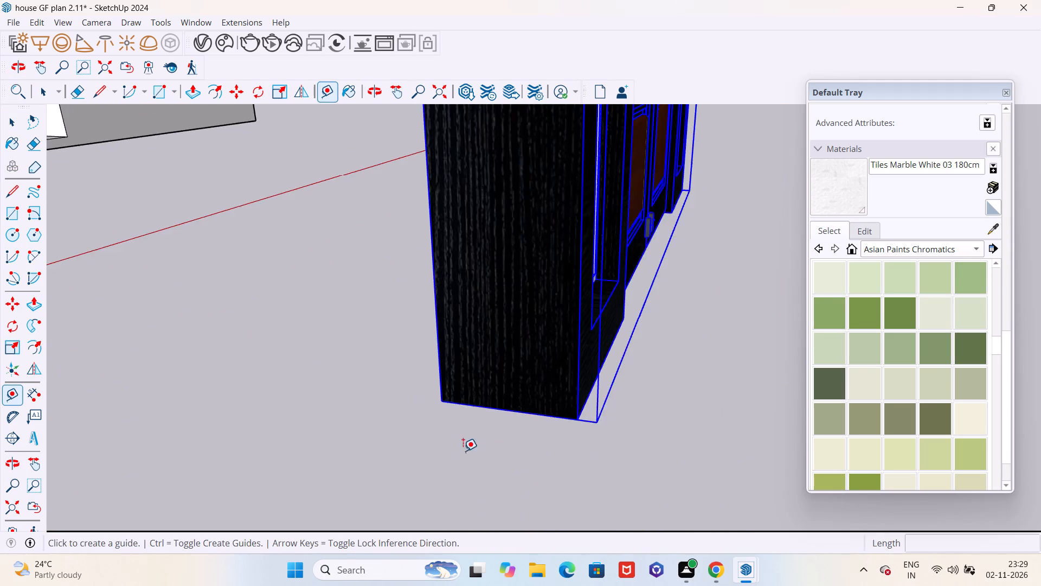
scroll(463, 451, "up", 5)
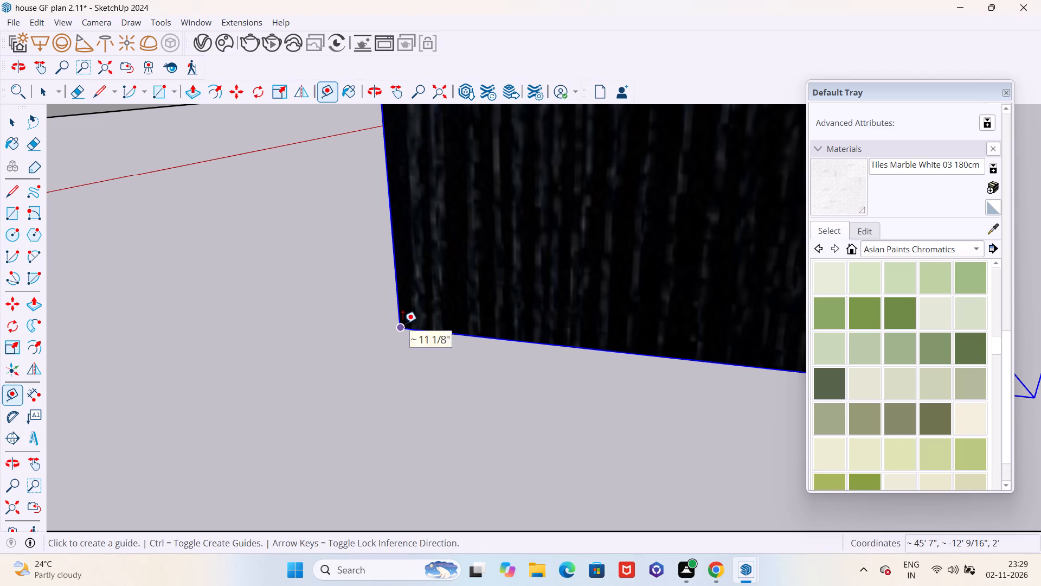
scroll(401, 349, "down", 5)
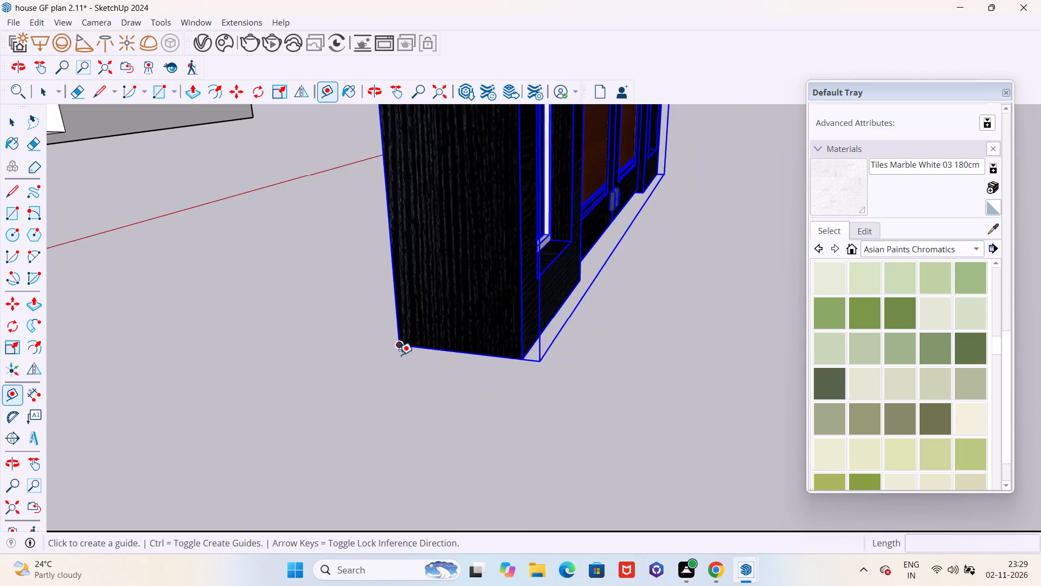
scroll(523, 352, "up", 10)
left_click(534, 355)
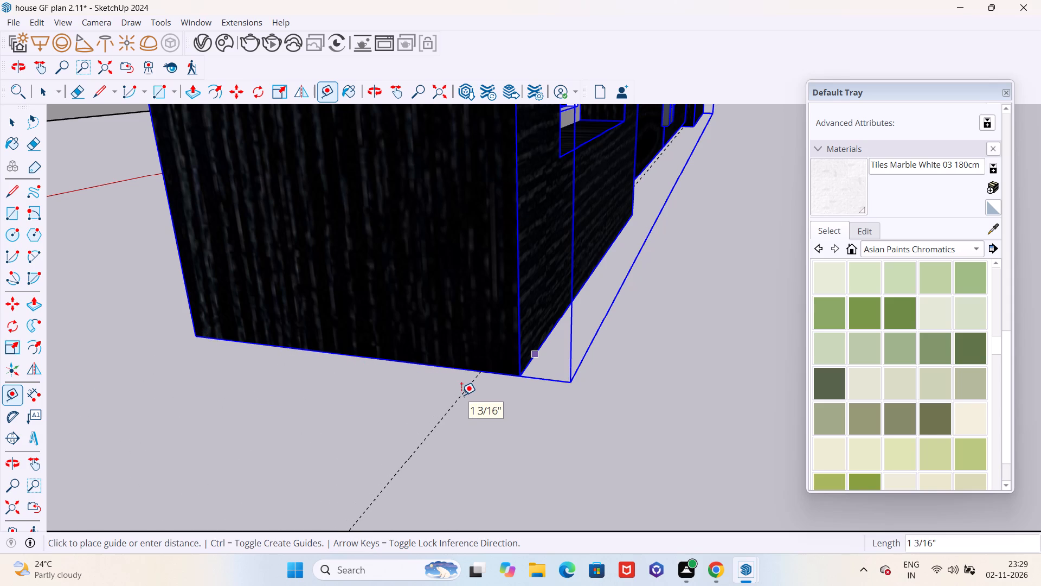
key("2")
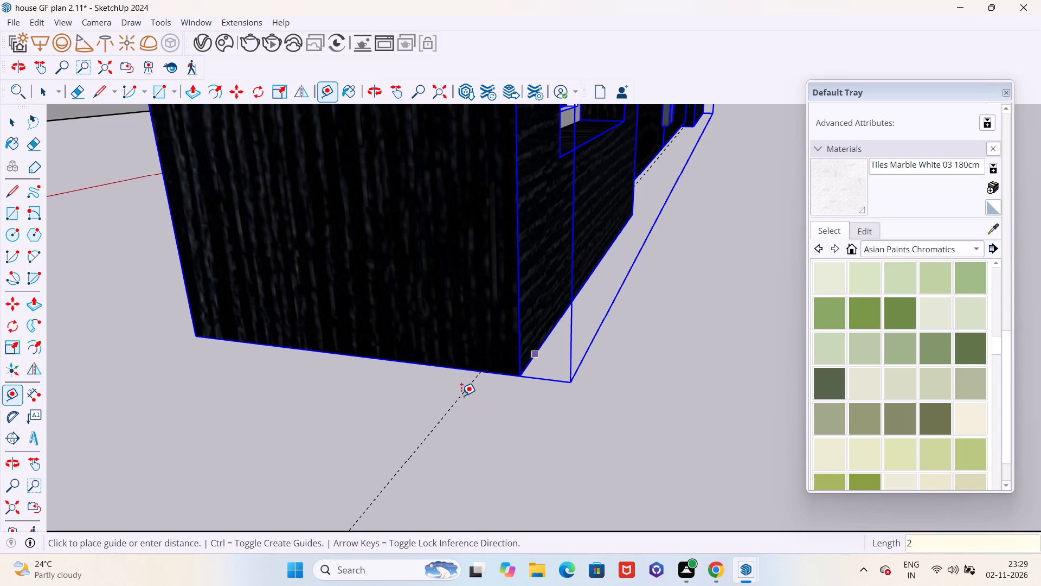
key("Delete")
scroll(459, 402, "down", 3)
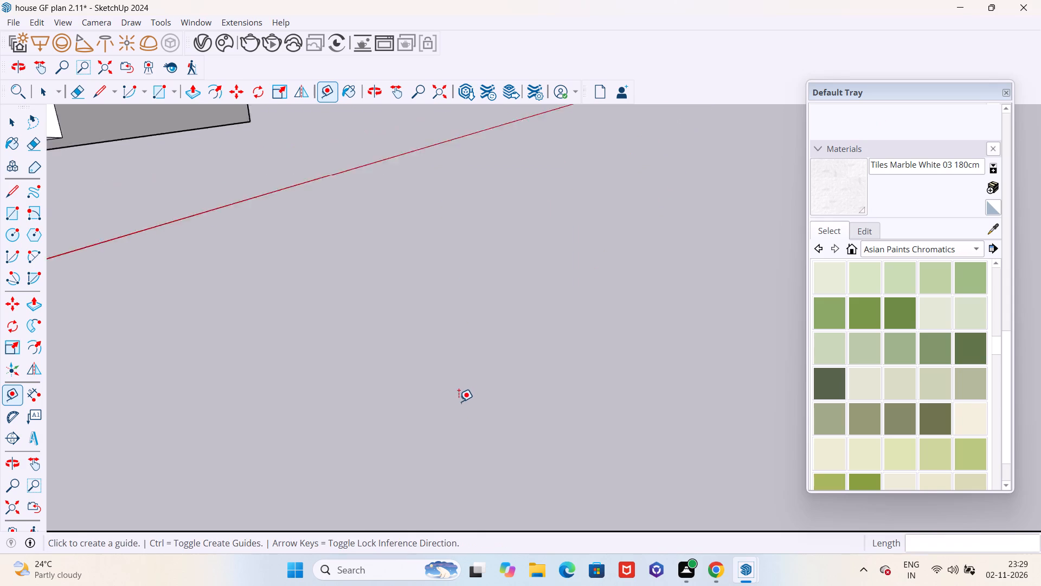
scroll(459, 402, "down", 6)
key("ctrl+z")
Place a guide along the door frame's bottom front edge and a parallel guide 3" inward from it.
scroll(455, 405, "up", 13)
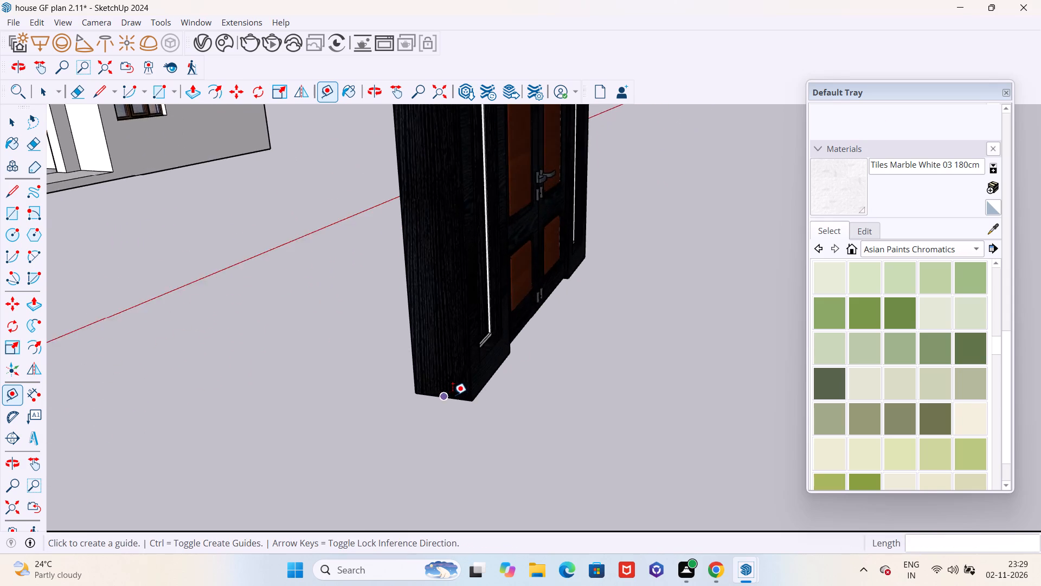
scroll(453, 395, "up", 8)
left_click(510, 389)
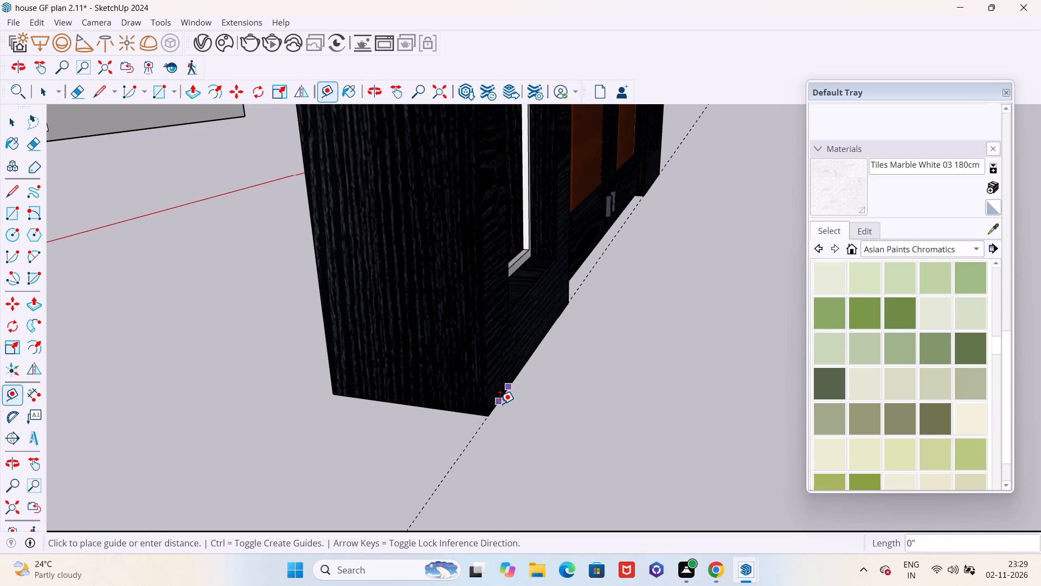
left_click(500, 404)
scroll(477, 426, "up", 4)
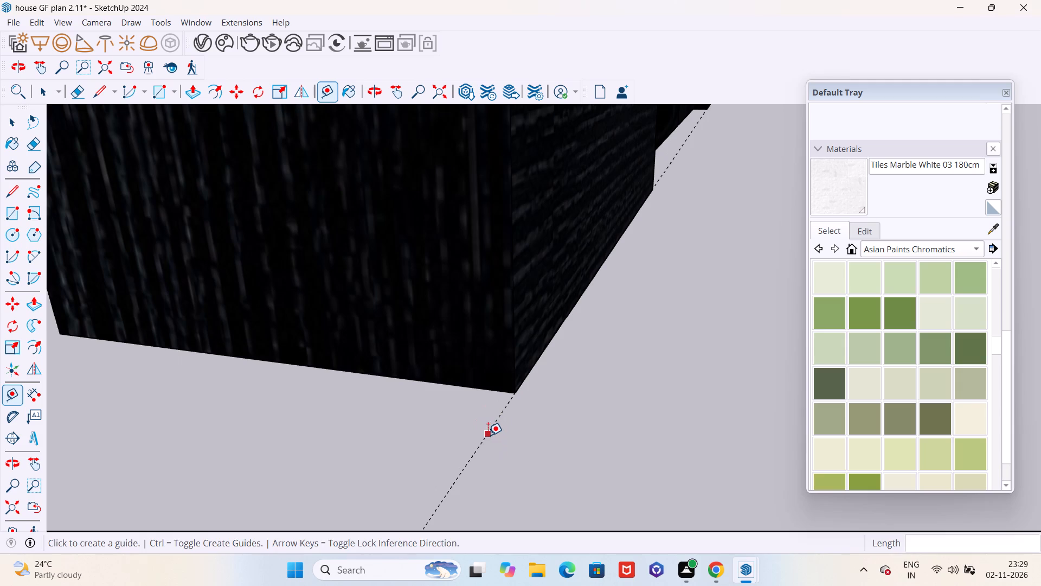
left_click(488, 435)
scroll(488, 435, "down", 4)
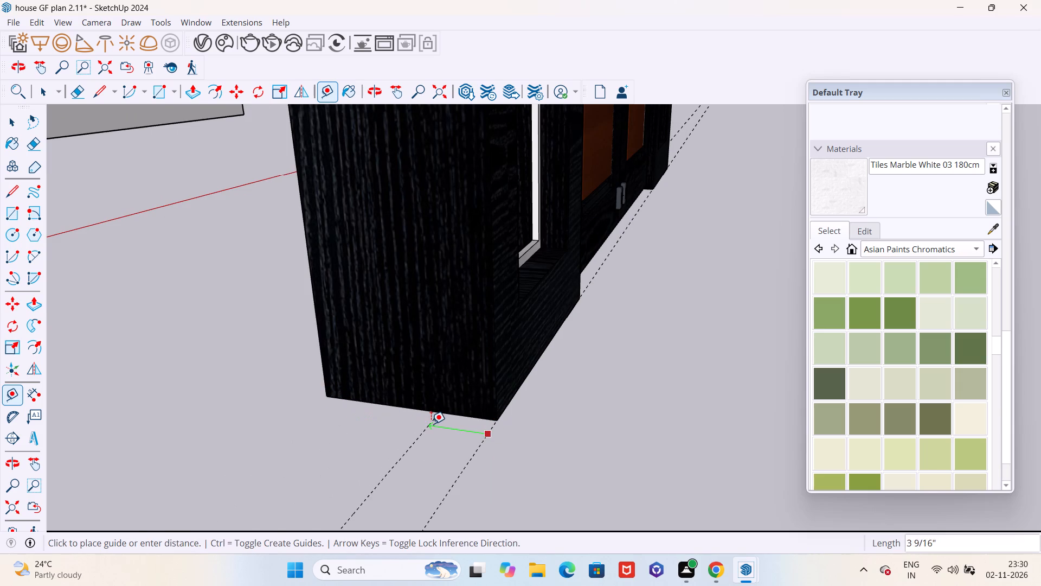
key("3")
key("shift+quotedbl")
key("Return")
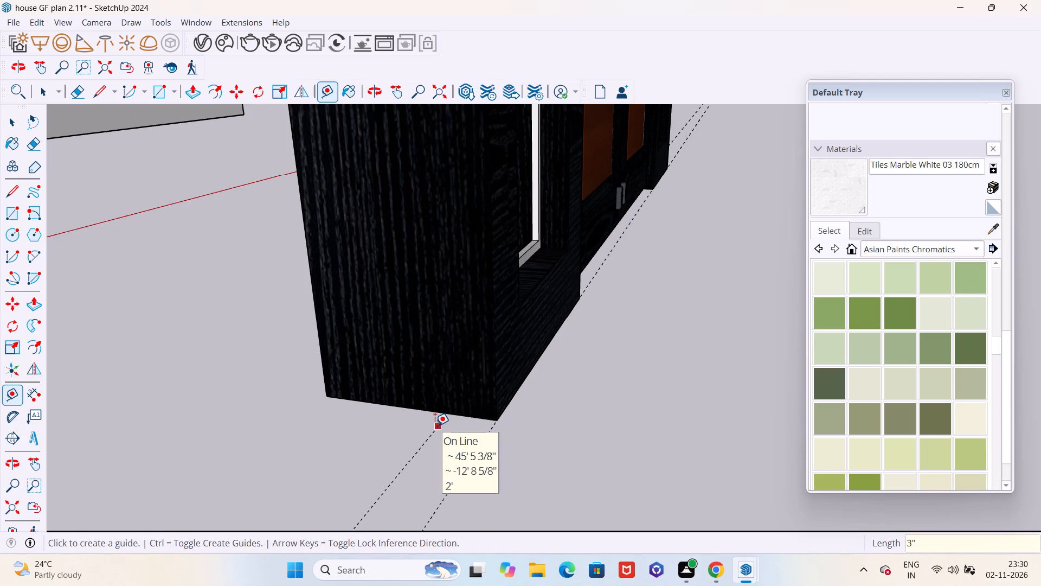
key("space")
Scale the wooden main door freehand along its width and depth, thinning the frame towards the guides.
scroll(437, 429, "down", 5)
middle_click_drag(439, 445, 467, 470)
scroll(385, 400, "down", 6)
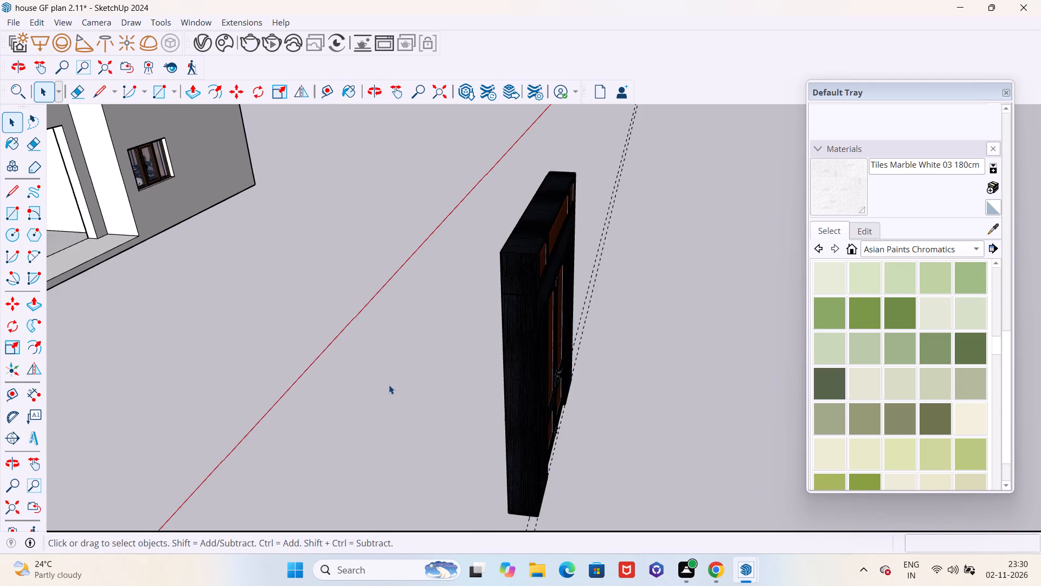
scroll(393, 355, "down", 4)
left_click(464, 403)
key("s")
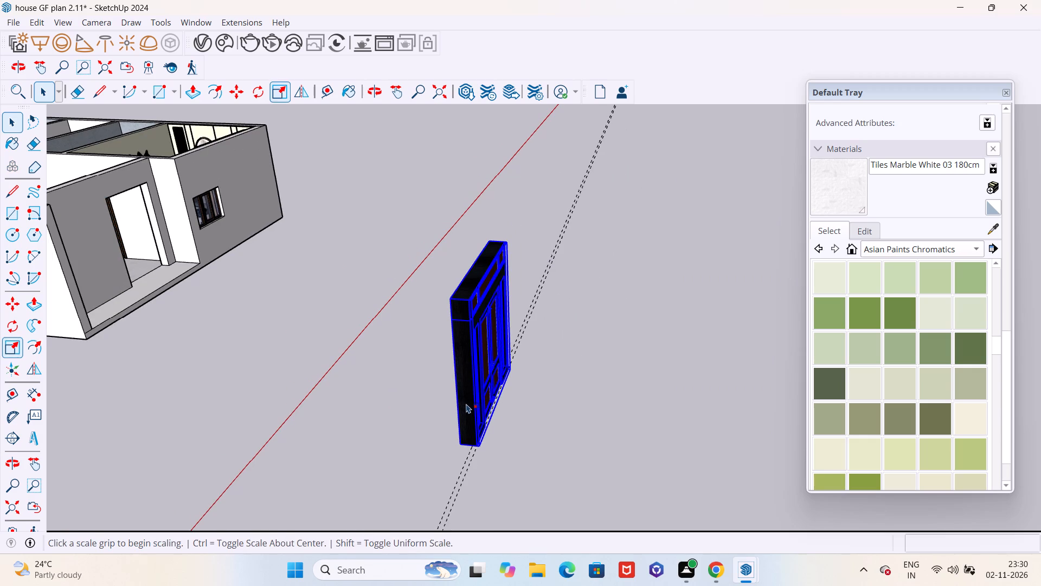
scroll(470, 404, "up", 7)
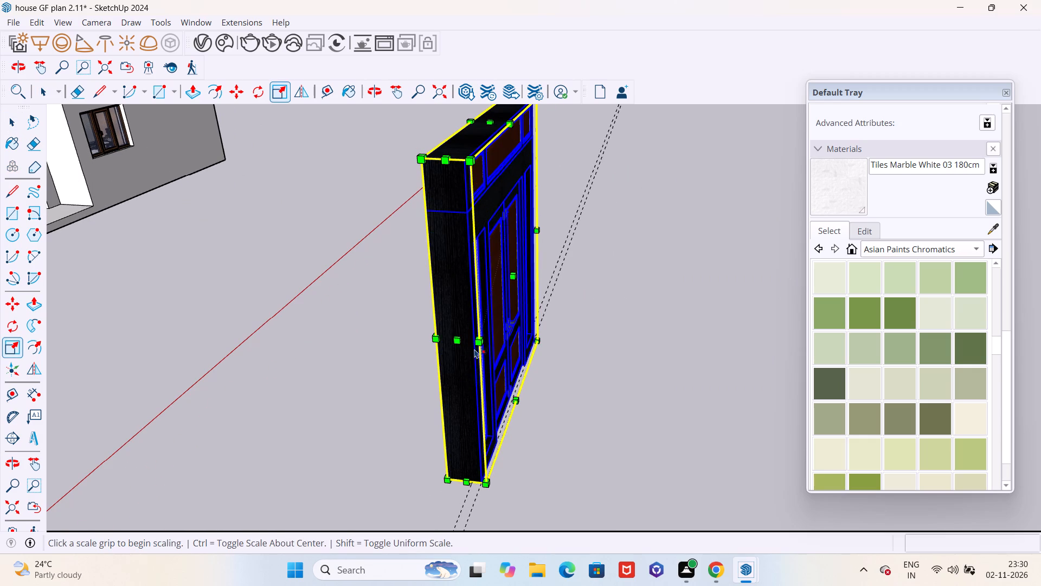
left_click_drag(479, 341, 474, 426)
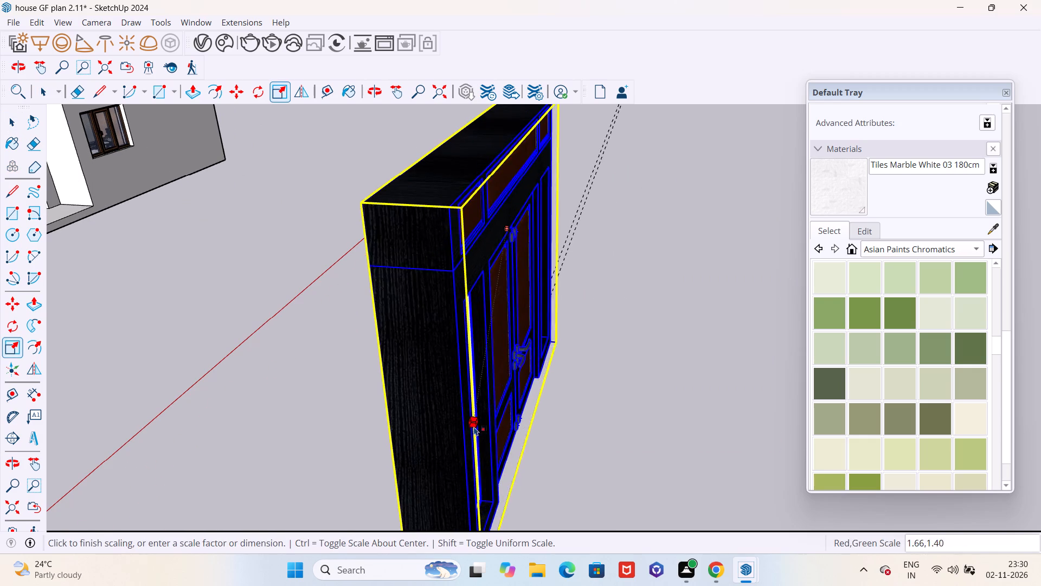
left_click_drag(474, 426, 477, 359)
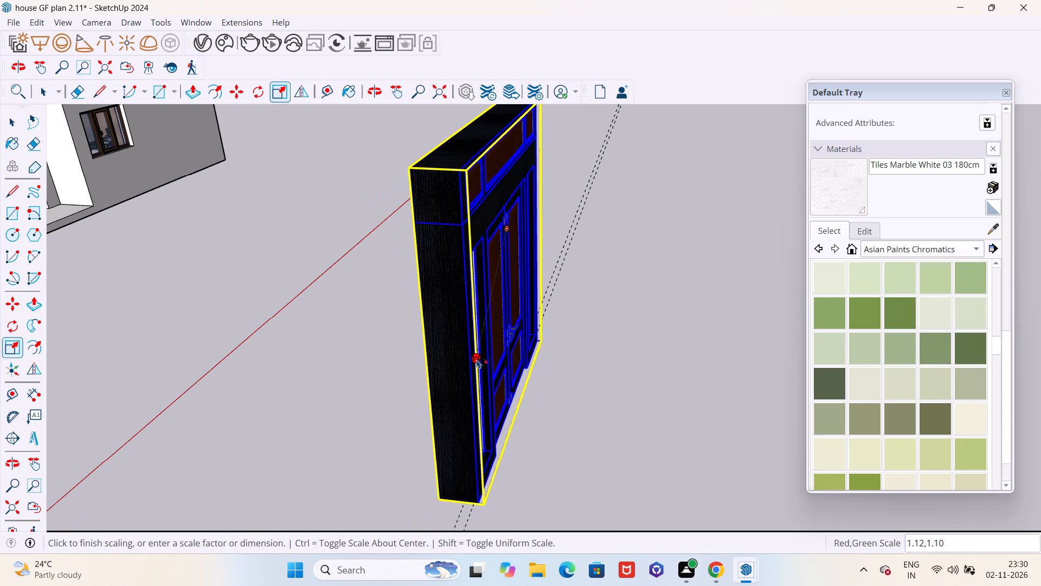
left_click_drag(477, 359, 458, 351)
scroll(462, 383, "down", 4)
Erase the two parallel guides at the base of the wooden main door.
key("space")
scroll(529, 429, "down", 4)
middle_click_drag(544, 436, 384, 440)
scroll(383, 439, "up", 1)
left_click(424, 434)
scroll(437, 426, "down", 6)
key("e")
left_click_drag(240, 424, 272, 456)
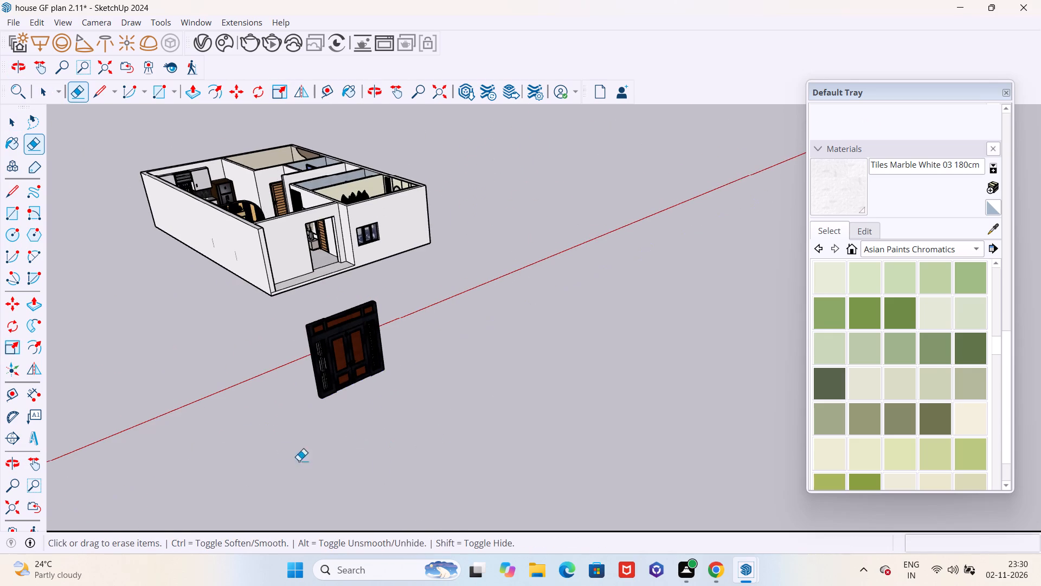
Move the wooden main door by its bottom front corner about 25' 6" to open ground just in front of the entrance.
scroll(394, 470, "up", 6)
scroll(365, 427, "down", 6)
middle_click_drag(314, 387, 389, 391)
scroll(454, 394, "up", 4)
key("space")
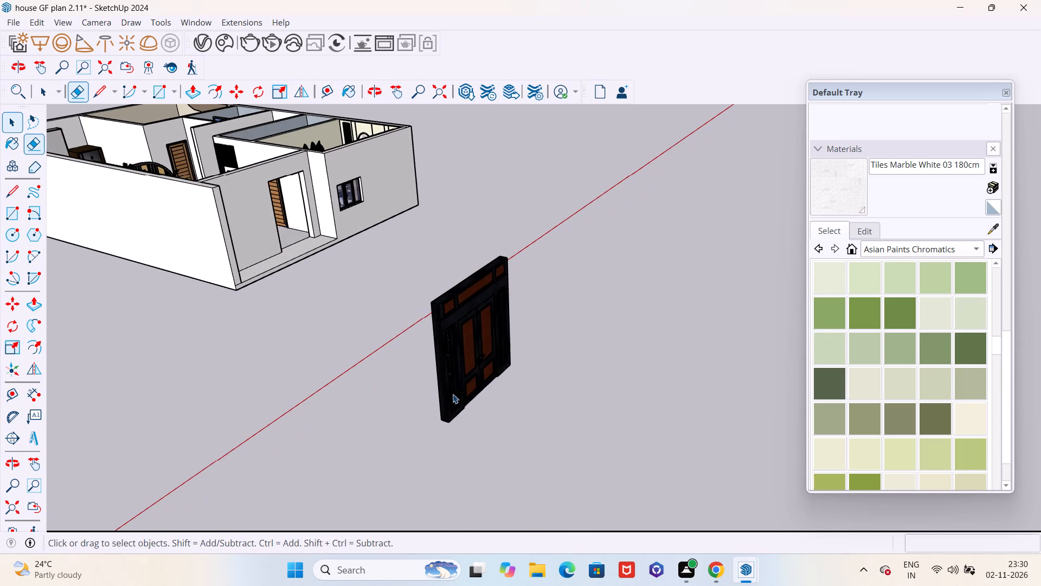
left_click(455, 387)
scroll(447, 407, "up", 15)
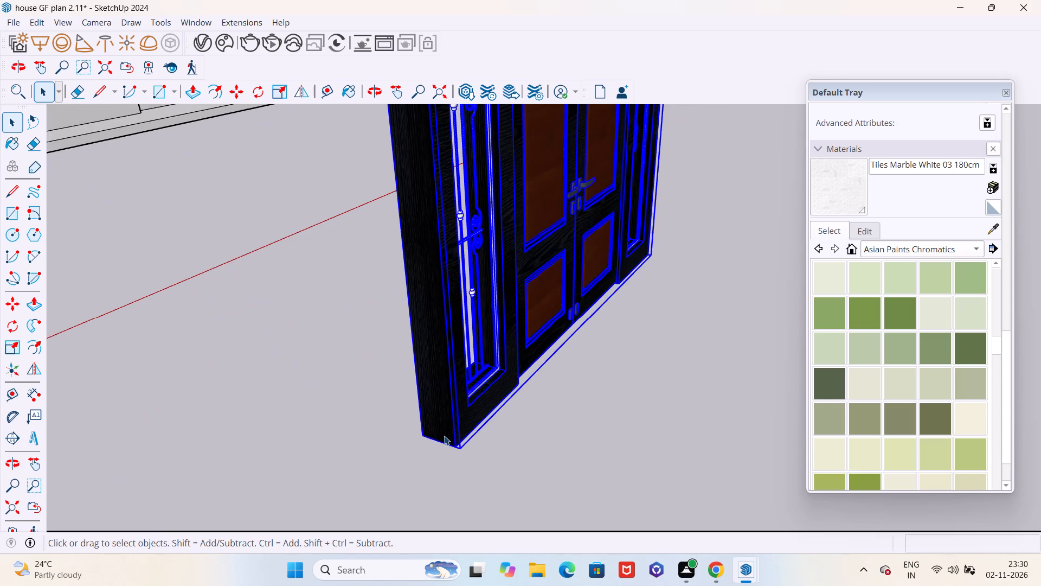
key("m")
scroll(445, 456, "up", 5)
scroll(461, 445, "down", 1)
scroll(461, 444, "up", 3)
left_click(461, 444)
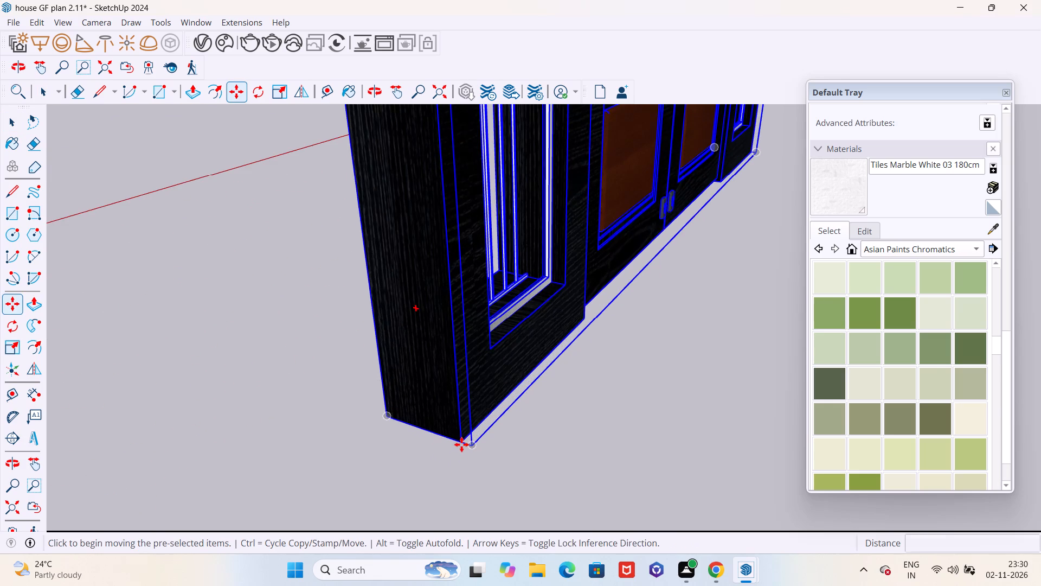
scroll(461, 445, "down", 20)
scroll(461, 445, "down", 6)
middle_click_drag(462, 451, 413, 455)
scroll(282, 196, "up", 2)
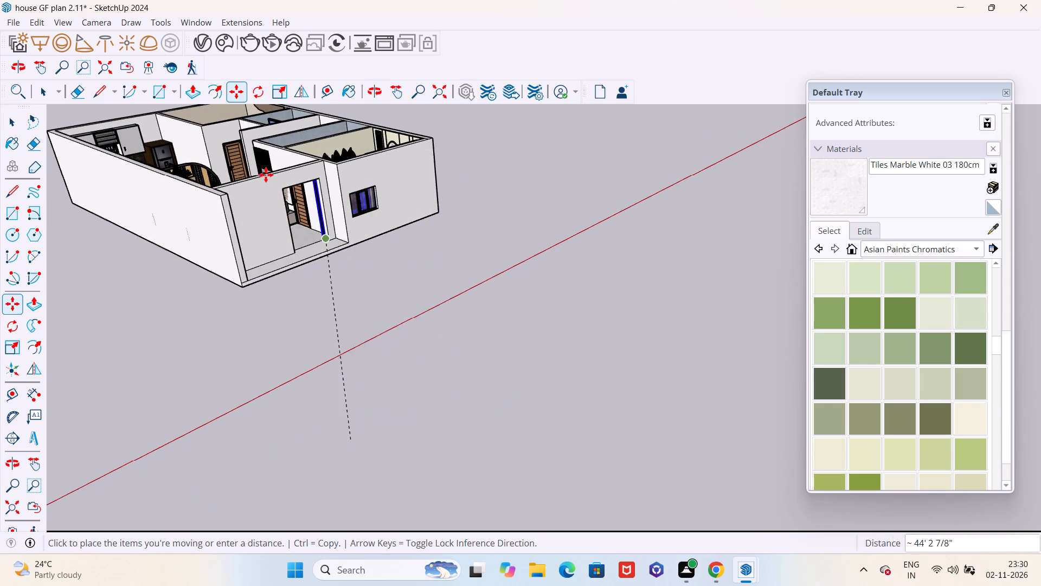
scroll(266, 175, "up", 16)
scroll(296, 250, "down", 1)
scroll(297, 275, "up", 12)
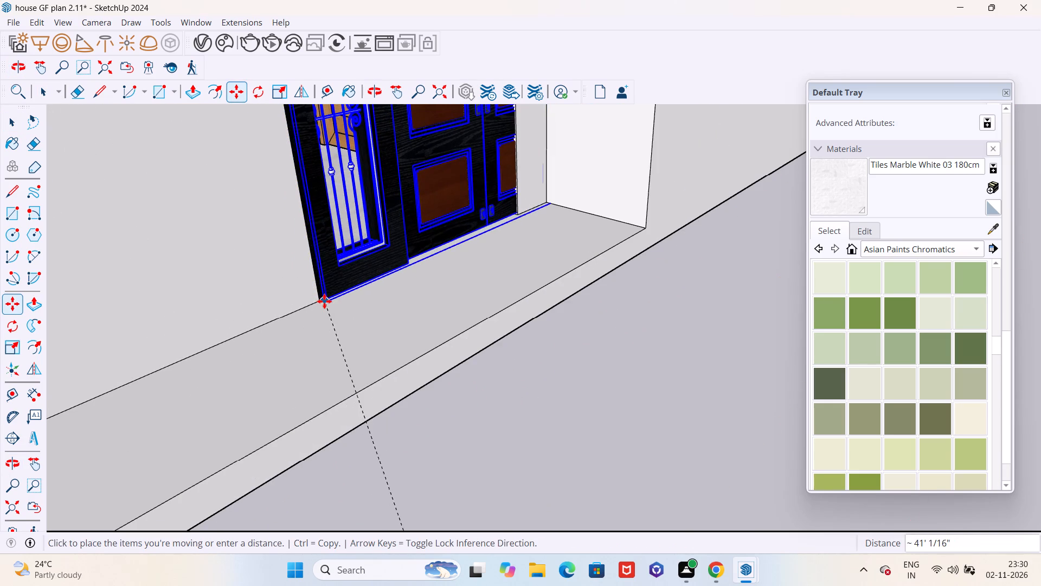
scroll(307, 332, "down", 13)
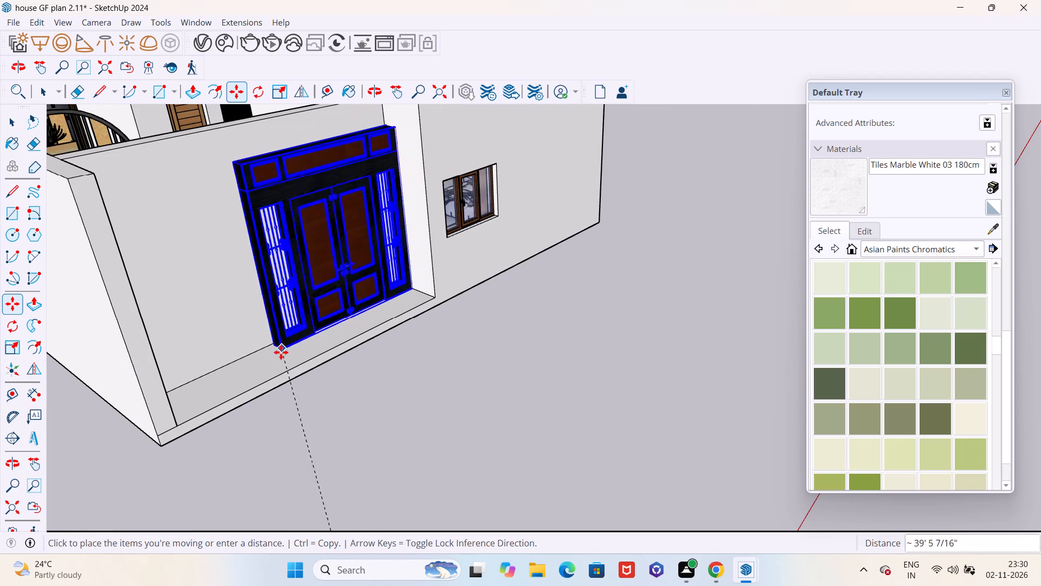
left_click(426, 497)
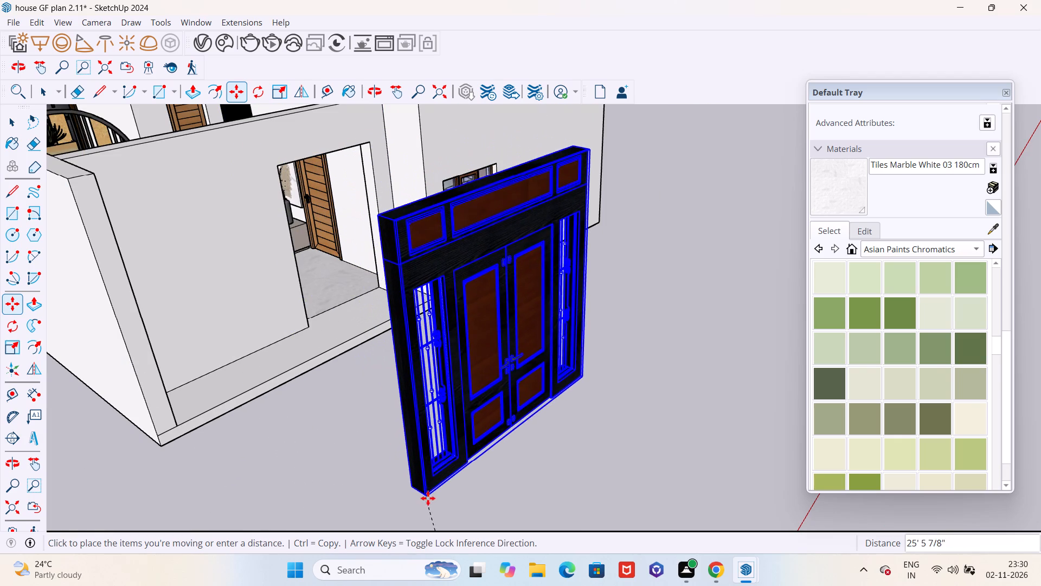
Push the side jamb face of the entrance opening back about 9 1/8" to widen the opening.
scroll(415, 493, "down", 6)
middle_click_drag(347, 396, 28, 490)
scroll(387, 180, "up", 5)
scroll(250, 235, "up", 6)
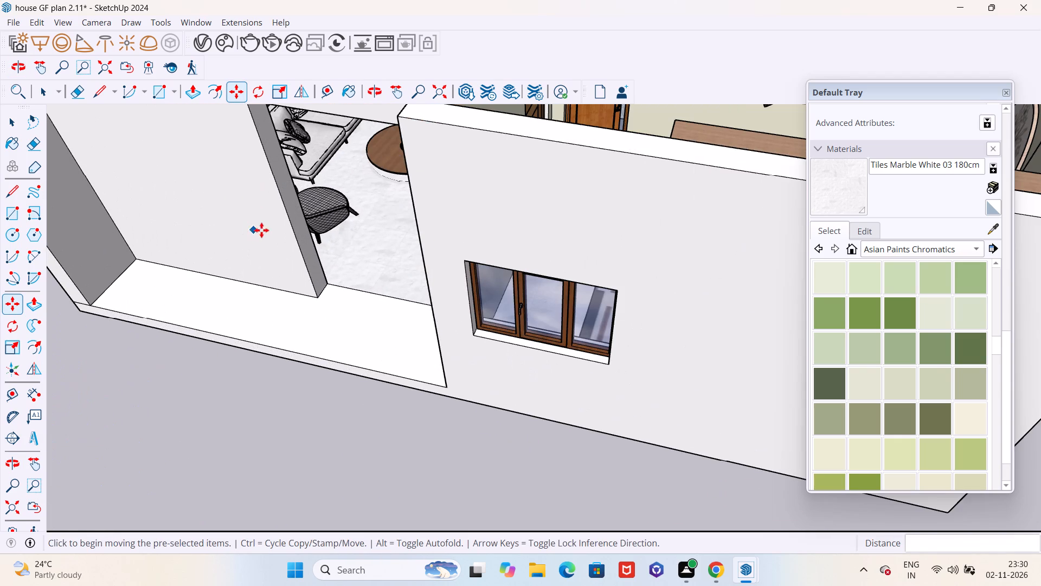
key("p")
scroll(280, 232, "up", 5)
left_click(322, 238)
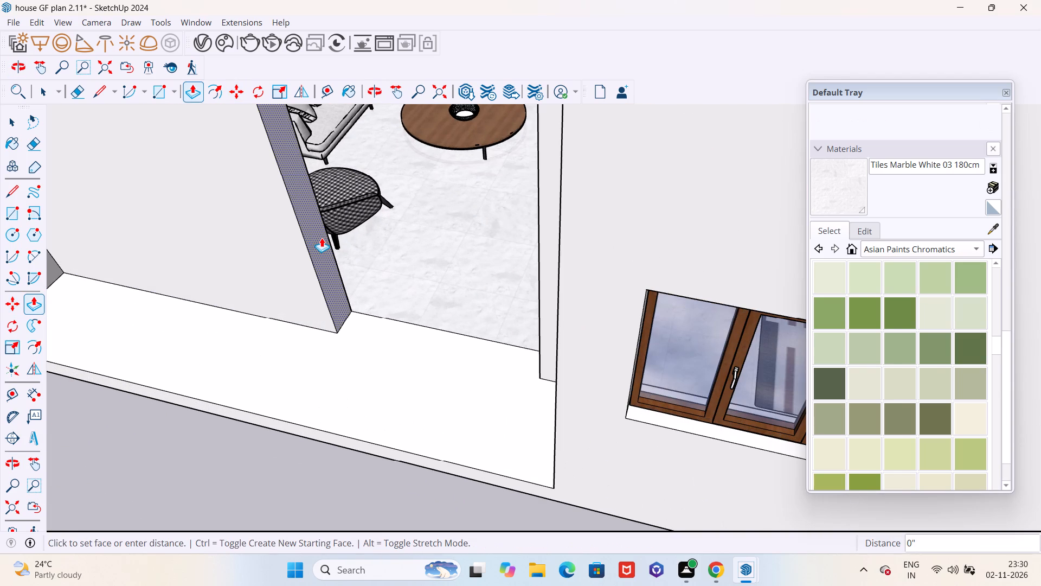
left_click(288, 241)
scroll(354, 302, "down", 6)
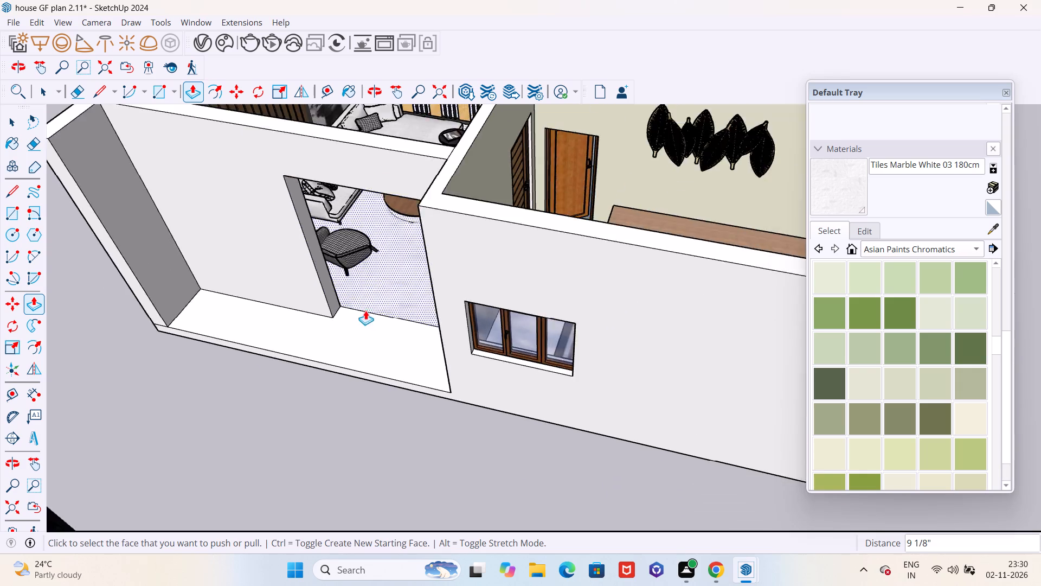
Inside the living-room furniture group, move the armchair near the coffee table about 1' 1 1/2" towards the floor lamp.
scroll(365, 310, "down", 7)
middle_click_drag(374, 262, 325, 432)
scroll(352, 293, "up", 12)
key("space")
scroll(360, 324, "up", 5)
left_click(360, 323)
scroll(360, 324, "down", 12)
middle_click_drag(398, 331, 233, 231)
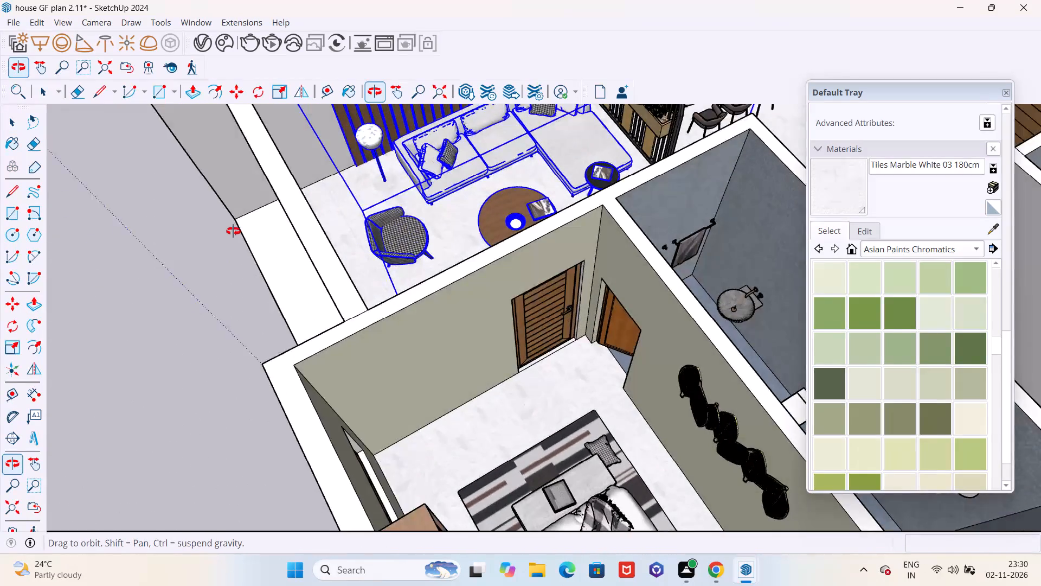
middle_click_drag(233, 231, 287, 263)
scroll(388, 266, "up", 1)
scroll(388, 266, "down", 1)
scroll(389, 266, "up", 4)
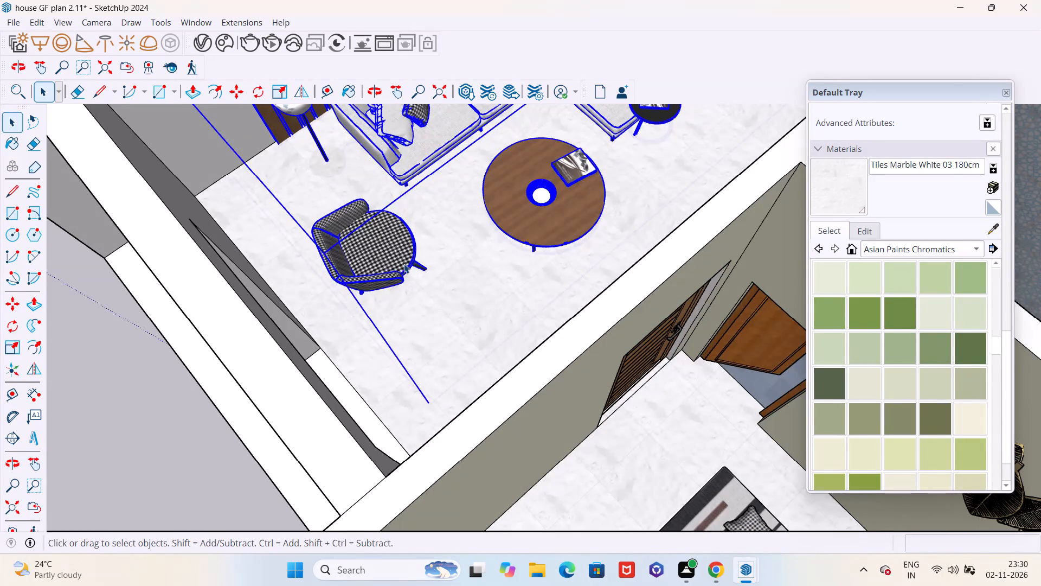
double_click(404, 264)
left_click(404, 264)
double_click(405, 264)
left_click(405, 264)
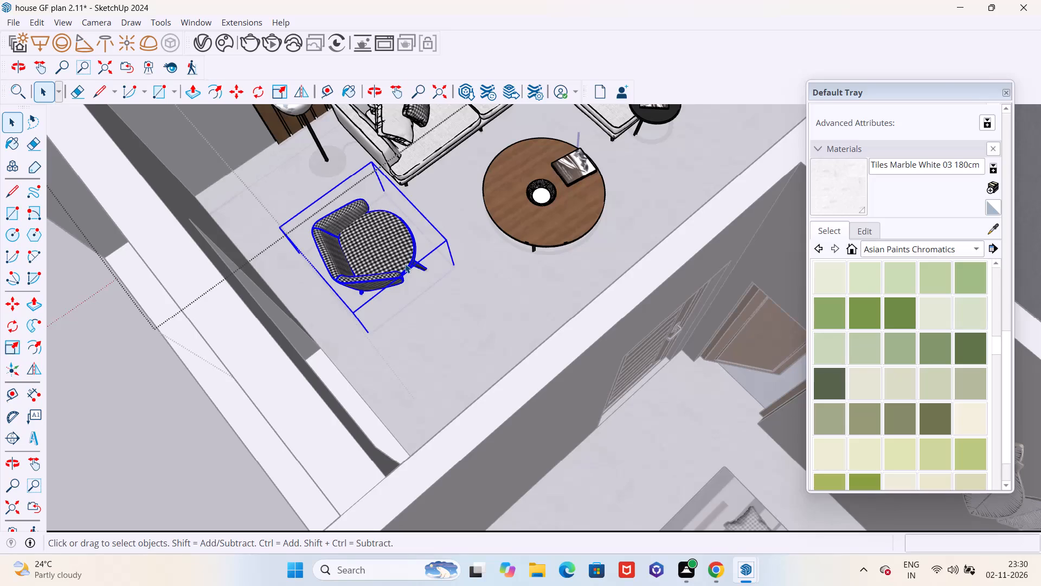
scroll(406, 264, "down", 7)
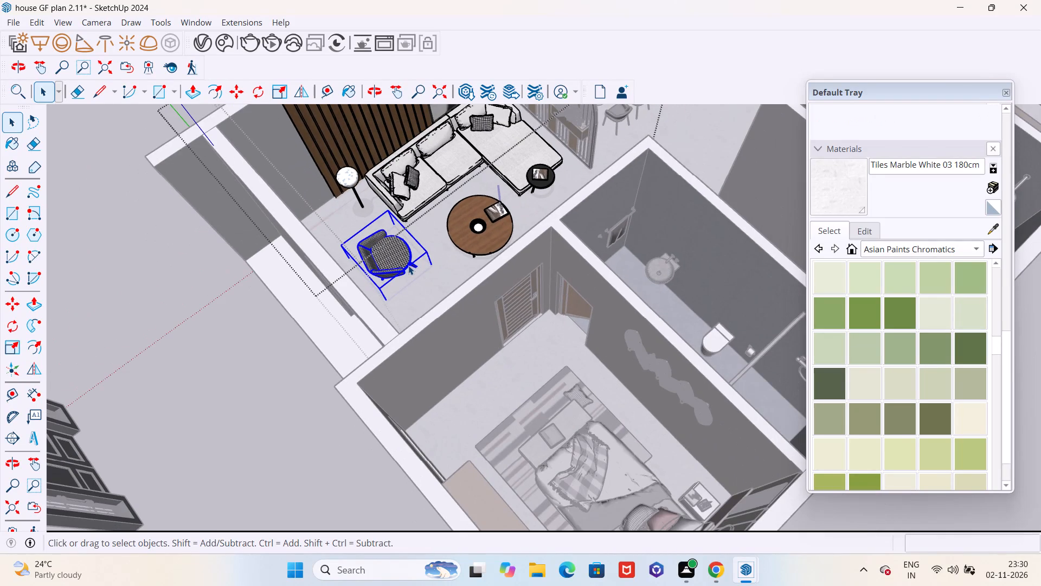
key("Left")
key("m")
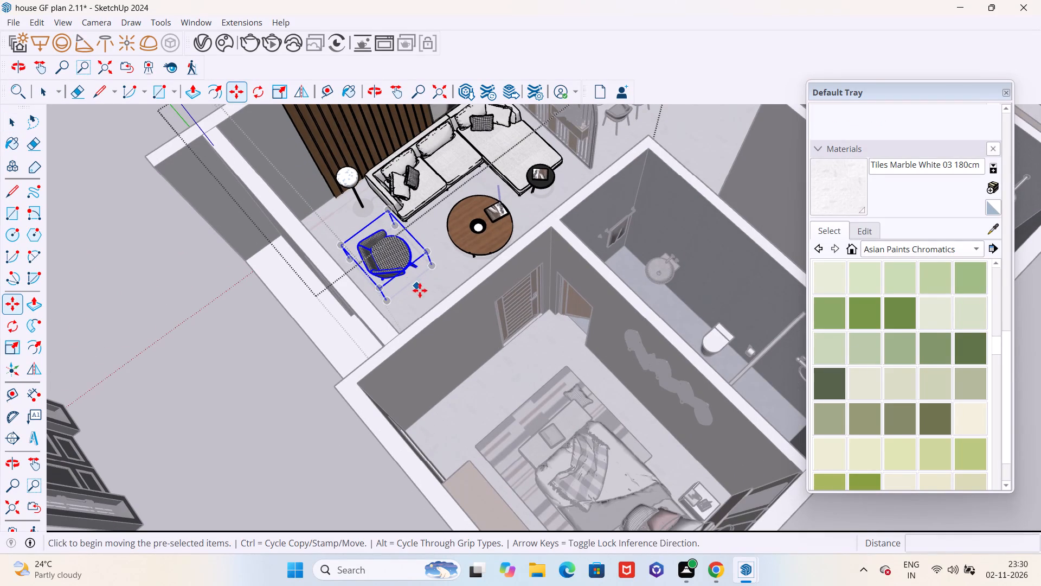
left_click(428, 301)
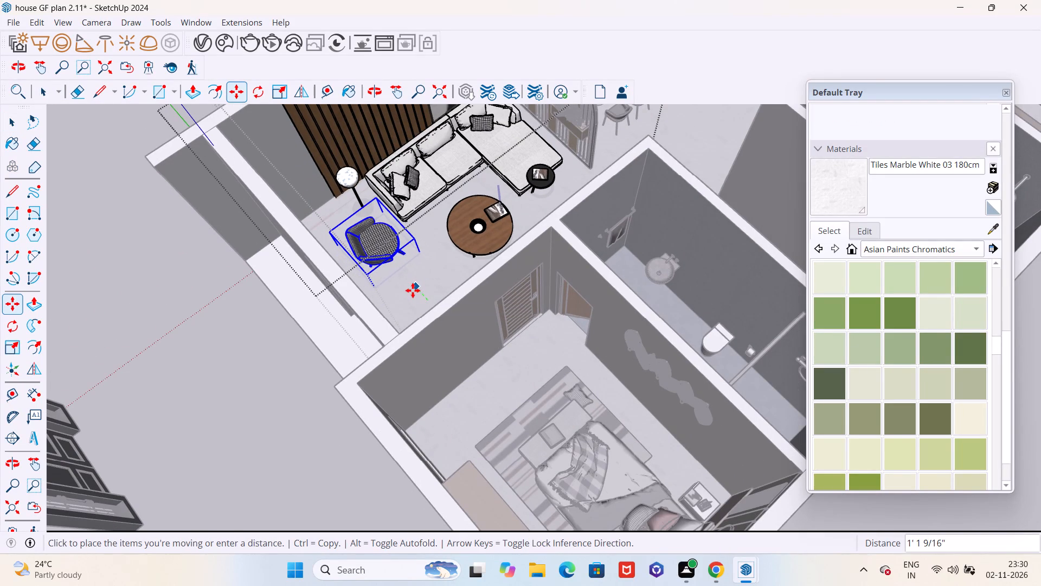
left_click(413, 290)
scroll(411, 276, "down", 5)
middle_click_drag(384, 294, 461, 231)
key("space")
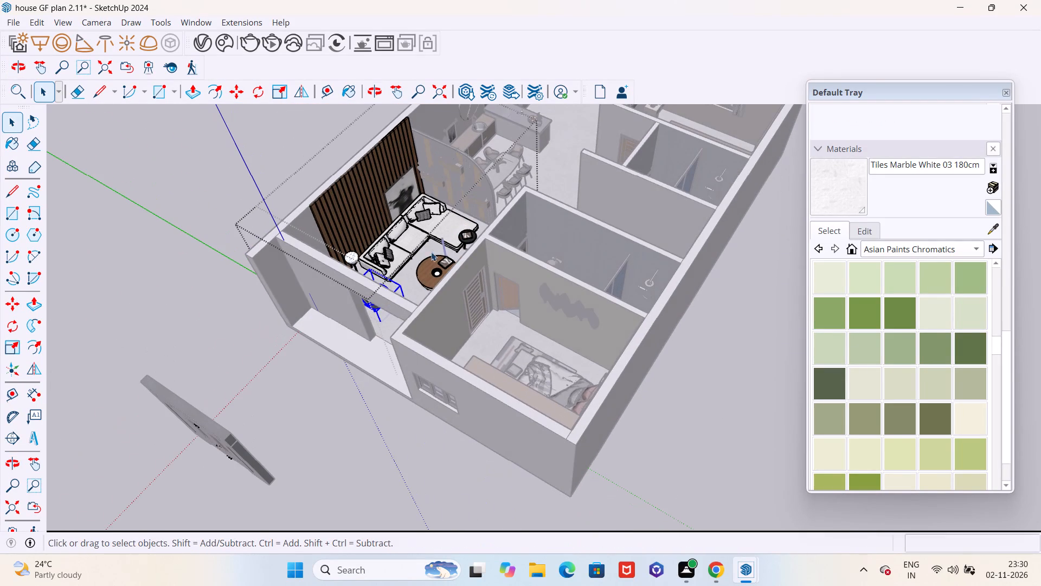
left_click(134, 340)
left_click(155, 323)
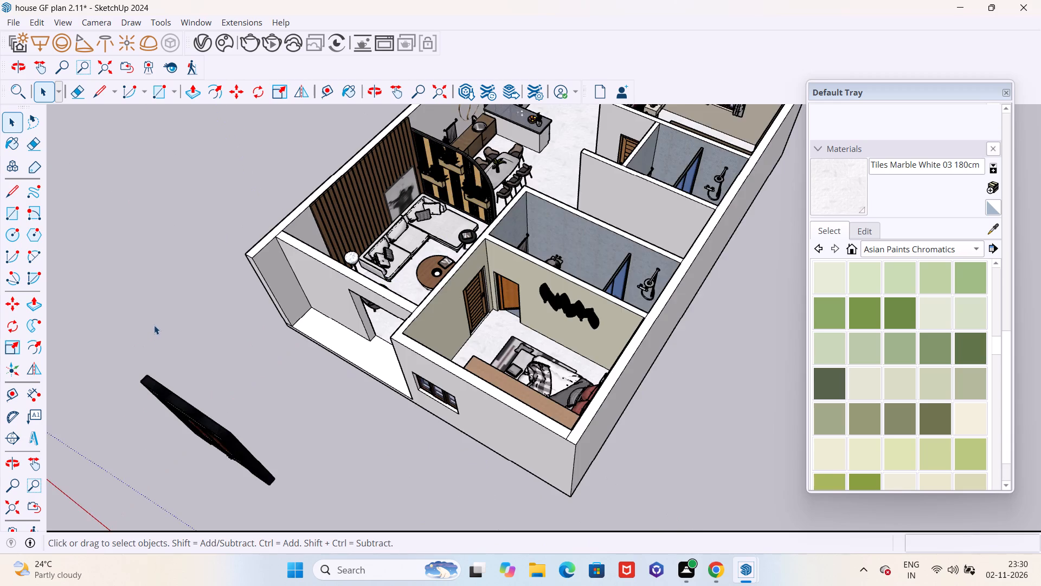
Move the wooden main door by its bottom front corner about 15' 6" onto the bottom corner of the entrance opening.
middle_click_drag(160, 342, 316, 203)
scroll(314, 215, "down", 5)
left_click(339, 311)
middle_click_drag(308, 321, 312, 321)
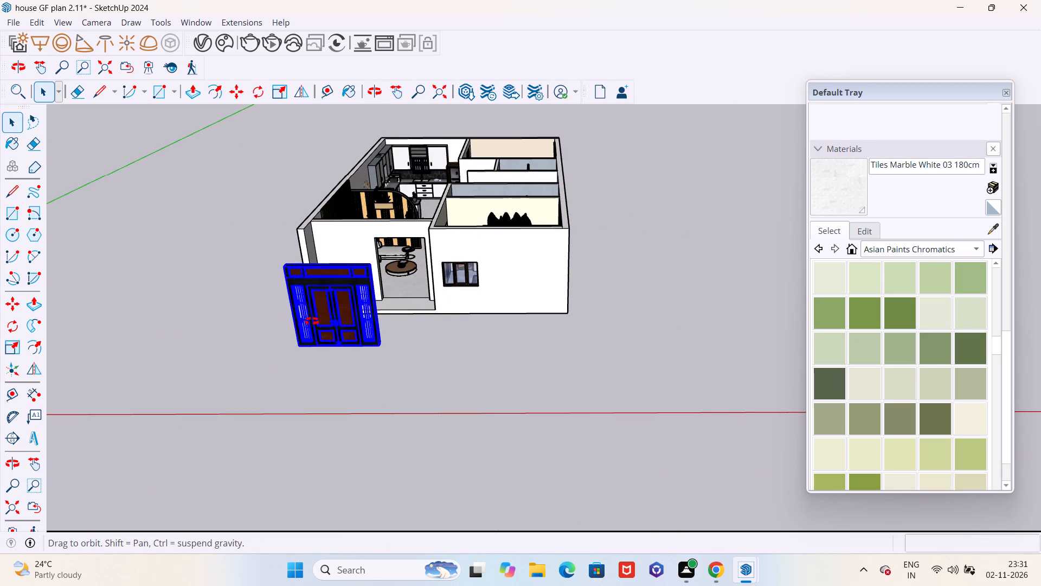
middle_click_drag(312, 321, 370, 319)
scroll(383, 344, "up", 10)
key("m")
scroll(370, 421, "up", 5)
scroll(330, 409, "down", 6)
middle_click_drag(319, 421, 461, 399)
scroll(454, 393, "down", 5)
middle_click_drag(492, 403, 518, 398)
scroll(533, 393, "up", 14)
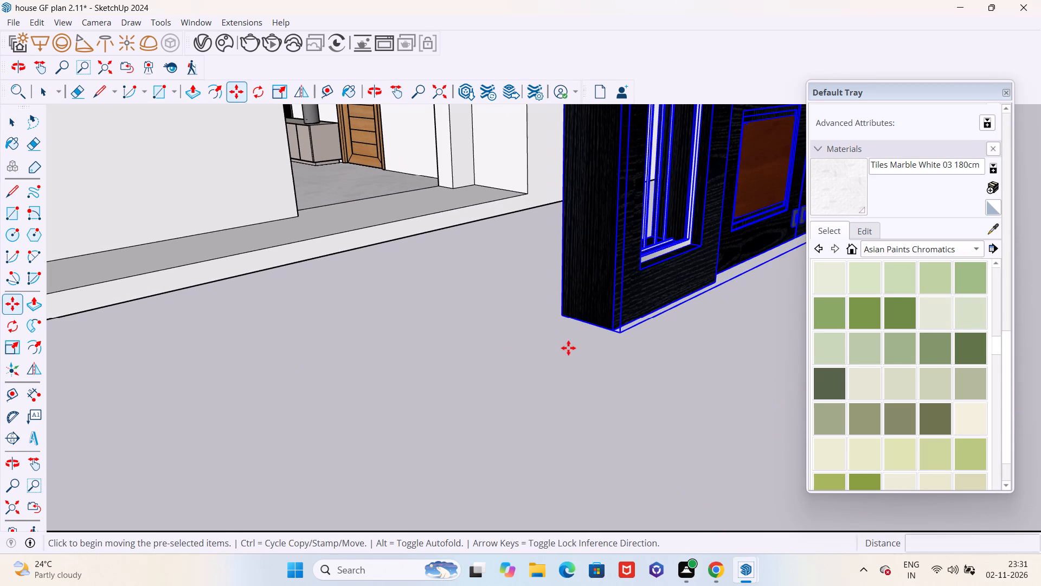
left_click(610, 330)
scroll(581, 355, "down", 11)
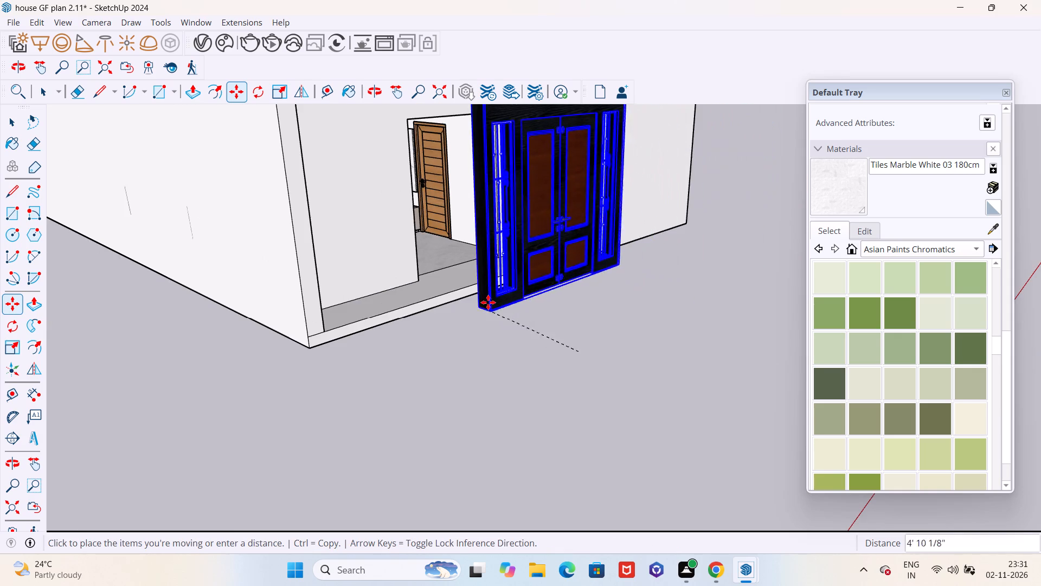
middle_click_drag(478, 279, 380, 324)
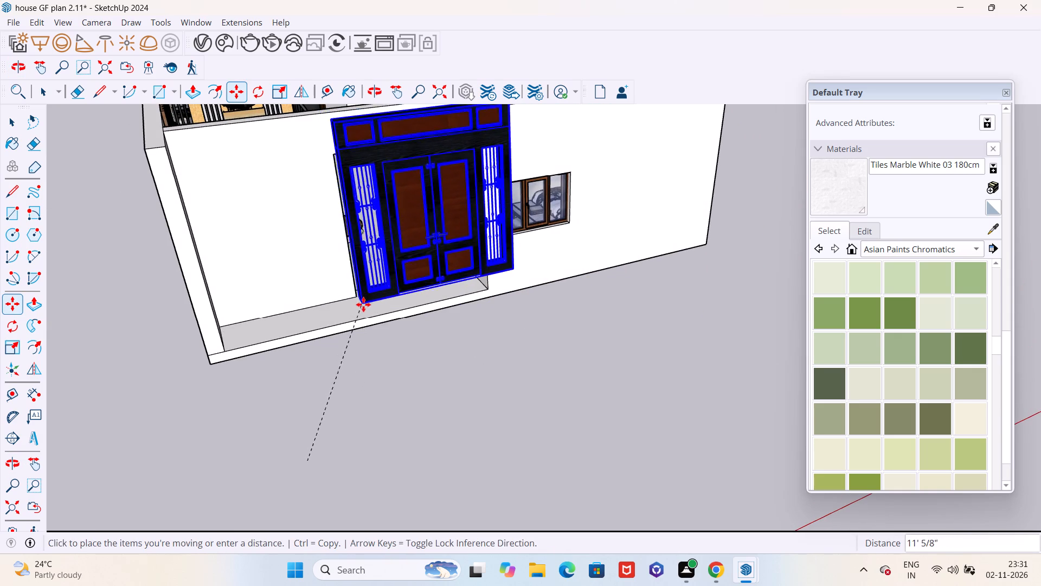
middle_click_drag(374, 300, 261, 264)
scroll(288, 240, "up", 7)
scroll(297, 224, "down", 1)
scroll(297, 224, "up", 10)
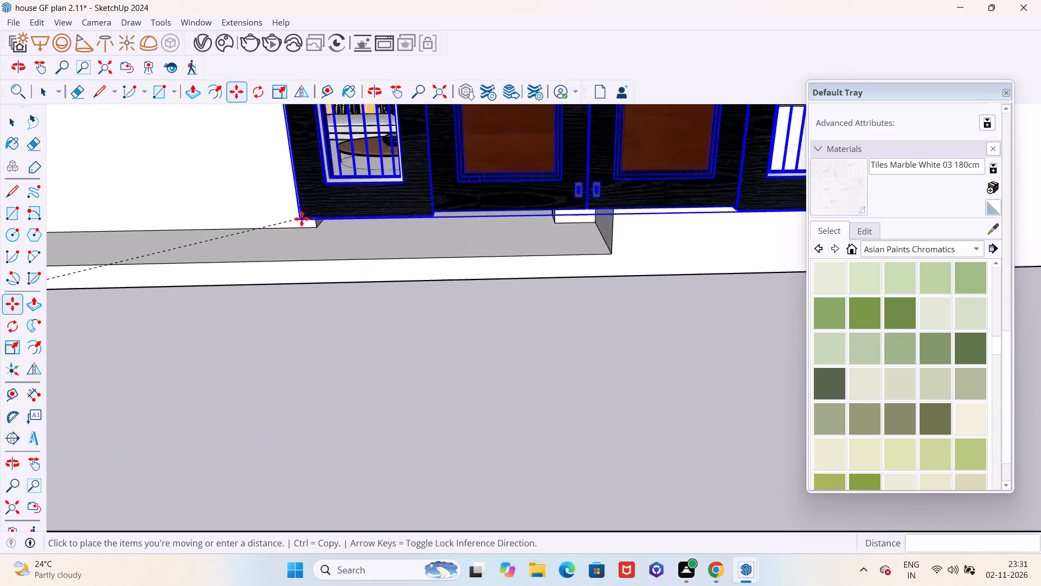
scroll(301, 219, "up", 2)
middle_click_drag(335, 231, 257, 193)
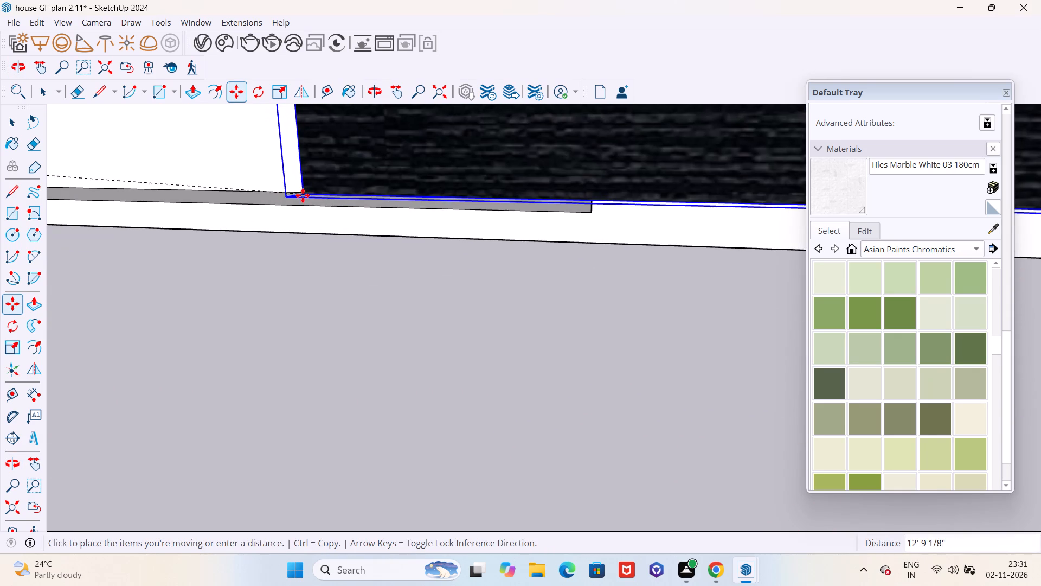
scroll(297, 198, "down", 6)
middle_click_drag(301, 188, 342, 224)
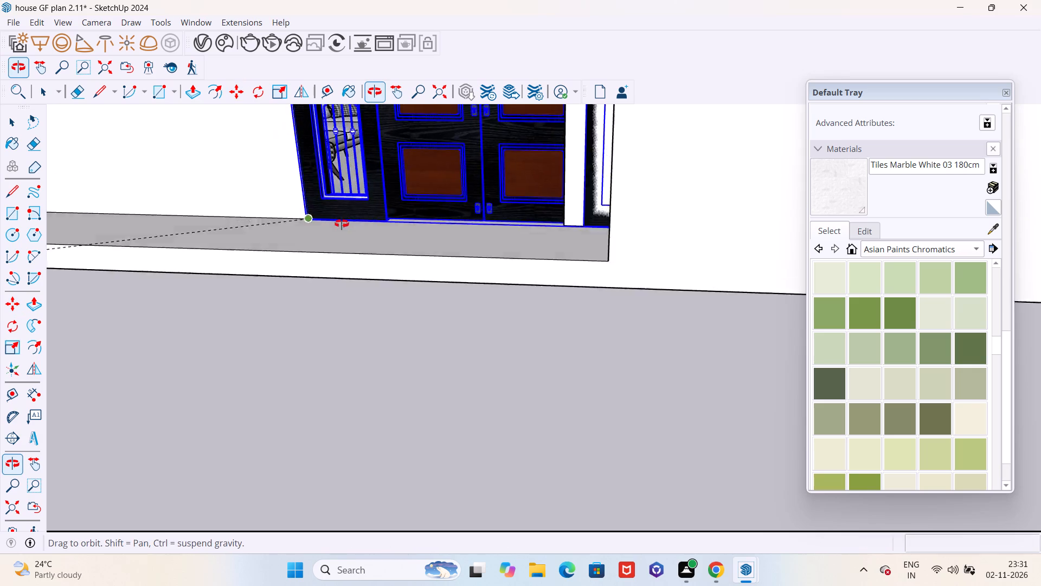
middle_click_drag(342, 224, 435, 259)
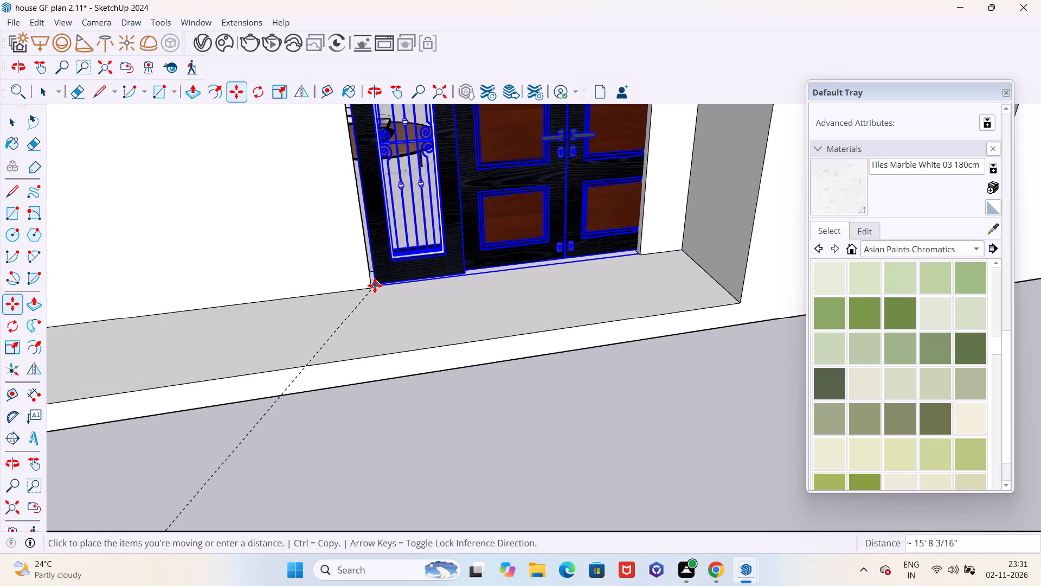
scroll(369, 288, "up", 17)
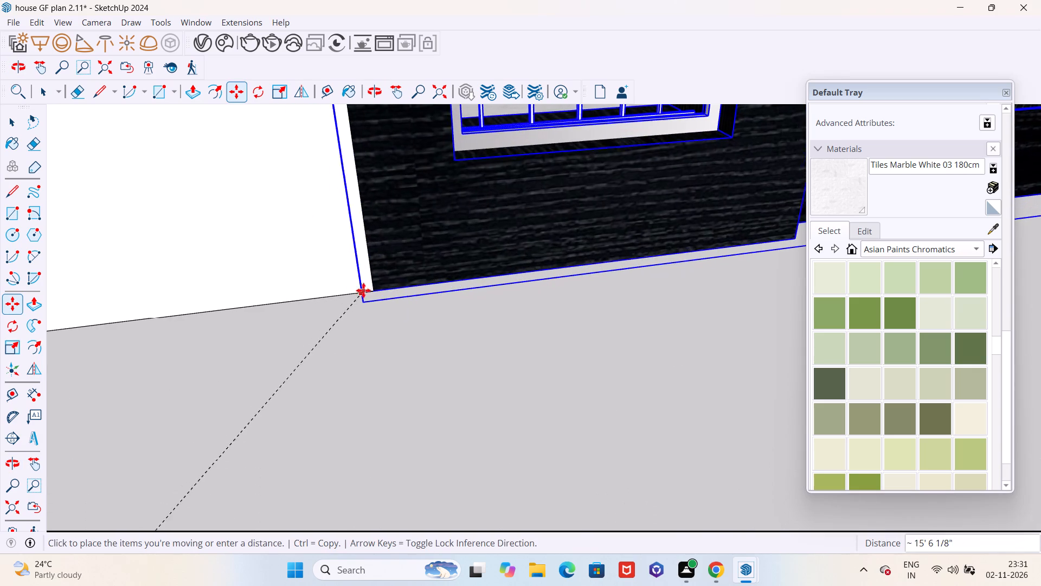
left_click(370, 289)
scroll(313, 326, "down", 20)
scroll(313, 326, "down", 5)
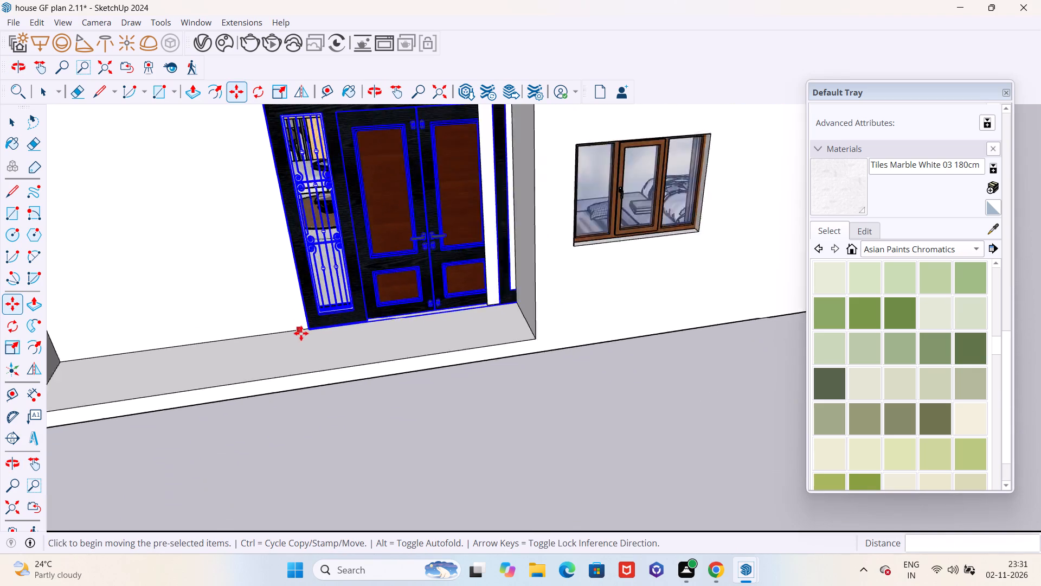
Scale the wooden main door uniformly to about 0.73 and shift it about 1' 9" sideways along the entrance opening.
scroll(301, 333, "down", 9)
middle_click_drag(332, 302, 331, 360)
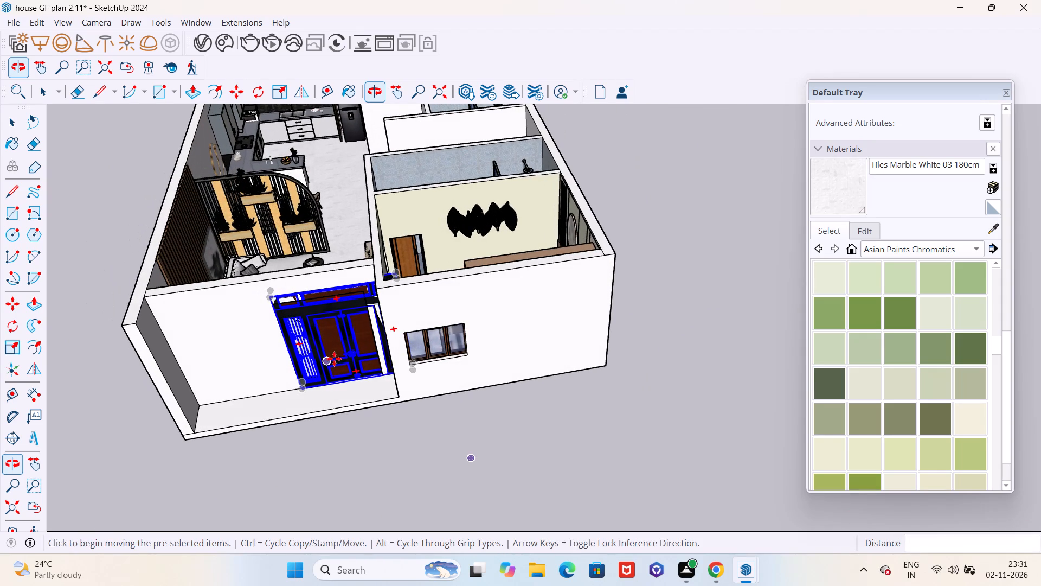
key("s")
middle_click_drag(329, 359, 312, 311)
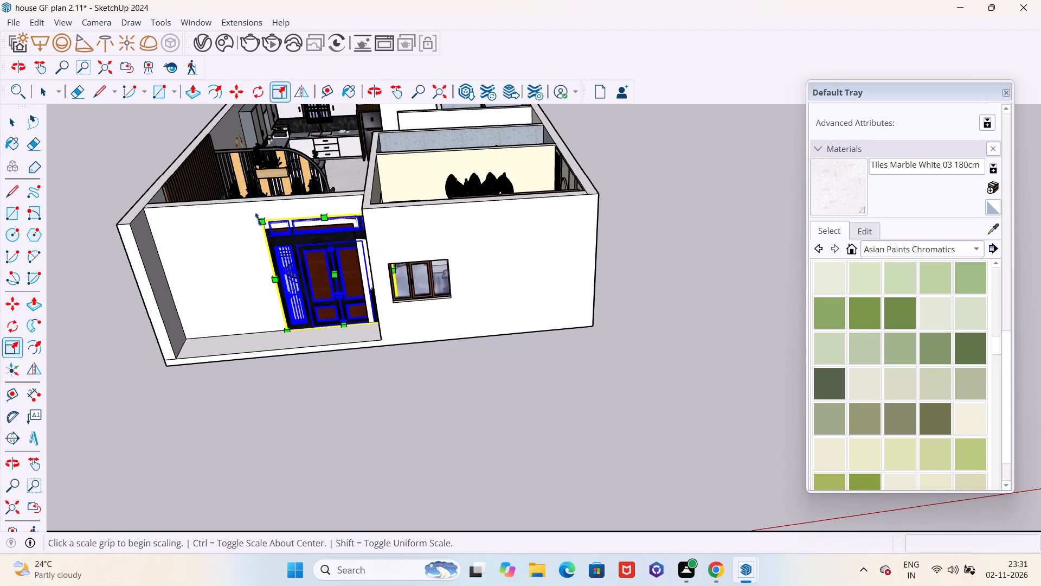
left_click_drag(258, 219, 294, 260)
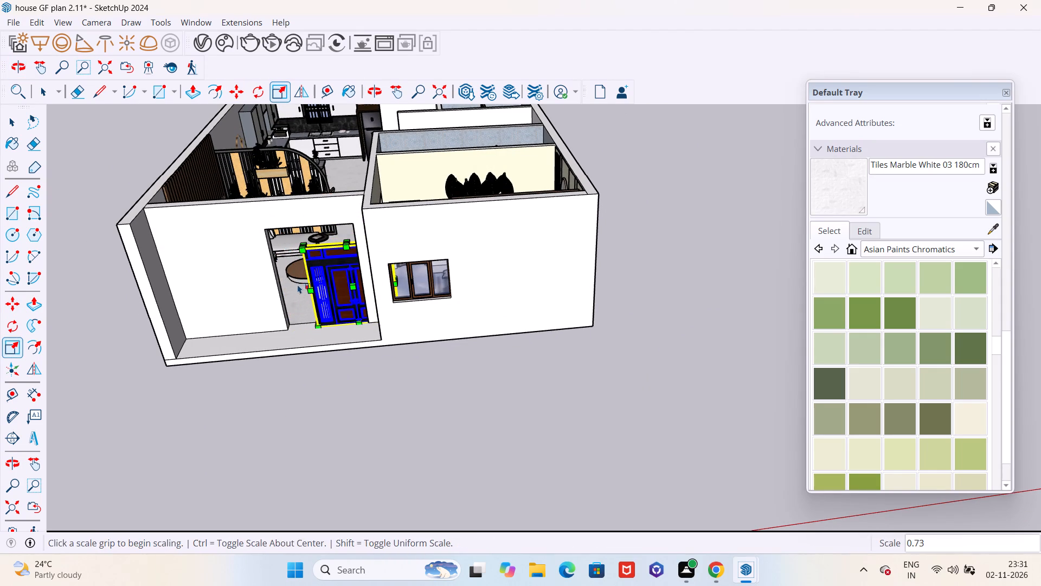
key("m")
left_click(347, 338)
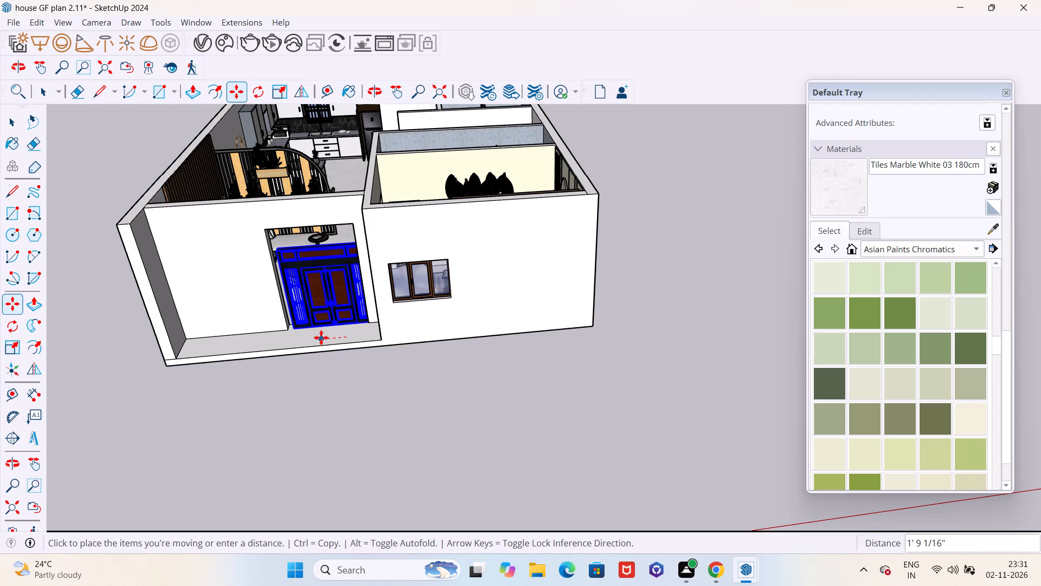
left_click(321, 337)
Scale the wooden main door down further uniformly and move it about 1' sideways towards the widened jamb.
key("s")
scroll(298, 299, "up", 5)
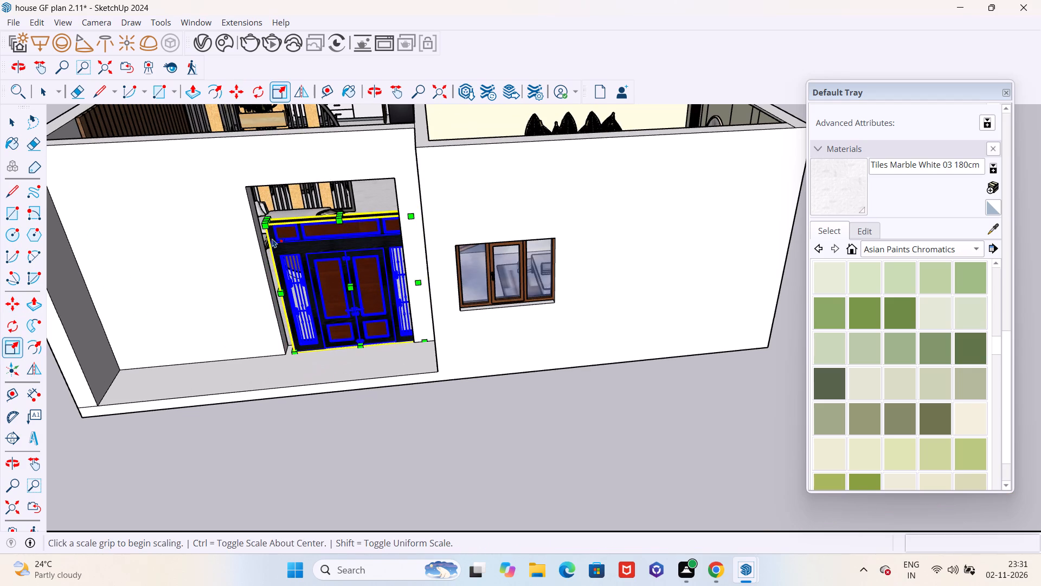
left_click_drag(266, 227, 294, 253)
scroll(355, 355, "up", 2)
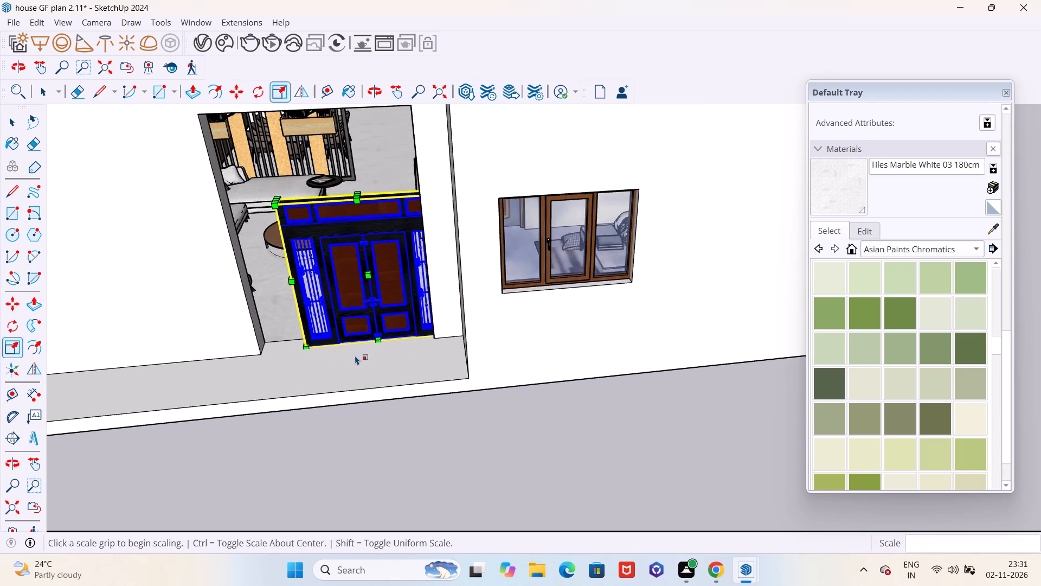
scroll(355, 355, "up", 2)
key("m")
left_click(366, 370)
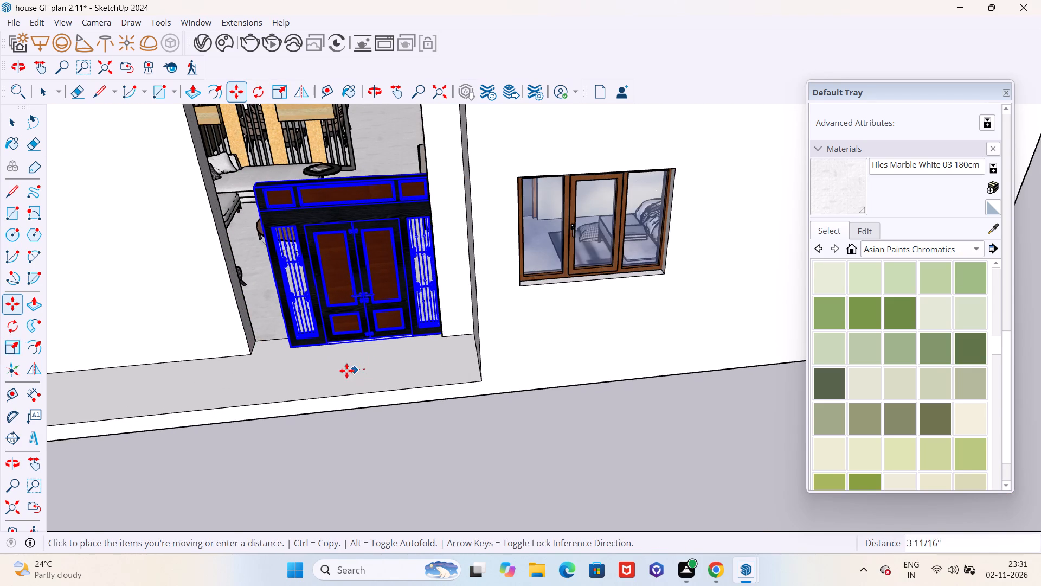
left_click(329, 372)
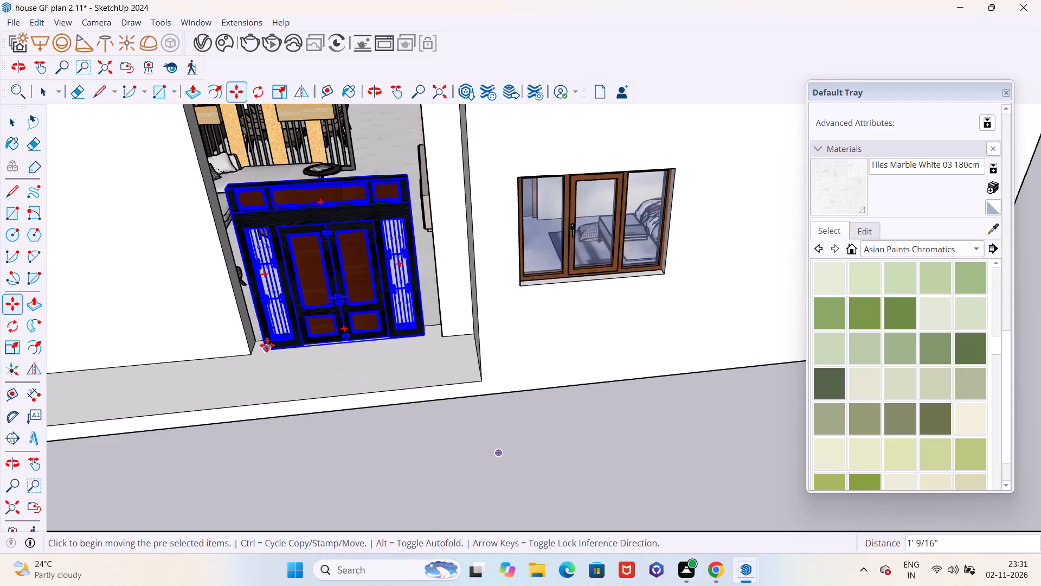
Scale the wooden main door's height up freehand along the blue axis to reach the top of the entrance opening.
key("s")
scroll(292, 368, "down", 4)
middle_click_drag(291, 343, 309, 335)
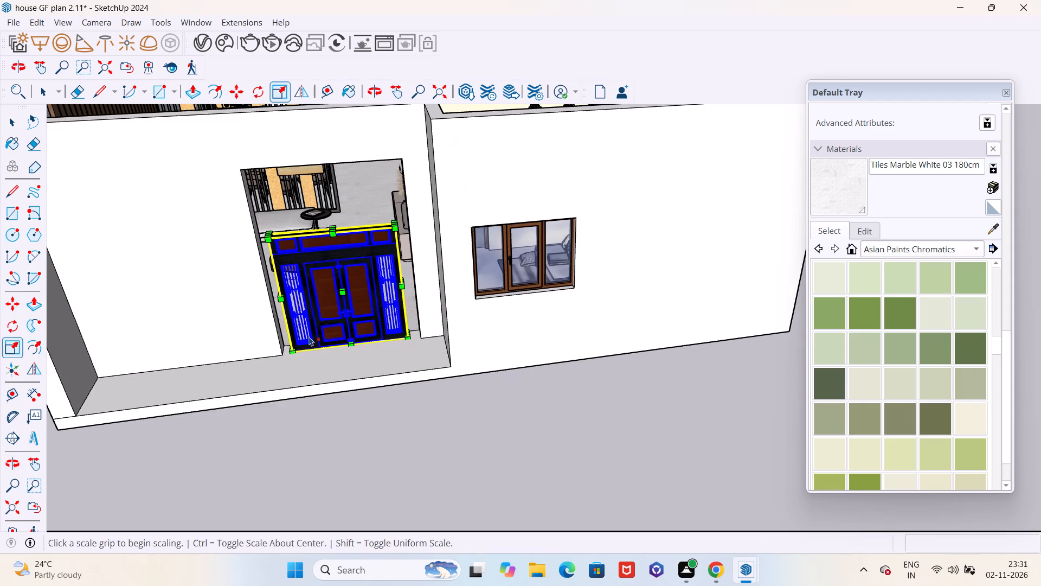
scroll(319, 242, "up", 3)
scroll(332, 200, "down", 3)
middle_click_drag(330, 198, 333, 266)
scroll(320, 347, "up", 8)
left_click_drag(358, 366, 364, 336)
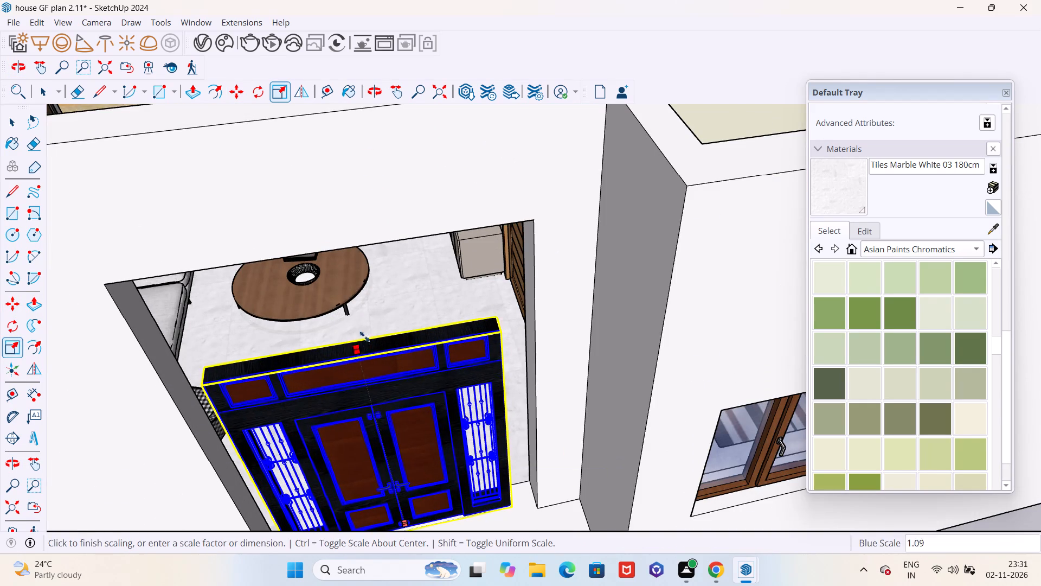
left_click_drag(364, 336, 384, 239)
scroll(383, 258, "down", 3)
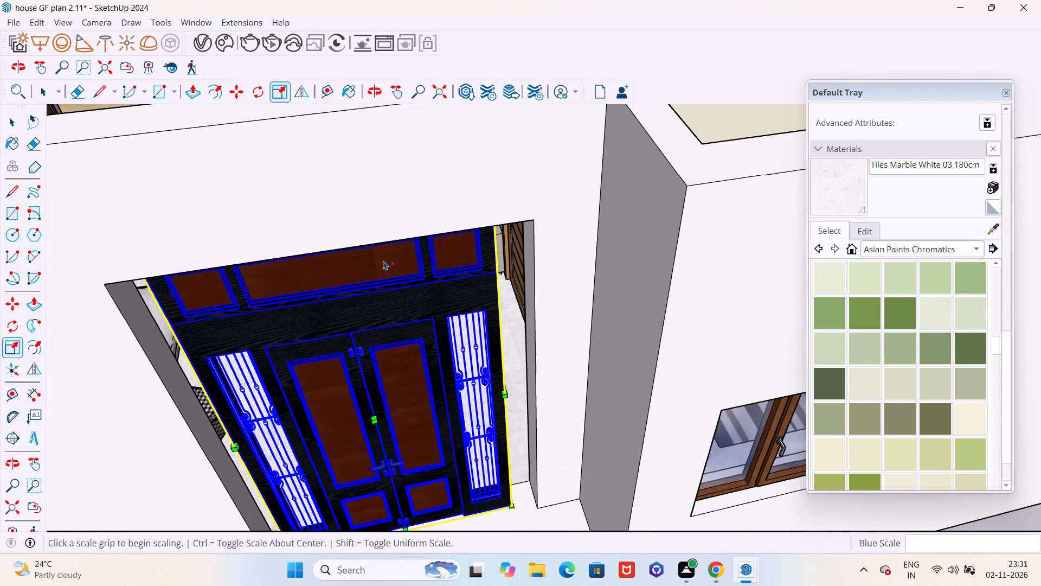
Scale the wooden main door's width to about 1.09 along the green axis, up to the outer jamb of the entrance opening.
scroll(383, 260, "down", 2)
middle_click_drag(298, 362, 355, 311)
scroll(307, 367, "up", 11)
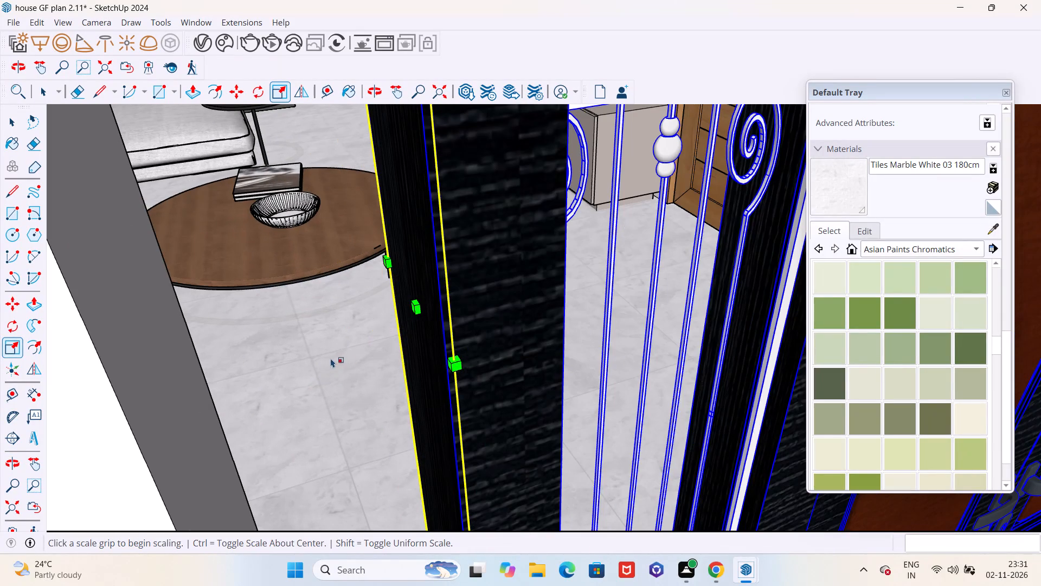
left_click_drag(415, 309, 187, 395)
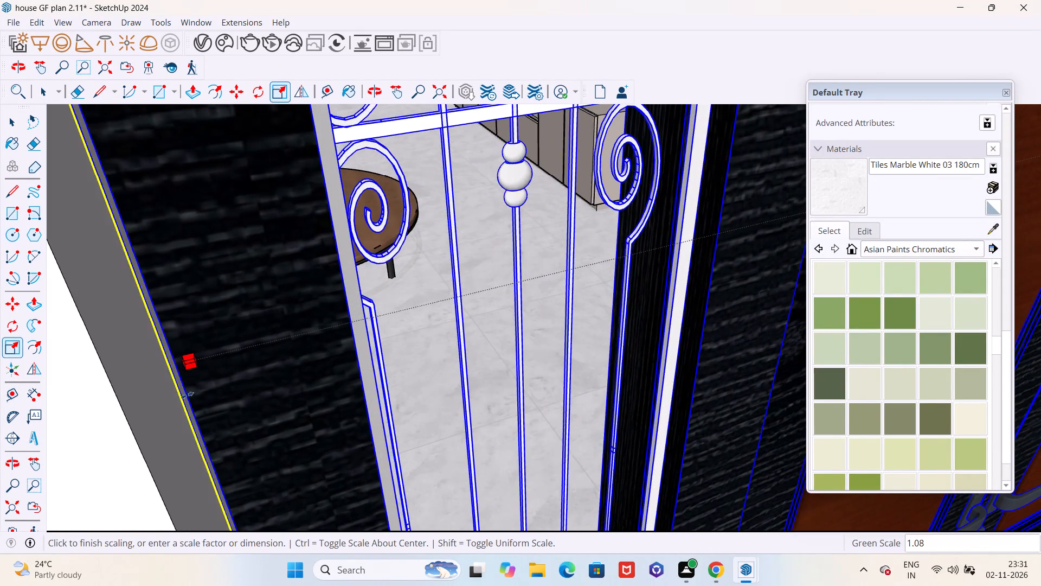
left_click_drag(187, 395, 125, 422)
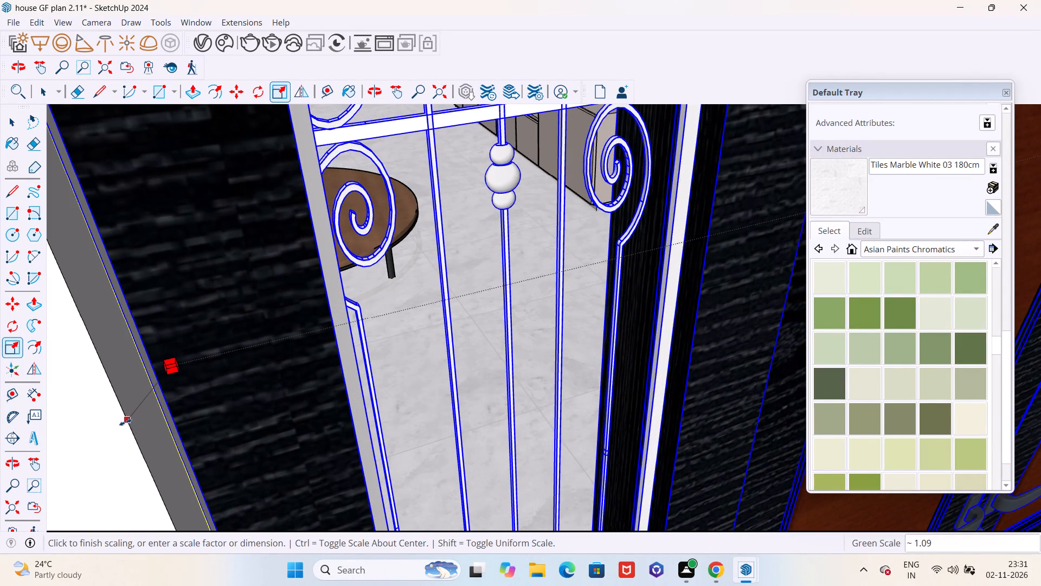
left_click_drag(125, 422, 123, 416)
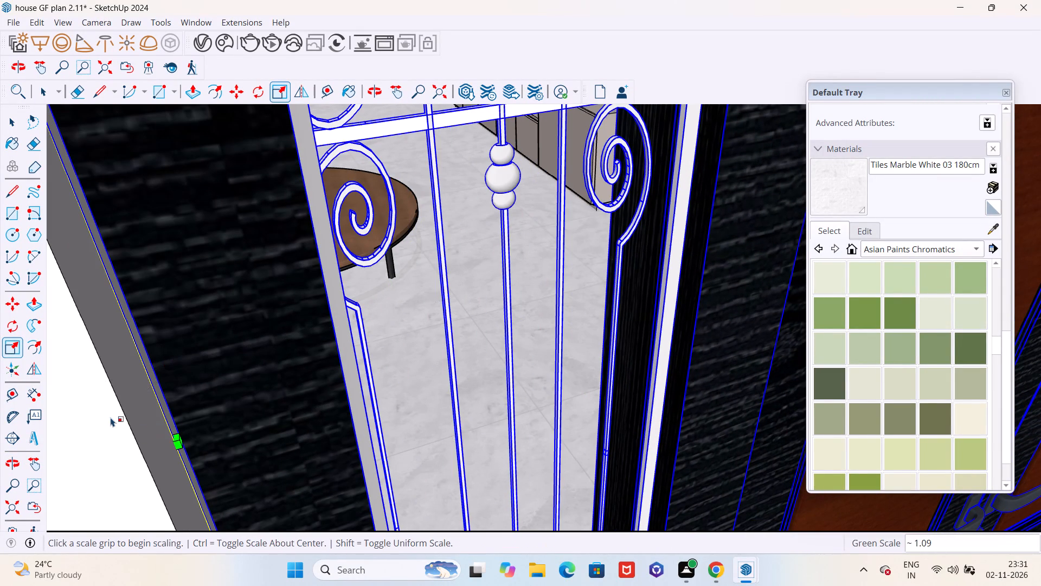
scroll(98, 424, "down", 5)
scroll(86, 422, "down", 20)
scroll(86, 422, "down", 8)
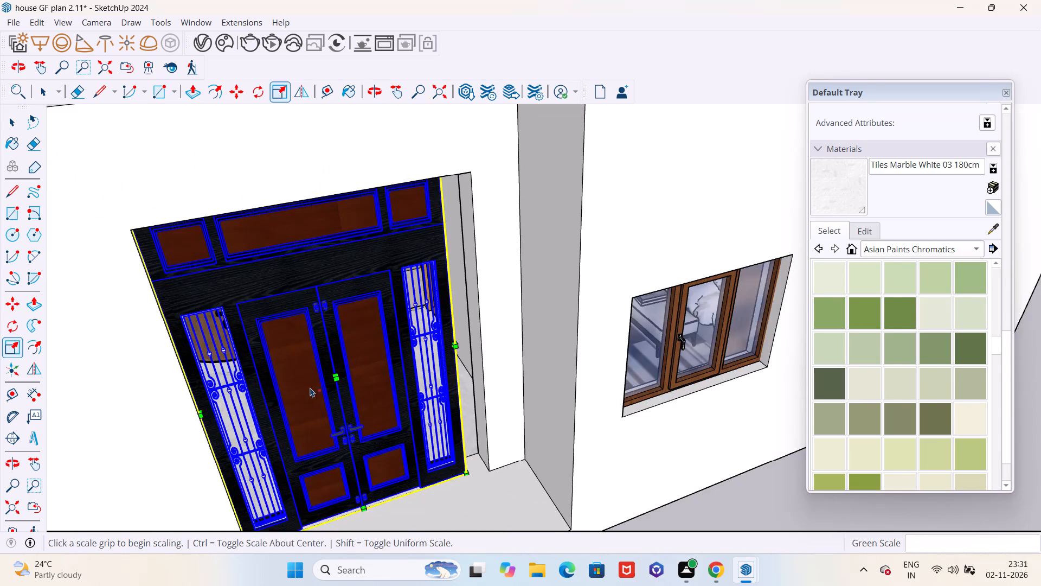
Stretch the opposite side of the wooden main door freehand to the other jamb of the entrance opening, then deselect it.
middle_click_drag(311, 388, 169, 433)
scroll(350, 359, "up", 1)
scroll(351, 358, "down", 1)
scroll(352, 356, "up", 14)
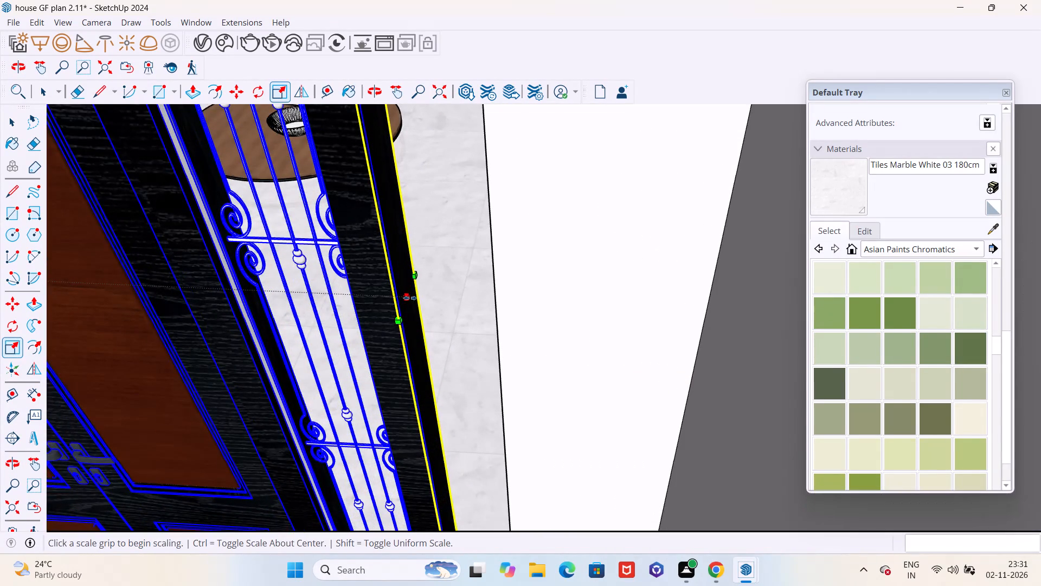
left_click_drag(409, 298, 496, 307)
scroll(496, 308, "down", 18)
key("space")
scroll(378, 349, "down", 4)
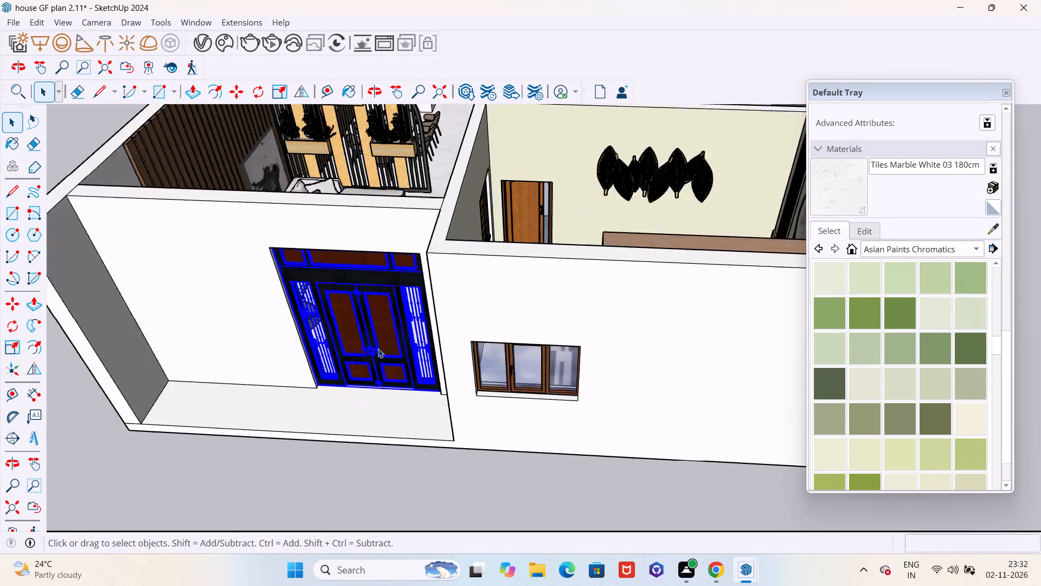
scroll(378, 348, "down", 9)
left_click(401, 415)
Examine the house interior from above, checking the passage between the two bathrooms and the existing bathroom basin.
scroll(399, 417, "down", 7)
middle_click_drag(366, 403, 406, 441)
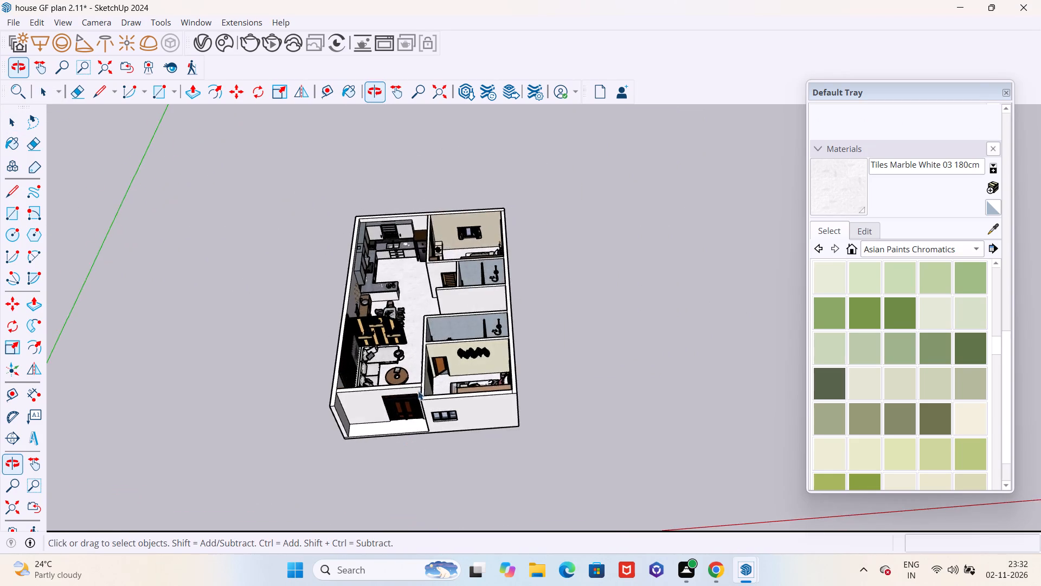
scroll(419, 388, "up", 6)
scroll(421, 364, "down", 5)
middle_click_drag(355, 342, 349, 435)
scroll(417, 388, "up", 7)
scroll(320, 365, "down", 5)
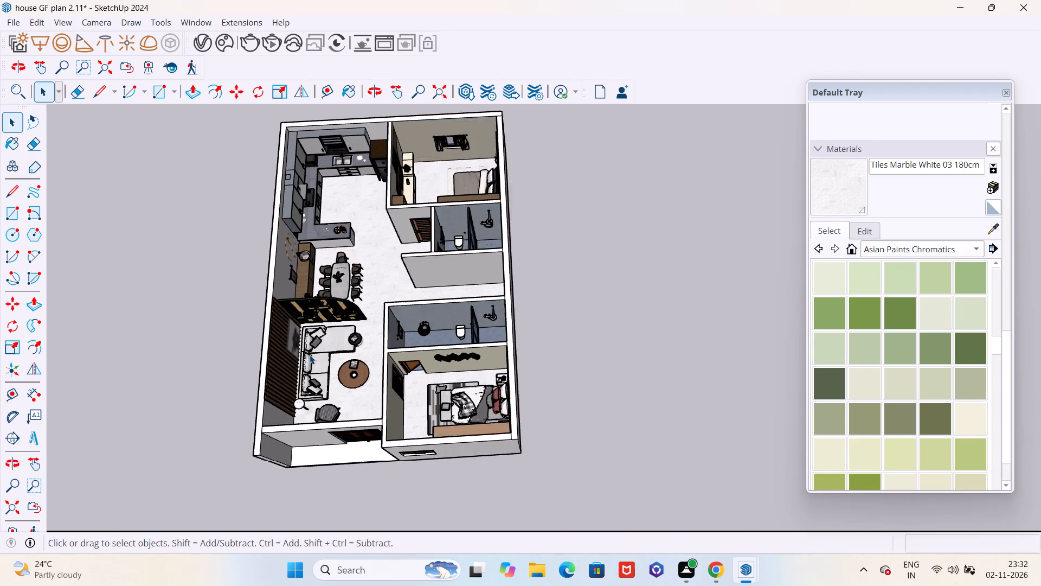
middle_click_drag(301, 336, 539, 306)
scroll(467, 386, "up", 5)
scroll(404, 392, "up", 1)
middle_click_drag(404, 392, 589, 318)
scroll(542, 387, "up", 6)
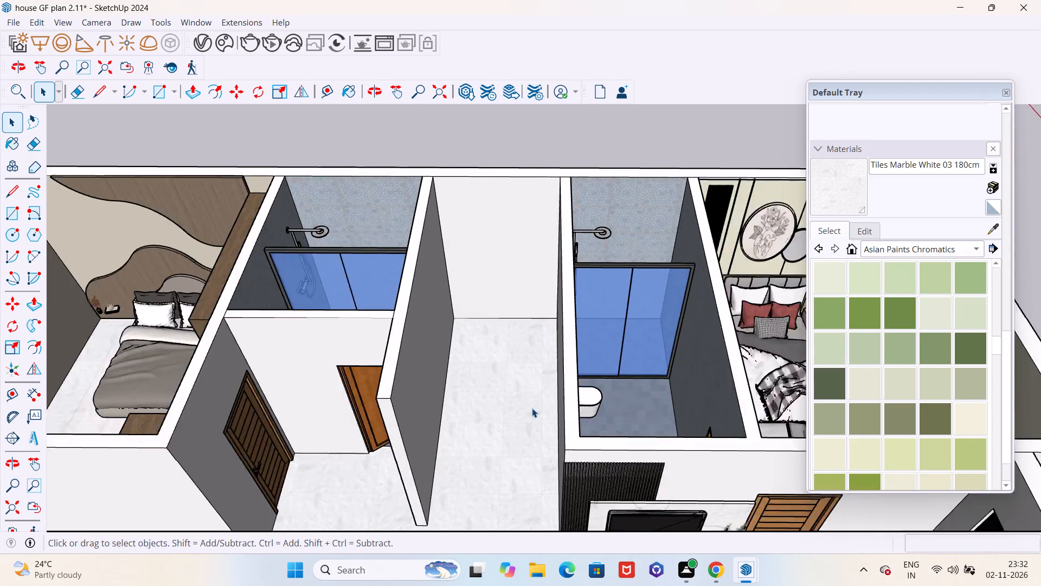
scroll(517, 443, "up", 1)
middle_click_drag(517, 443, 457, 373)
scroll(444, 362, "up", 5)
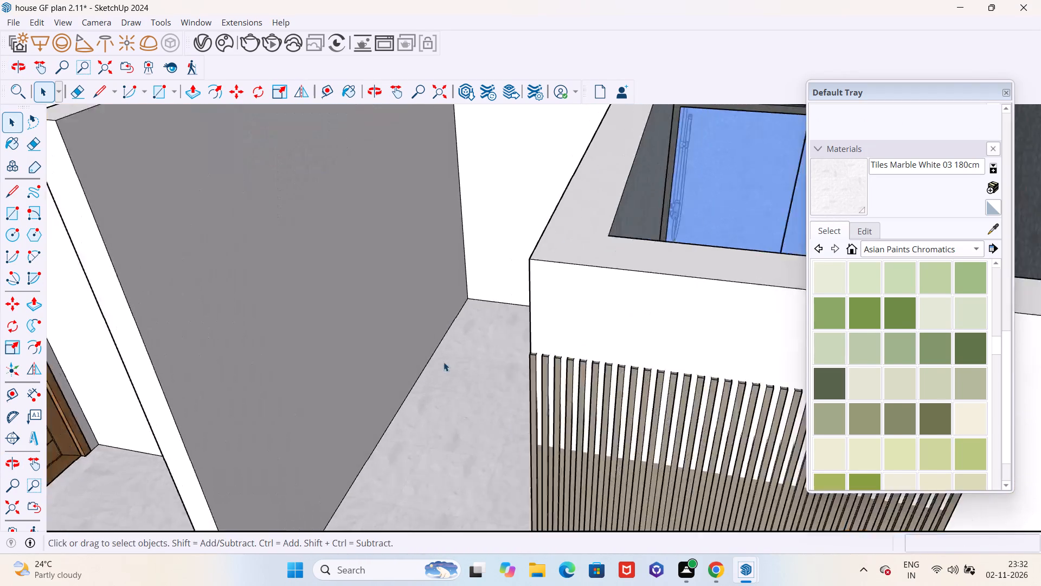
scroll(453, 357, "down", 5)
middle_click_drag(439, 355, 506, 366)
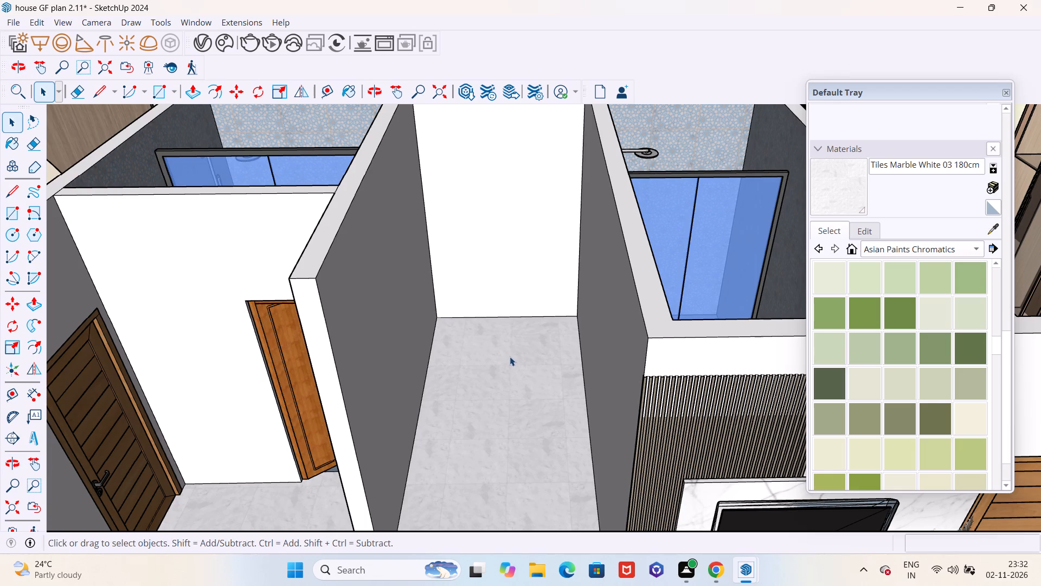
scroll(510, 356, "down", 5)
middle_click_drag(510, 356, 410, 405)
scroll(426, 383, "up", 6)
scroll(424, 381, "down", 6)
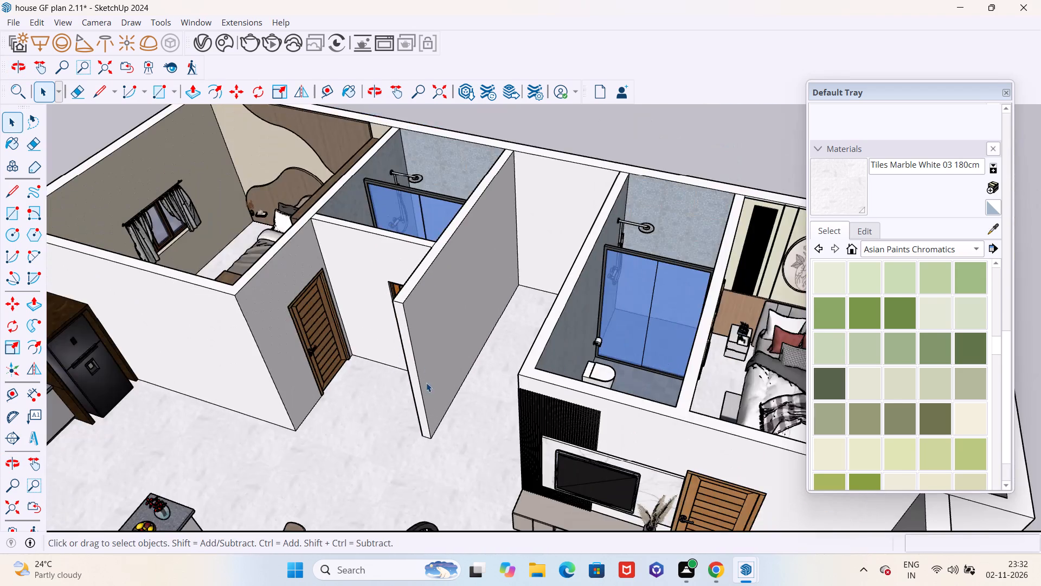
middle_click_drag(432, 376, 366, 438)
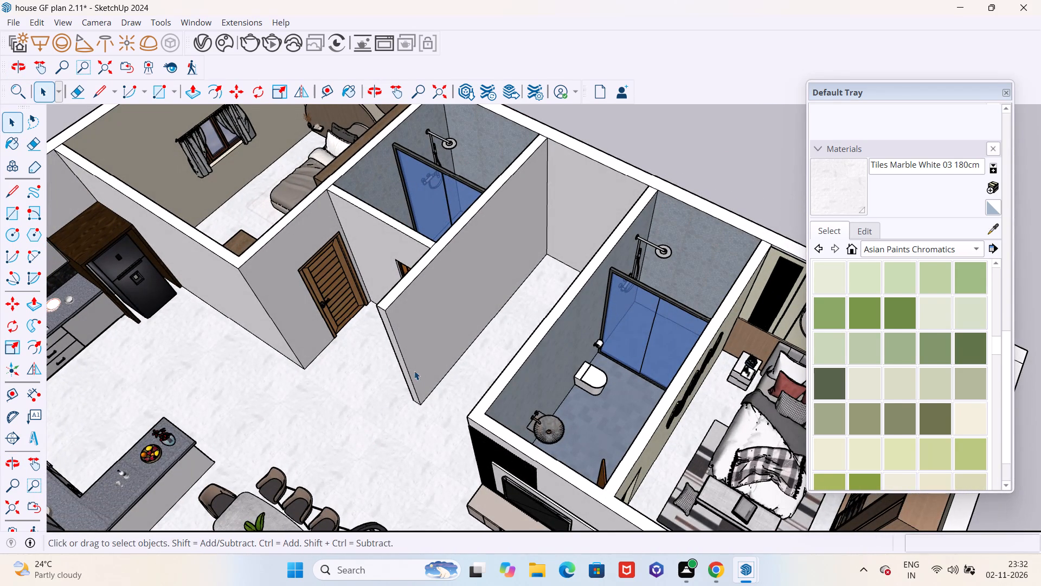
scroll(304, 376, "down", 3)
middle_click_drag(308, 372, 639, 291)
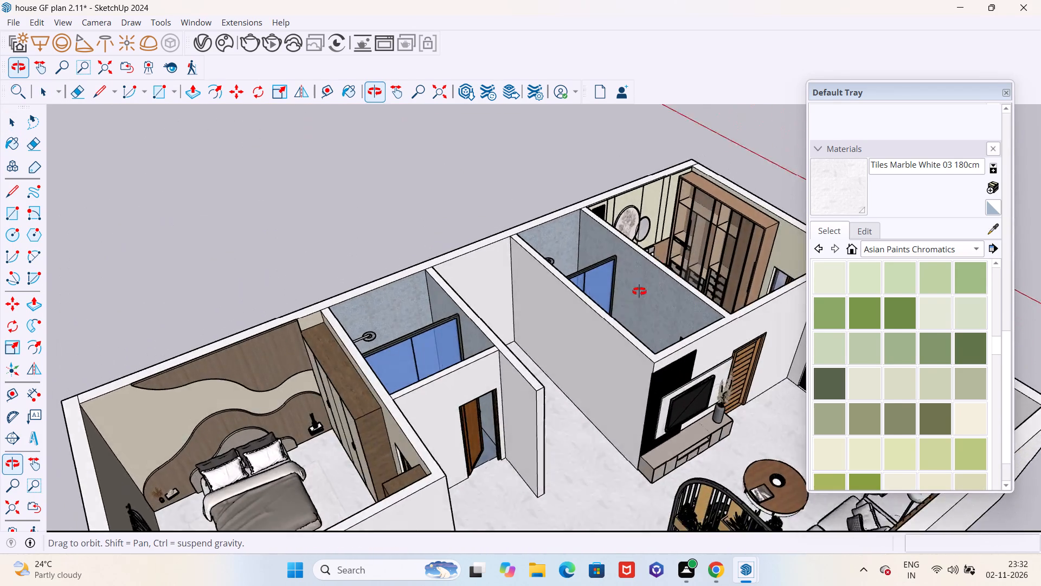
middle_click_drag(639, 291, 668, 275)
scroll(508, 292, "down", 4)
middle_click_drag(580, 301, 251, 484)
scroll(650, 394, "up", 6)
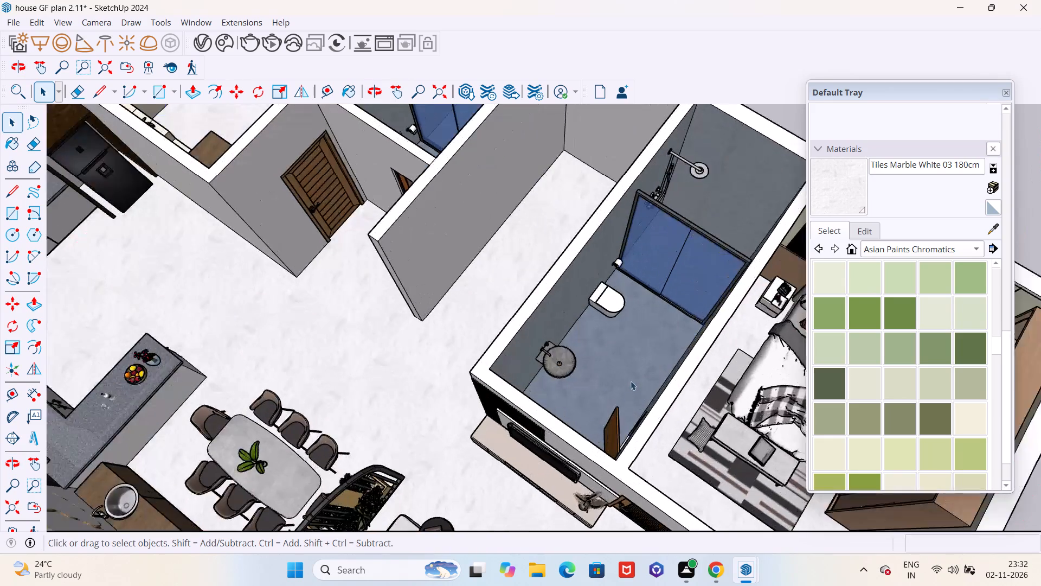
scroll(631, 381, "up", 7)
left_click(552, 369)
key("space")
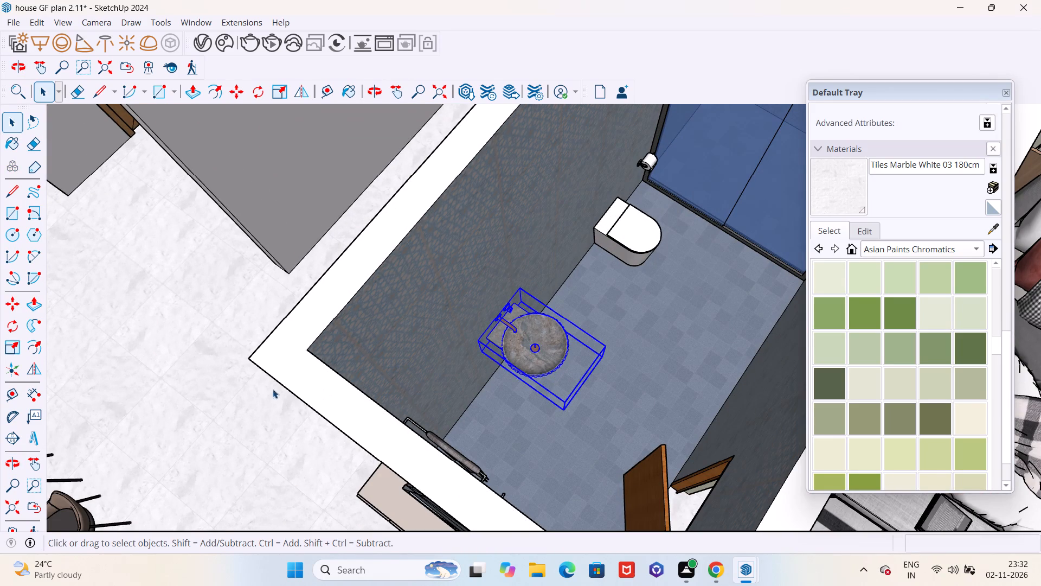
left_click(254, 389)
scroll(286, 386, "down", 5)
scroll(236, 407, "down", 11)
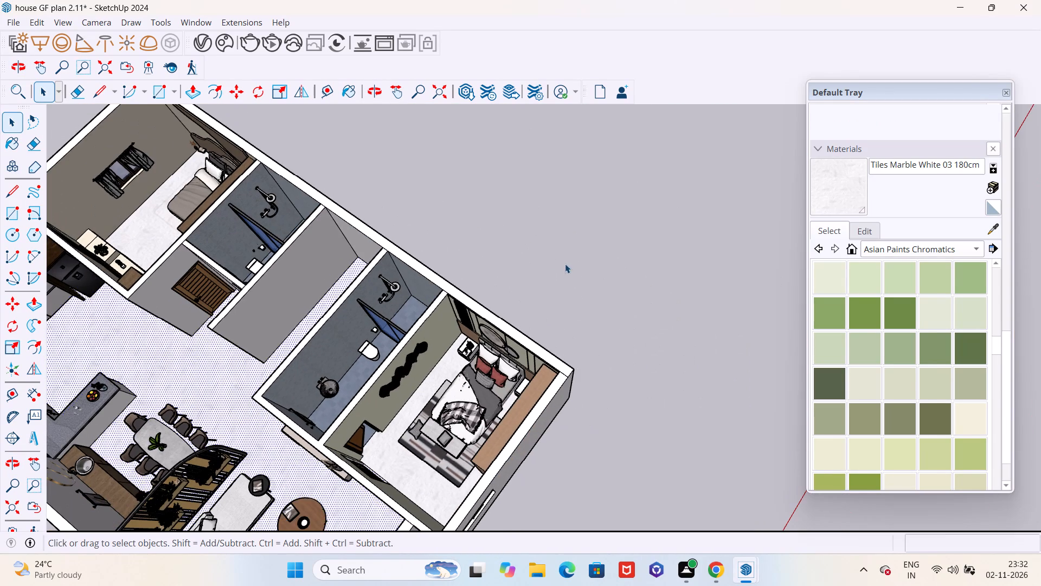
left_click(566, 263)
Switch to Chrome and search Google Images for "wash basin 3d warehouse".
left_click(716, 564)
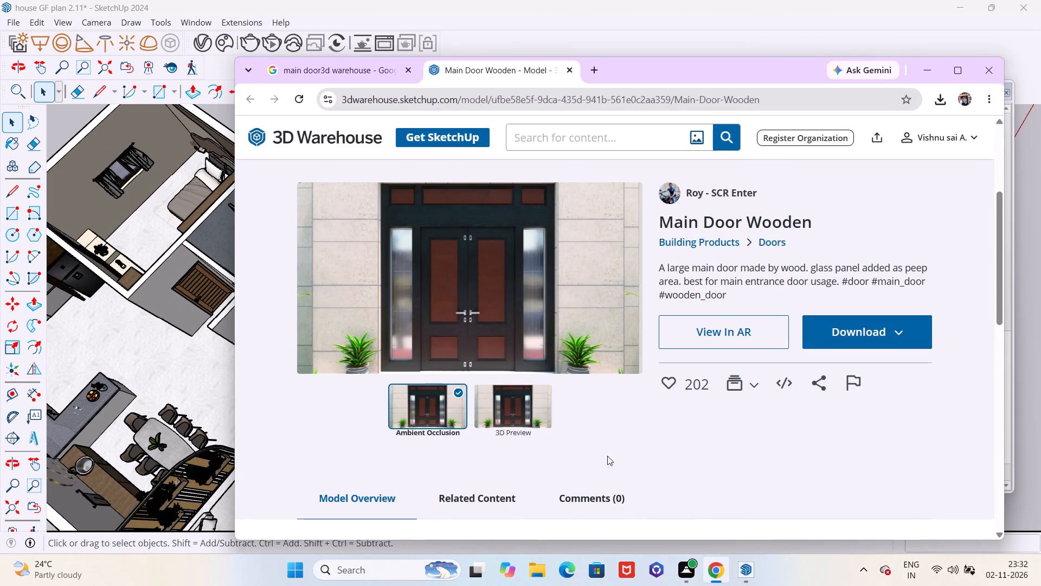
left_click(365, 62)
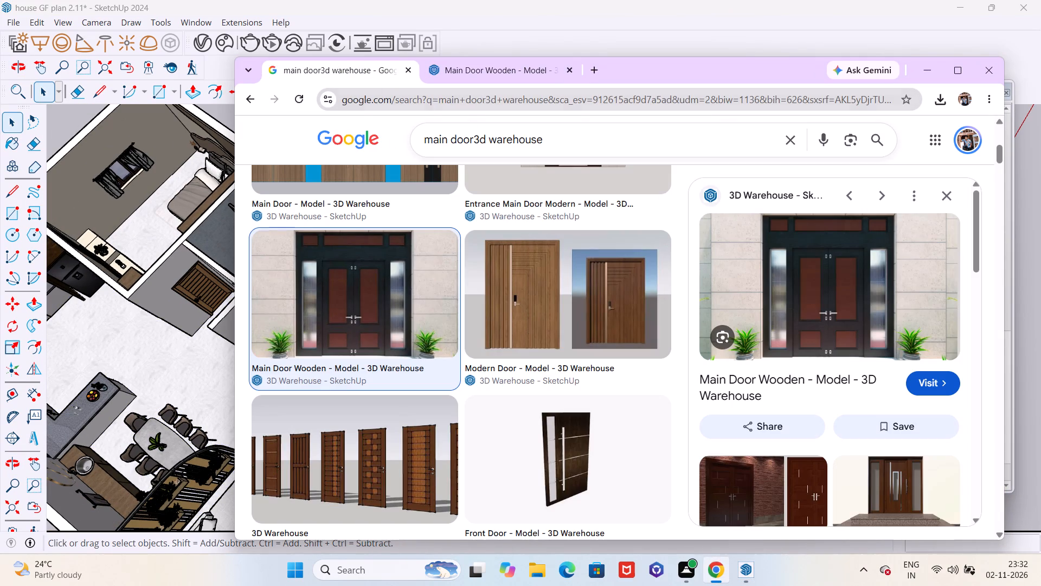
left_click(472, 137)
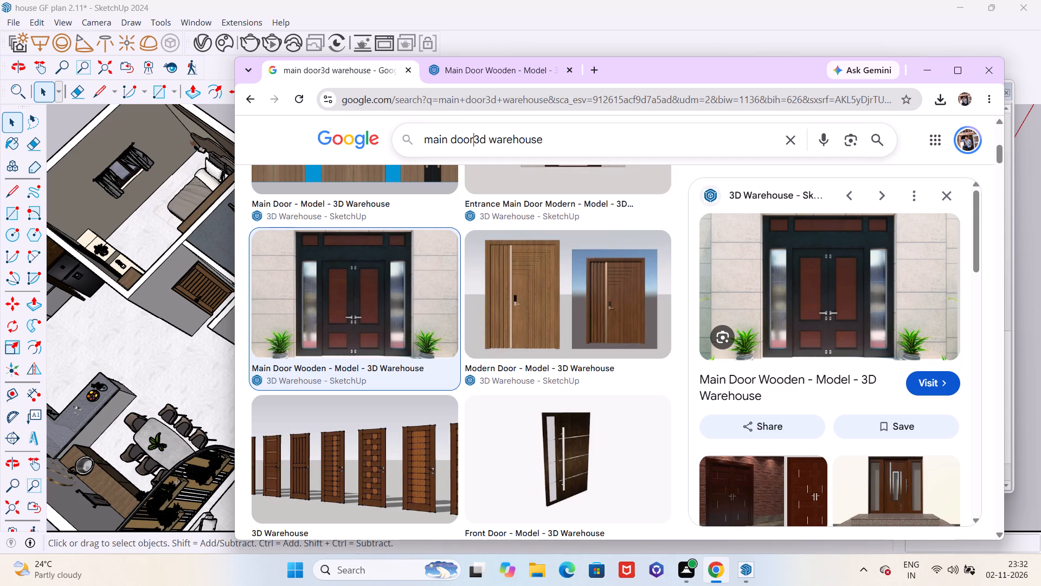
key("BackSpace")
key("BackSpace")
key("BackSpace")
key("BackSpace")
key("BackSpace")
key("BackSpace")
key("BackSpace")
key("BackSpace")
key("BackSpace")
key("BackSpace")
key("BackSpace")
key("BackSpace")
key("BackSpace")
key("BackSpace")
key("BackSpace")
key("BackSpace")
key("BackSpace")
key("BackSpace")
type("wash basin")
key("space")
key("Return")
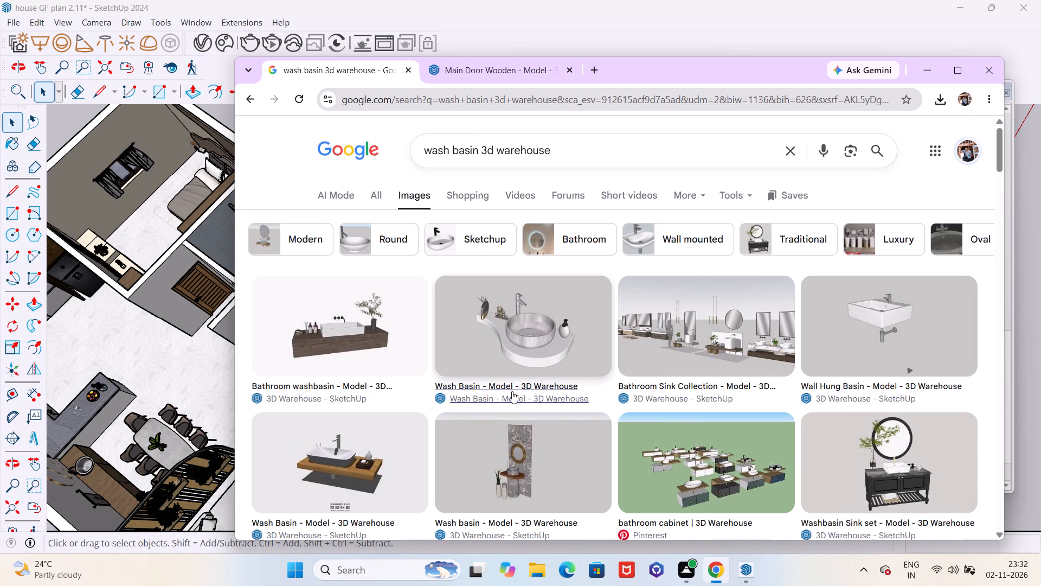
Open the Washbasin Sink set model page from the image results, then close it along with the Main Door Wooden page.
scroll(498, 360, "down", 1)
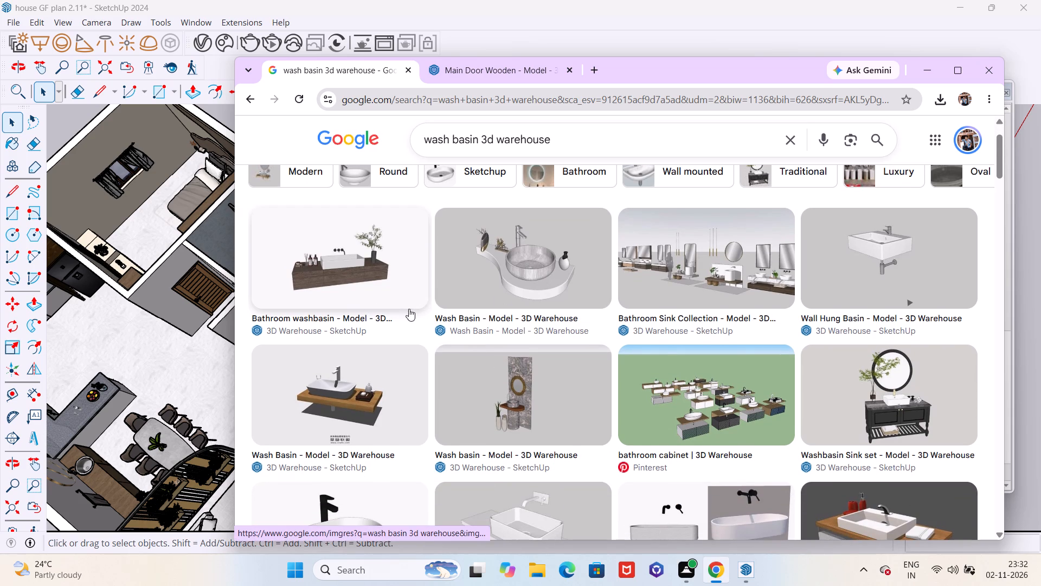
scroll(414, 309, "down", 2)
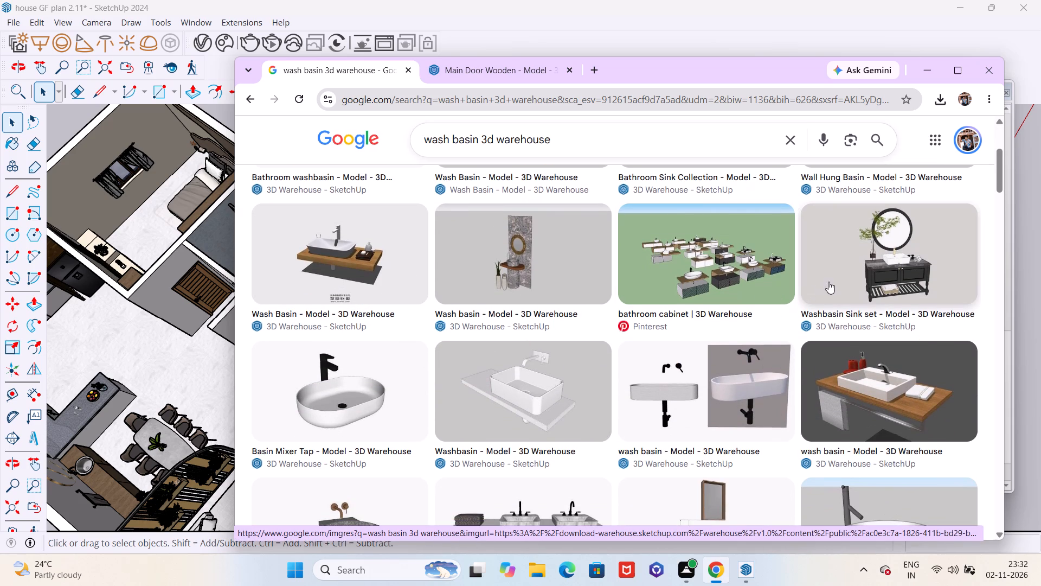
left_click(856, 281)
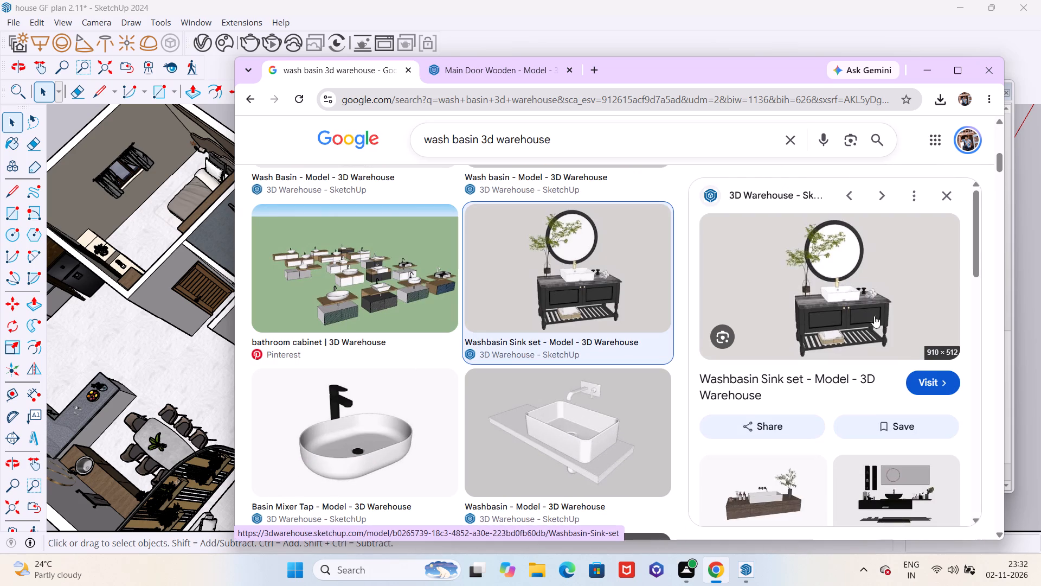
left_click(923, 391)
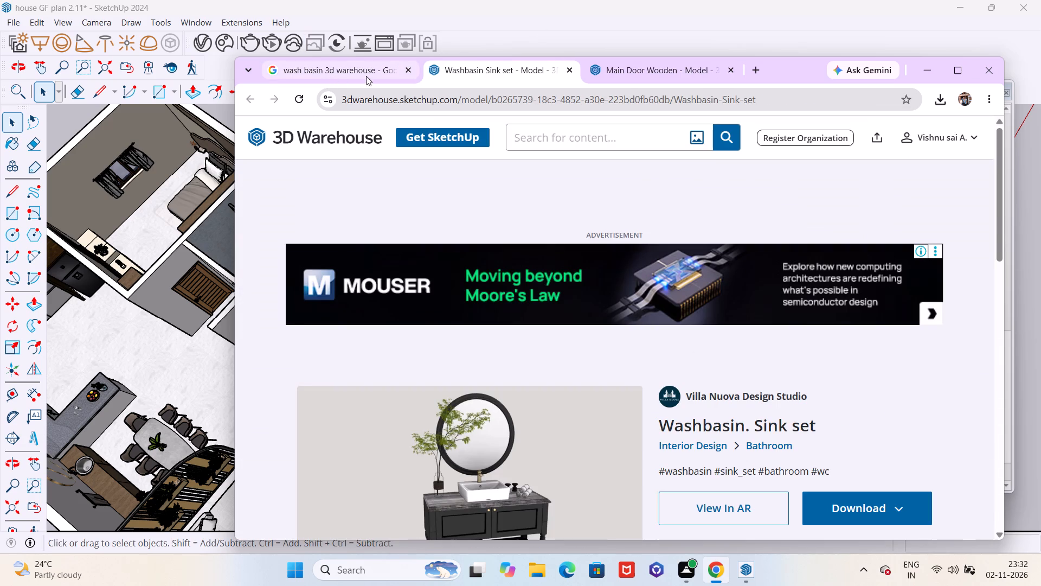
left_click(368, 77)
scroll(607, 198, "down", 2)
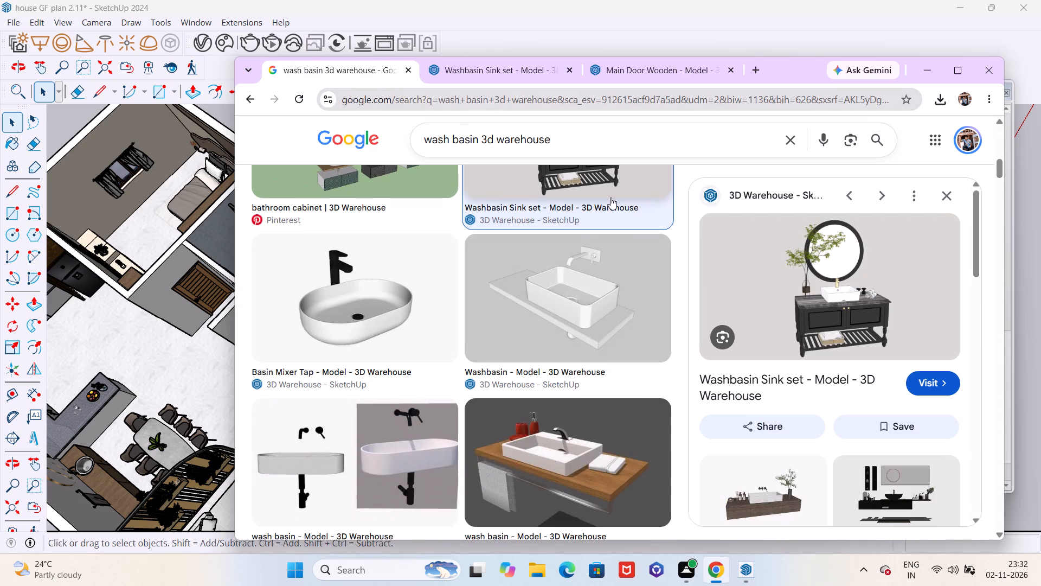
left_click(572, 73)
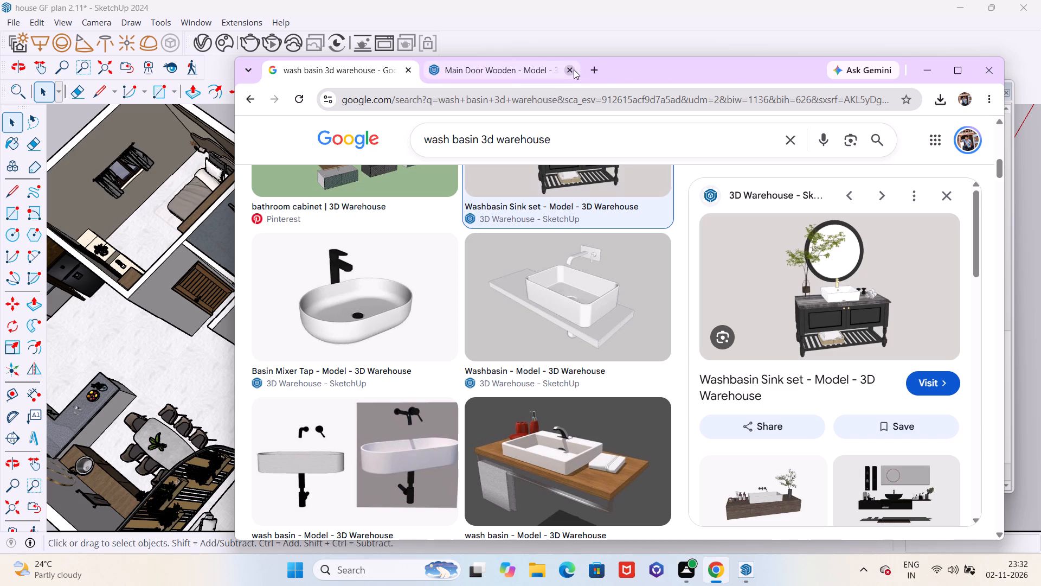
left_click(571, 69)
Browse the wash basin image results and open the Bathroom washbasin model's 3D Warehouse page.
scroll(551, 269, "down", 2)
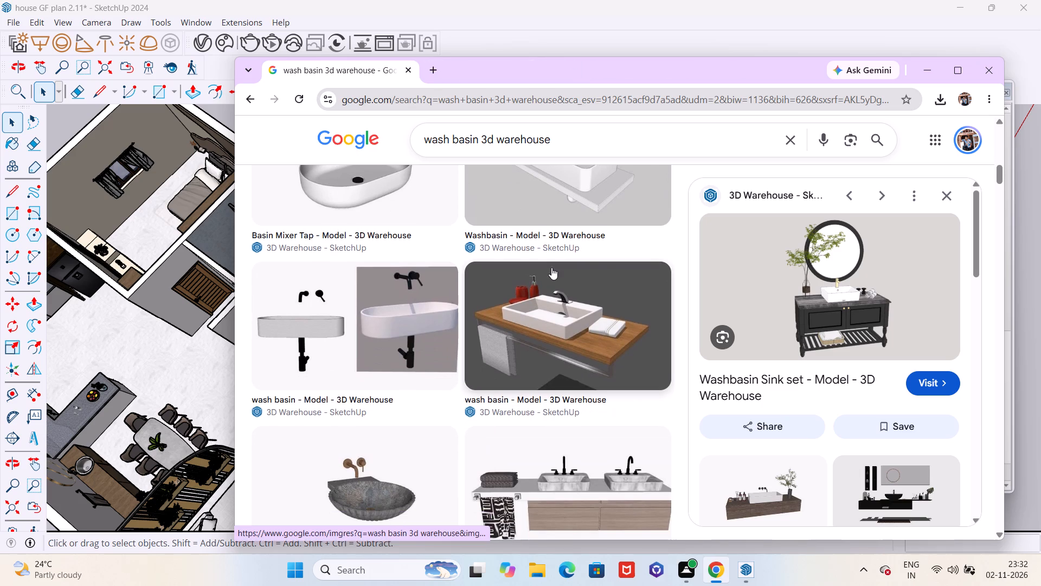
scroll(620, 270, "down", 1)
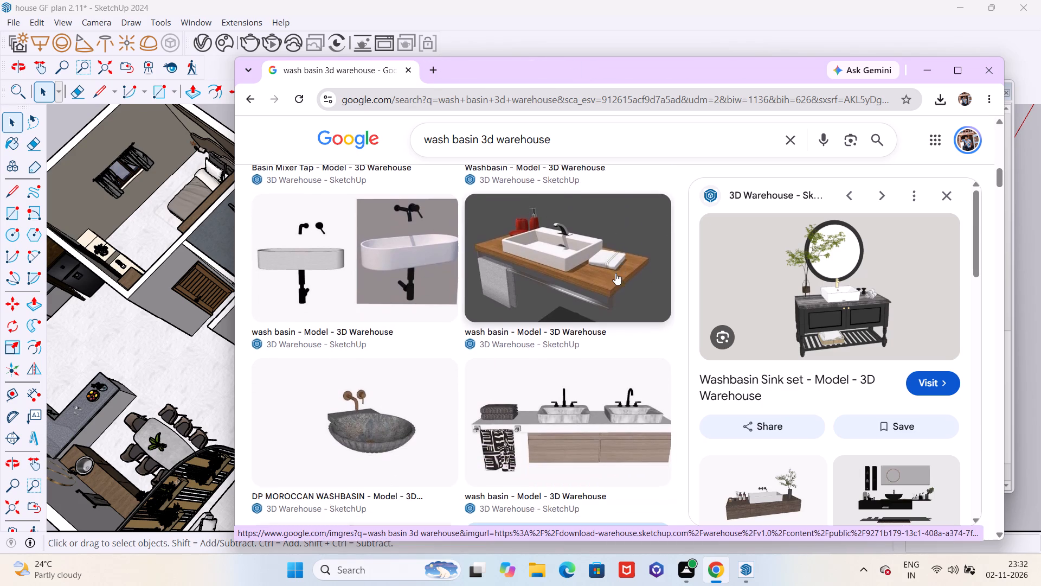
scroll(613, 277, "down", 2)
scroll(588, 392, "up", 4)
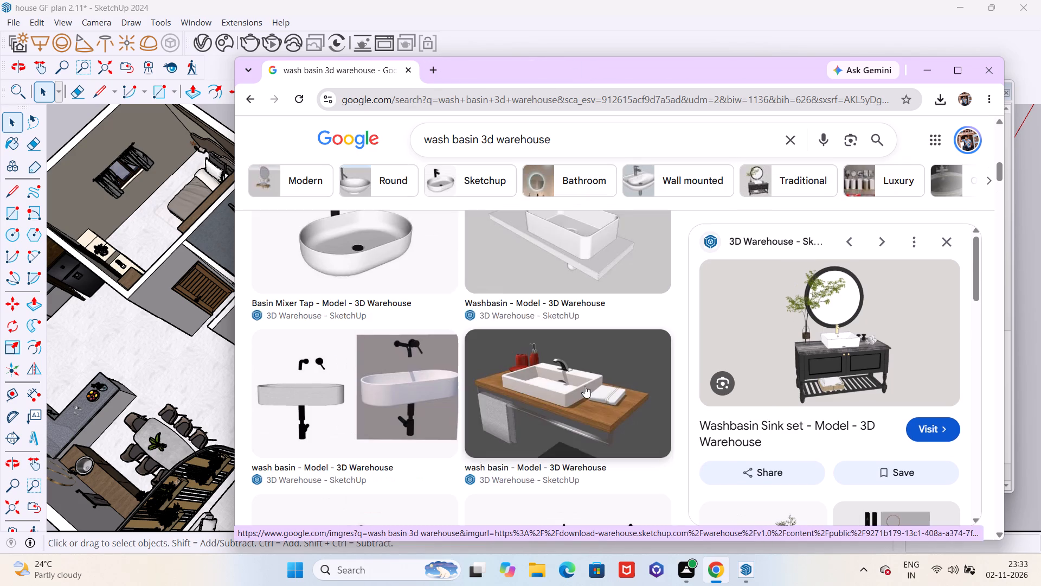
scroll(580, 381, "up", 8)
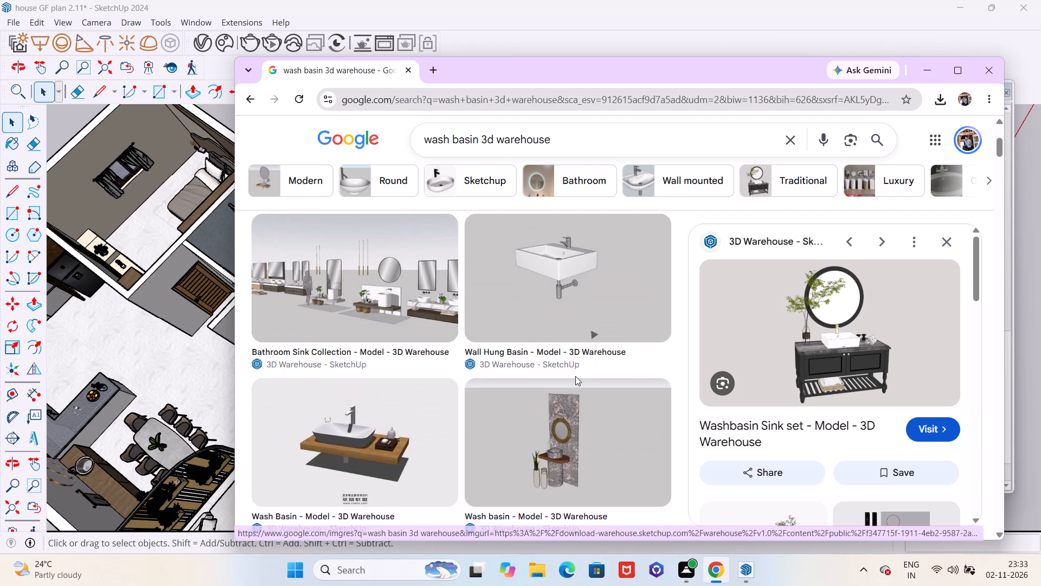
scroll(575, 376, "up", 3)
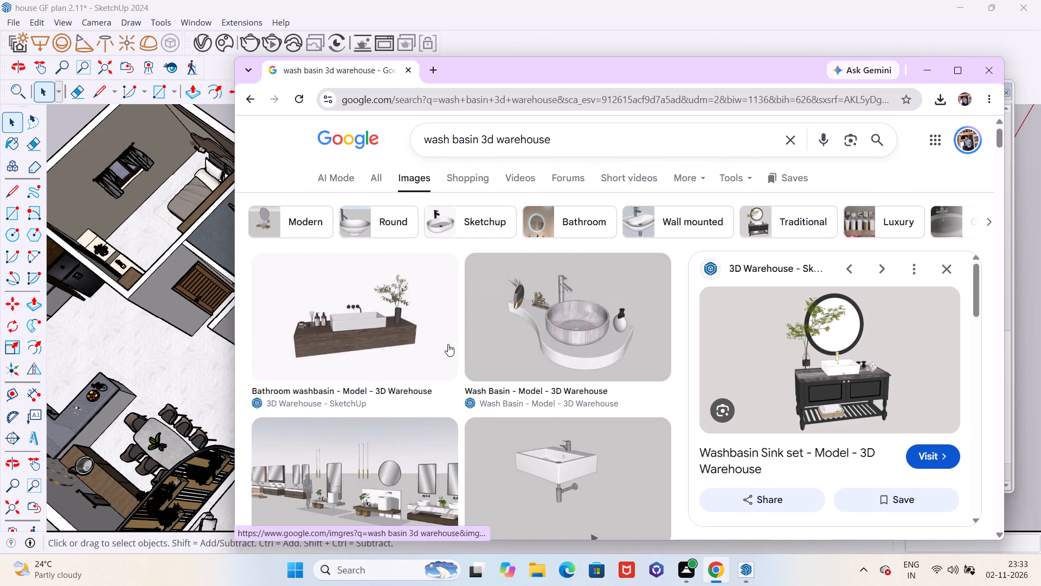
left_click(410, 335)
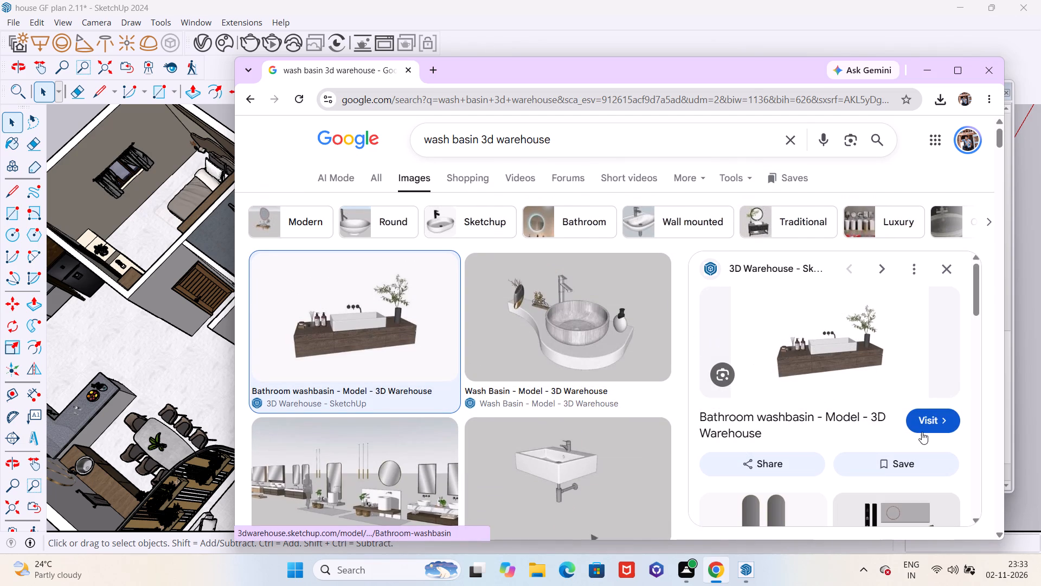
left_click(922, 432)
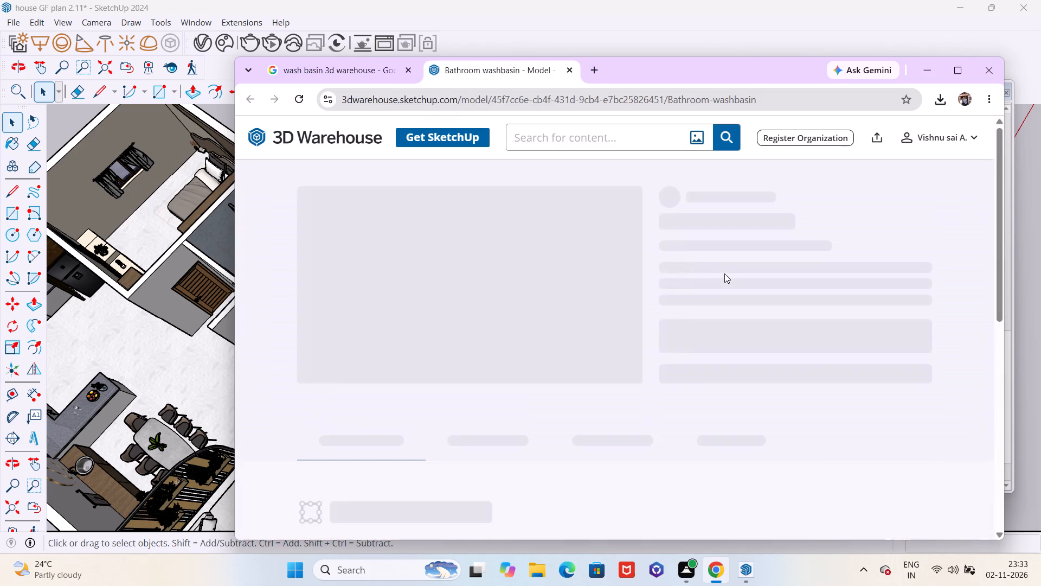
Download the Bathroom washbasin model as a SketchUp file and return to the house model.
scroll(839, 424, "down", 2)
left_click(845, 456)
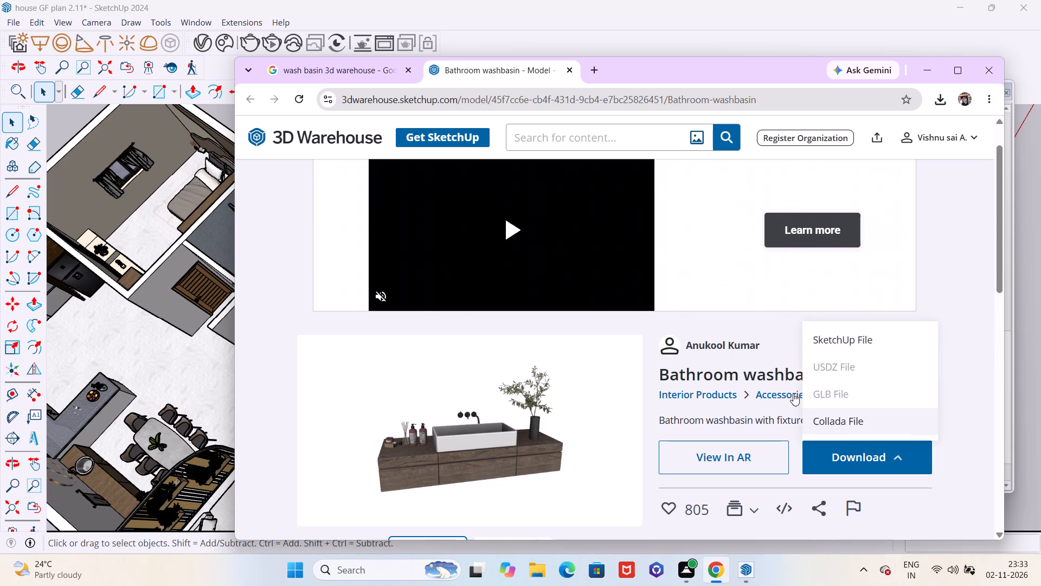
left_click(843, 342)
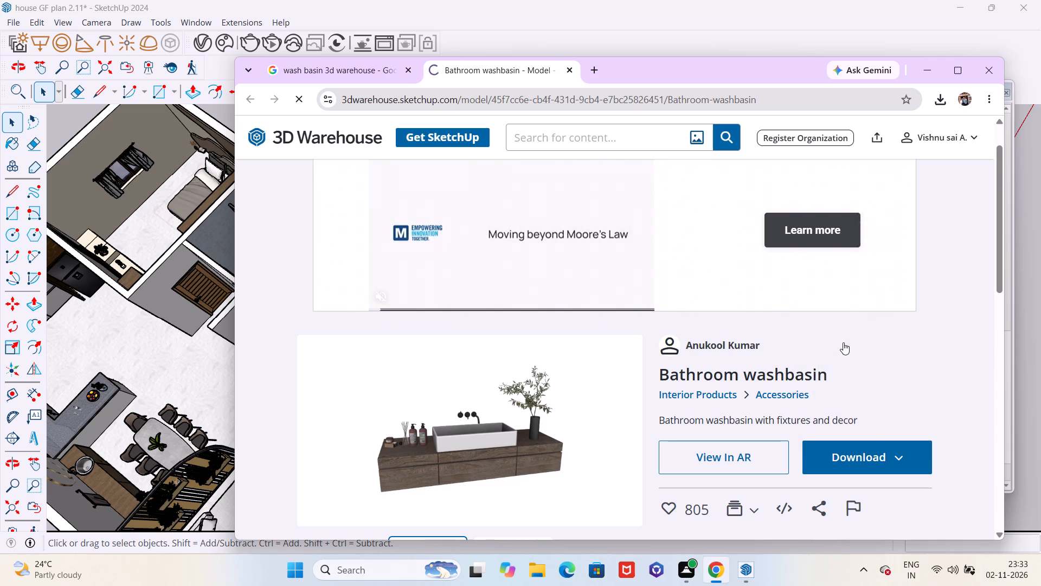
left_click(917, 75)
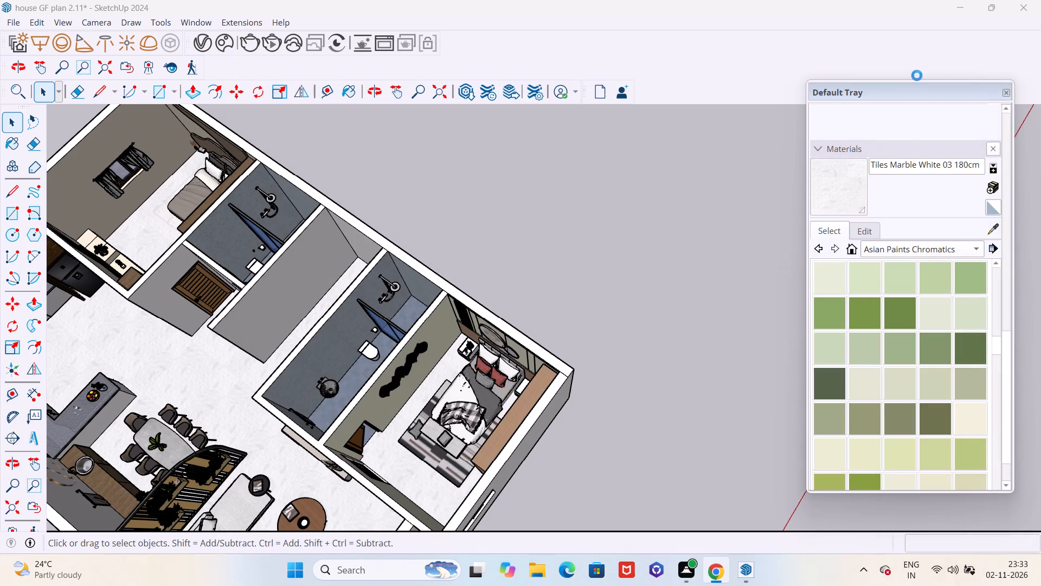
Import the downloaded Component_1 washbasin file and place it on the open ground outside the house, beyond the bedroom wall.
left_click(14, 17)
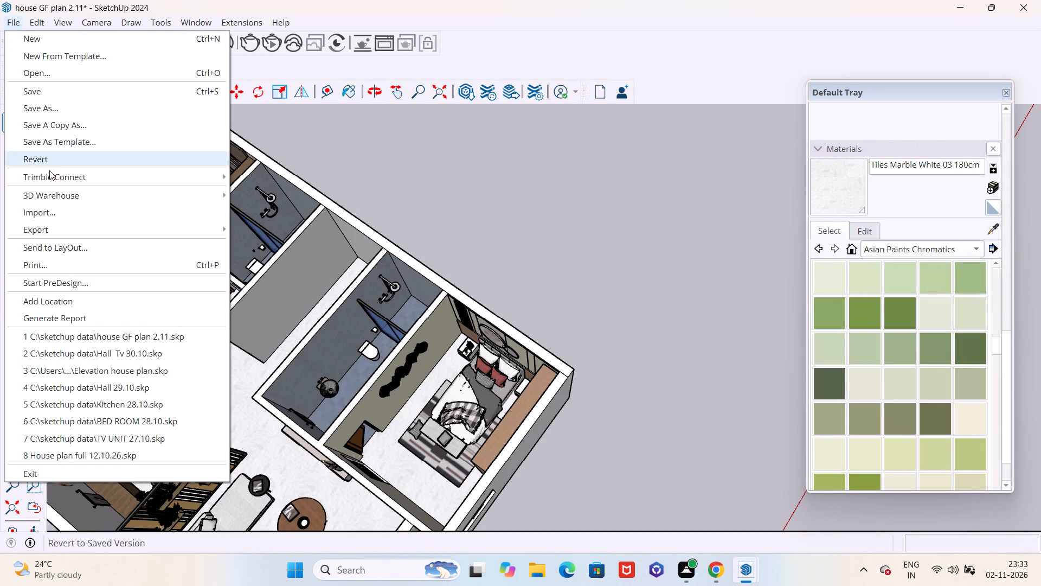
left_click(54, 213)
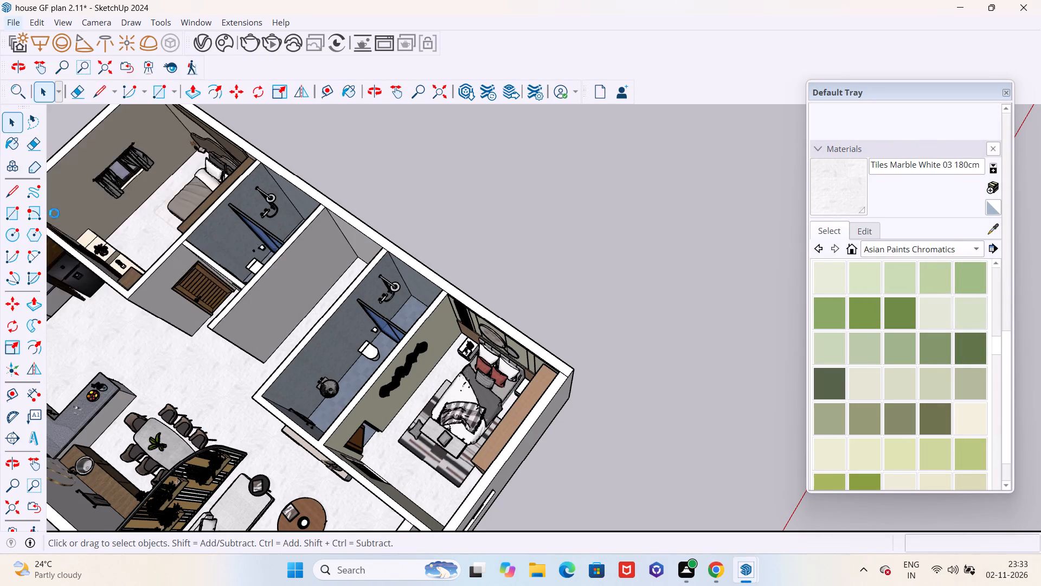
left_click(123, 160)
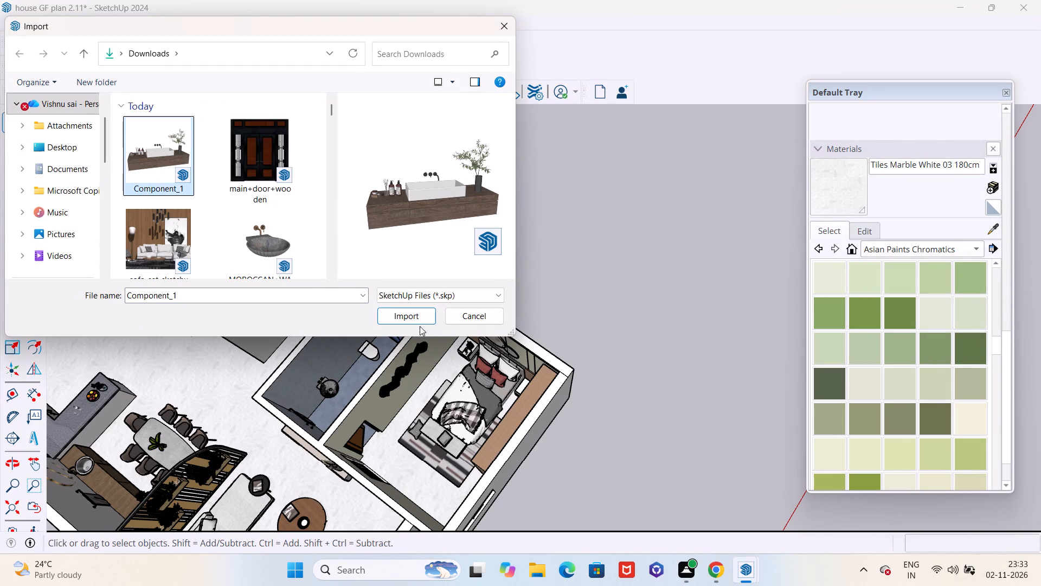
left_click(412, 319)
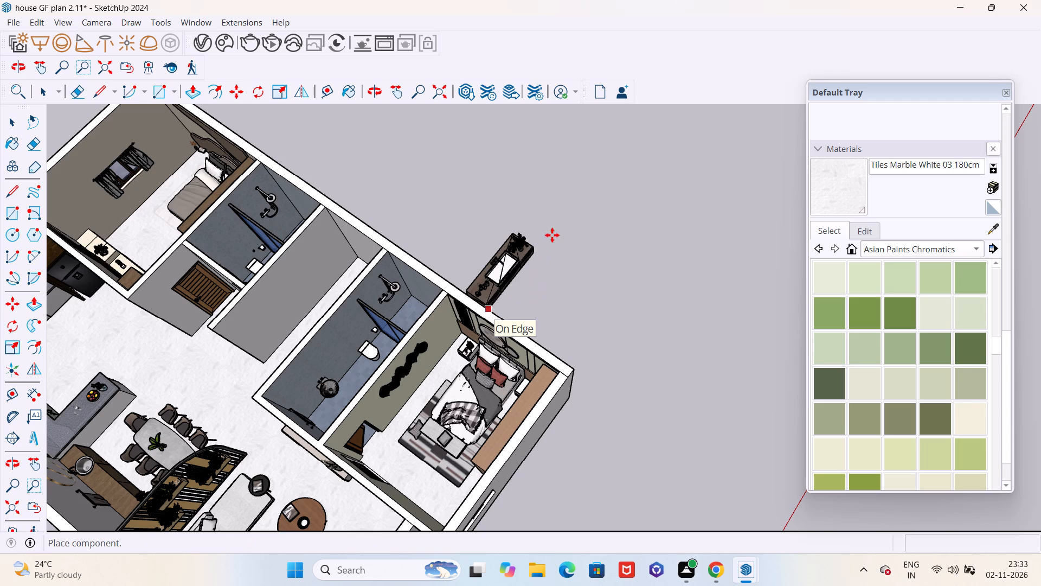
scroll(594, 279, "down", 3)
middle_click_drag(592, 309, 467, 316)
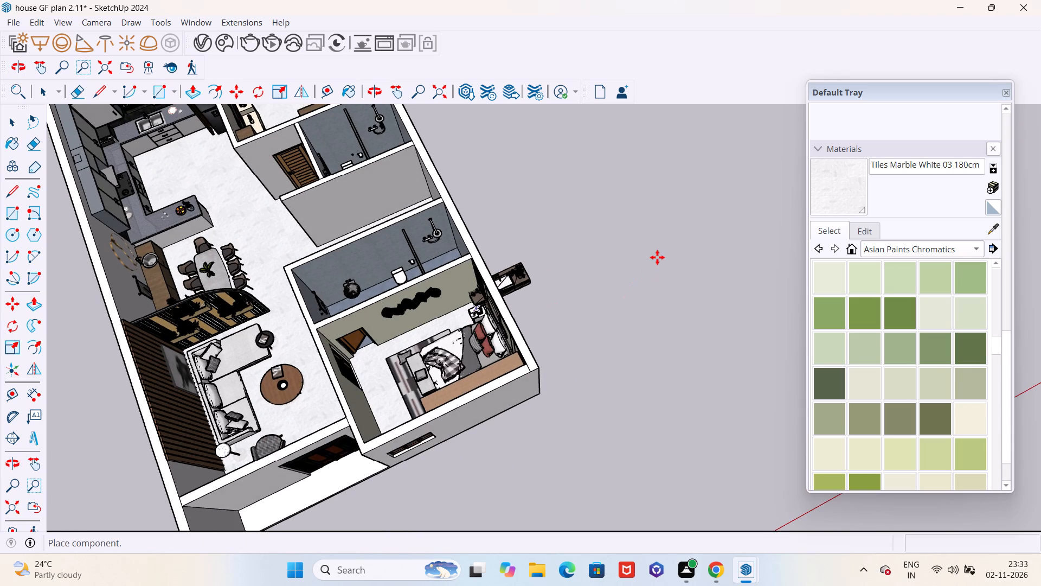
left_click(598, 272)
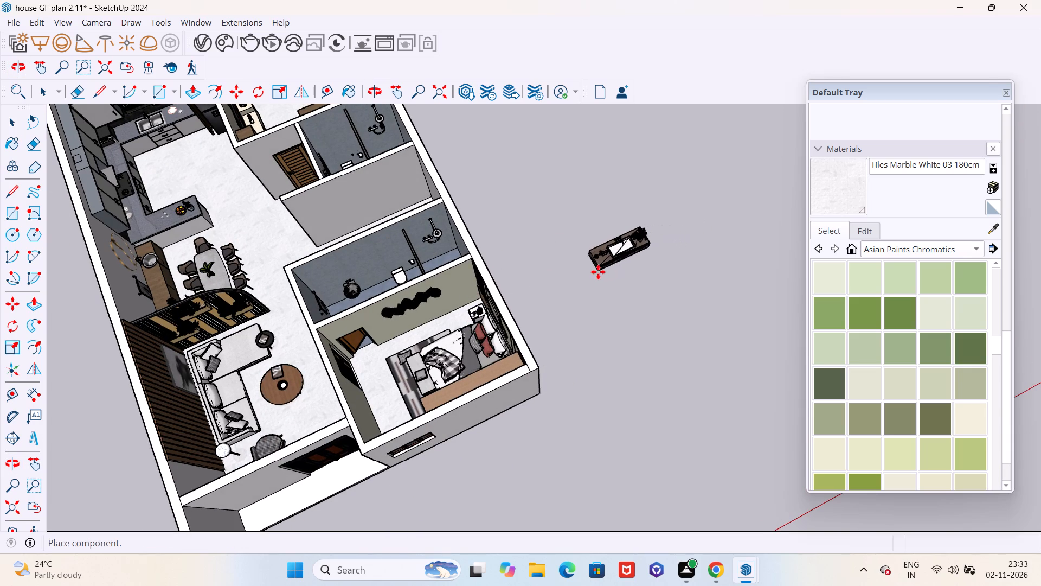
Rotate the imported washbasin unit about half a turn horizontally.
scroll(635, 288, "up", 18)
scroll(594, 263, "down", 6)
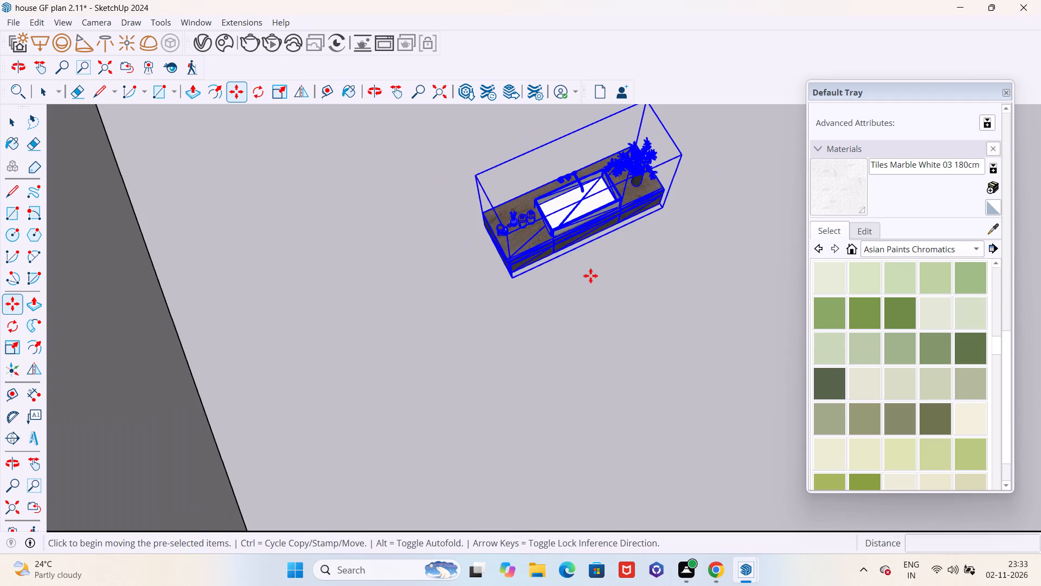
middle_click_drag(583, 277, 443, 279)
scroll(365, 283, "down", 10)
key("q")
scroll(558, 285, "up", 5)
left_click(546, 277)
left_click(568, 276)
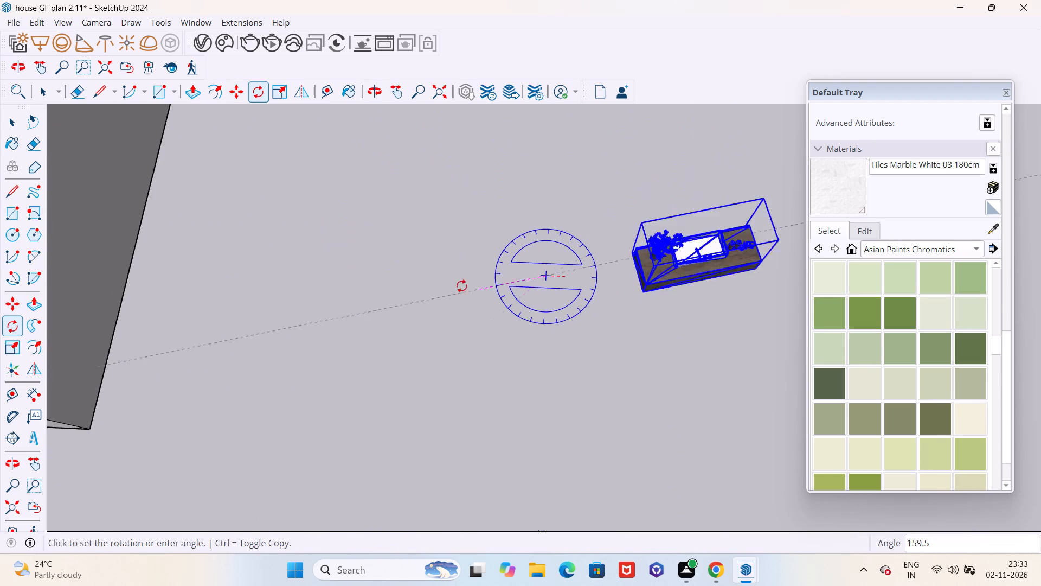
left_click(457, 271)
Examine the rotated washbasin unit from several sides and check its orientation relative to the house's rooms.
scroll(425, 270, "down", 11)
middle_click_drag(539, 349, 309, 356)
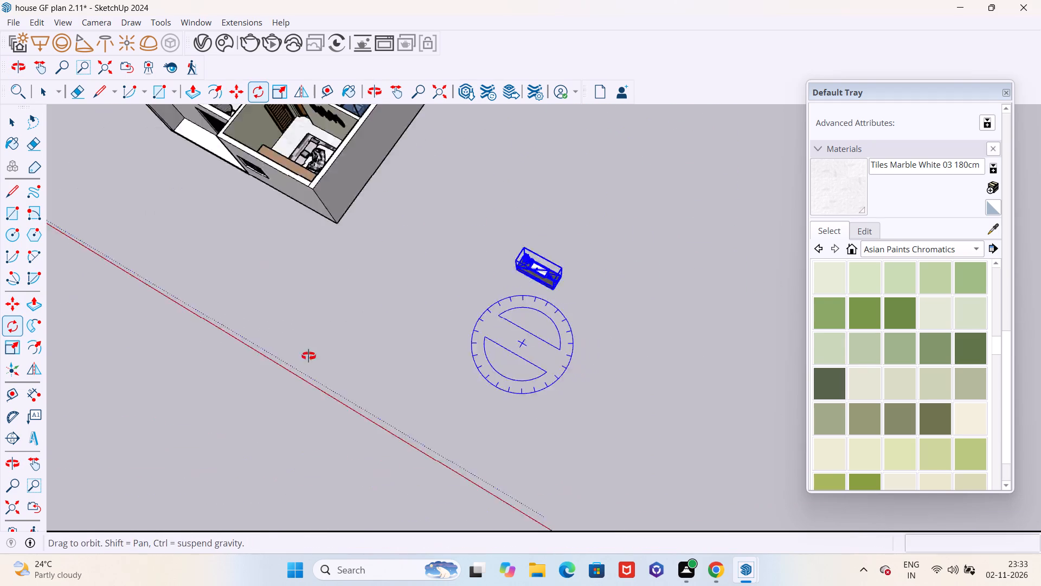
middle_click_drag(309, 356, 113, 282)
scroll(592, 346, "down", 4)
middle_click_drag(602, 368, 158, 281)
scroll(478, 257, "up", 12)
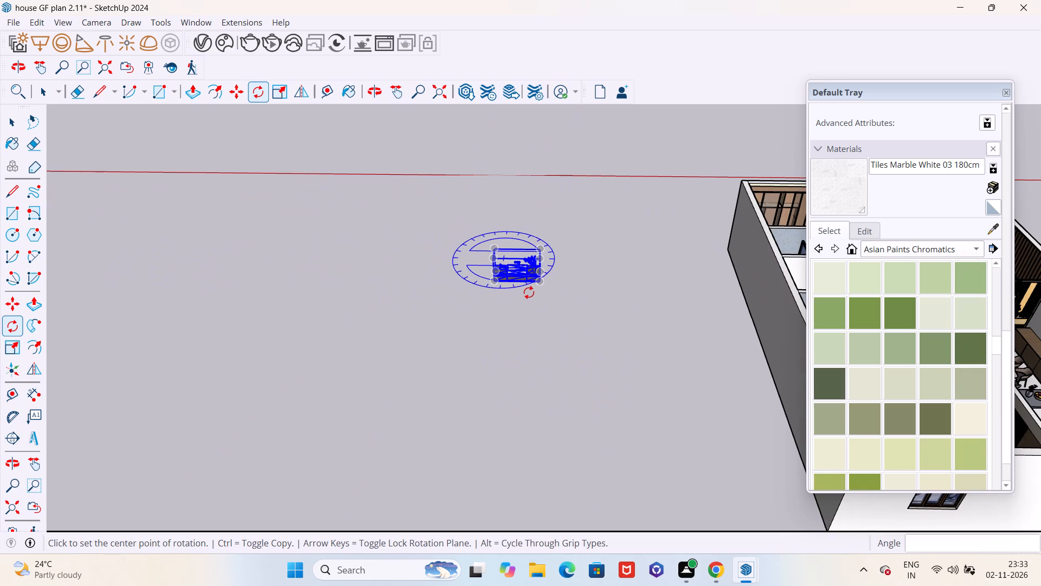
key("m")
scroll(519, 279, "up", 10)
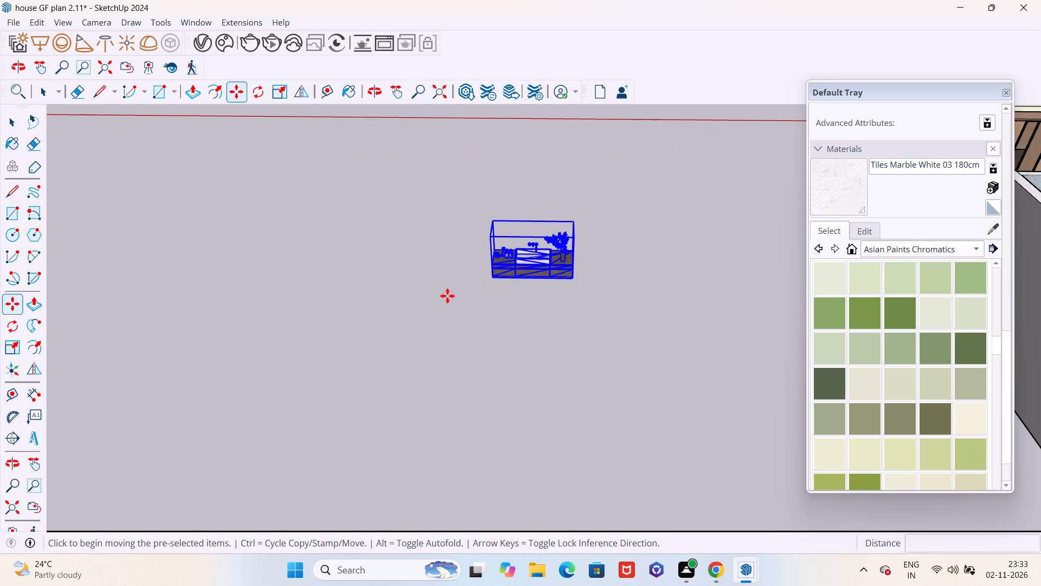
middle_click_drag(451, 298, 829, 234)
scroll(550, 280, "up", 5)
scroll(477, 300, "up", 2)
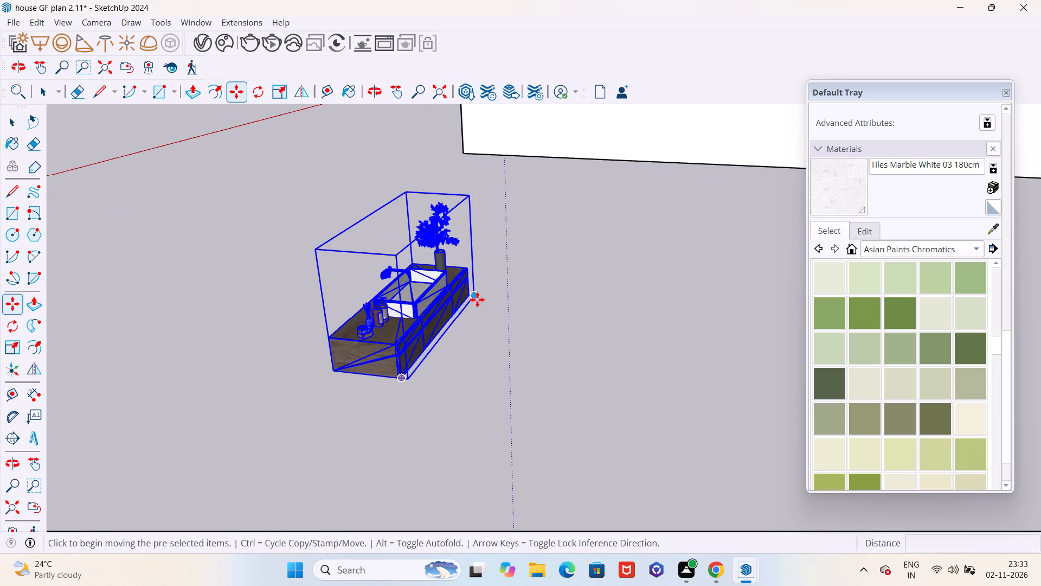
scroll(434, 328, "up", 5)
scroll(449, 321, "down", 19)
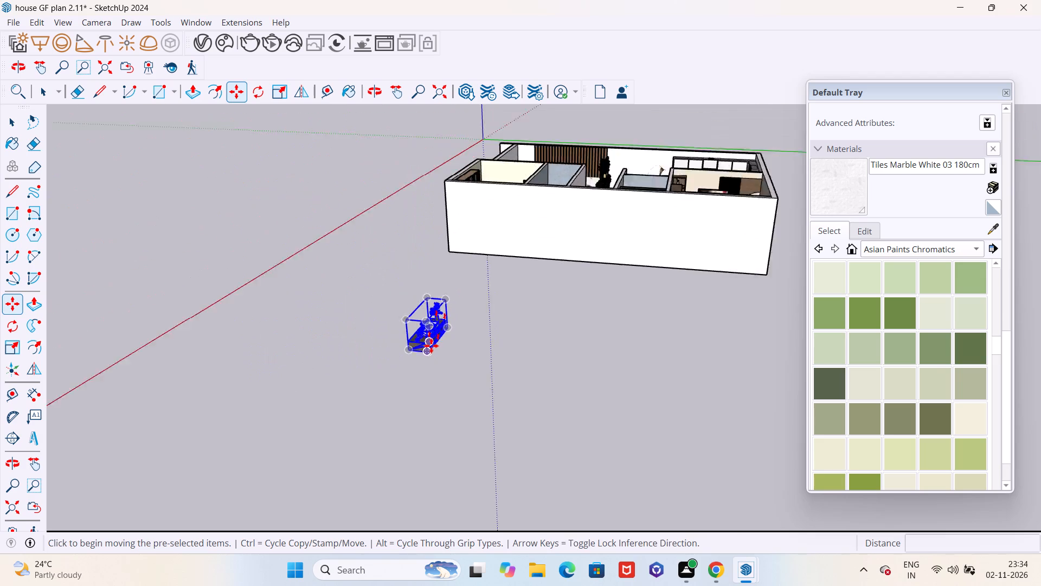
scroll(431, 346, "down", 8)
middle_click_drag(516, 314, 246, 443)
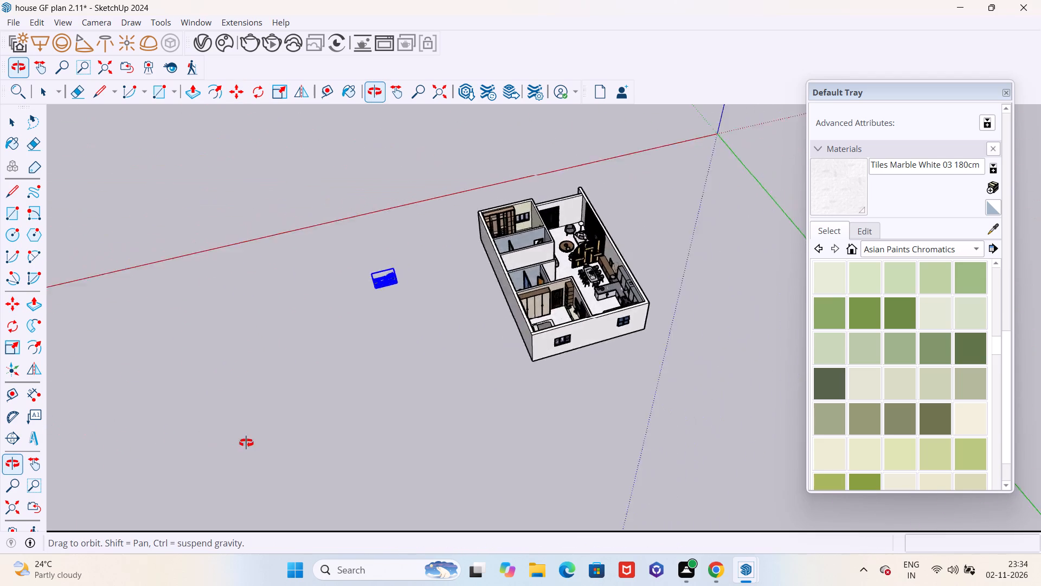
middle_click_drag(246, 443, 401, 408)
scroll(368, 361, "up", 1)
scroll(368, 361, "down", 1)
scroll(368, 361, "up", 18)
scroll(291, 397, "down", 12)
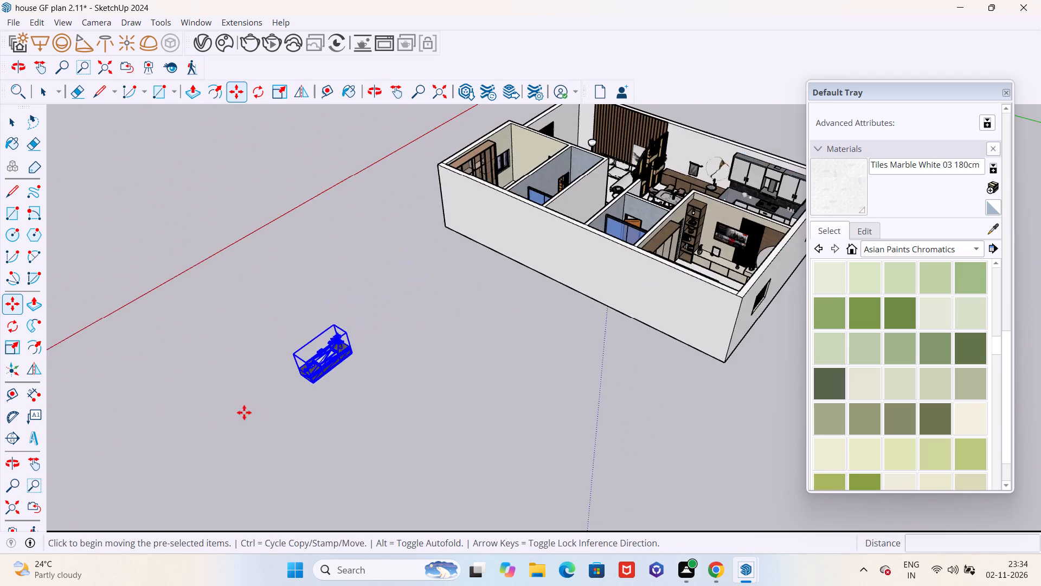
scroll(244, 412, "down", 7)
middle_click_drag(473, 433, 150, 434)
scroll(608, 295, "up", 10)
scroll(555, 257, "up", 4)
scroll(555, 257, "down", 2)
scroll(555, 257, "up", 2)
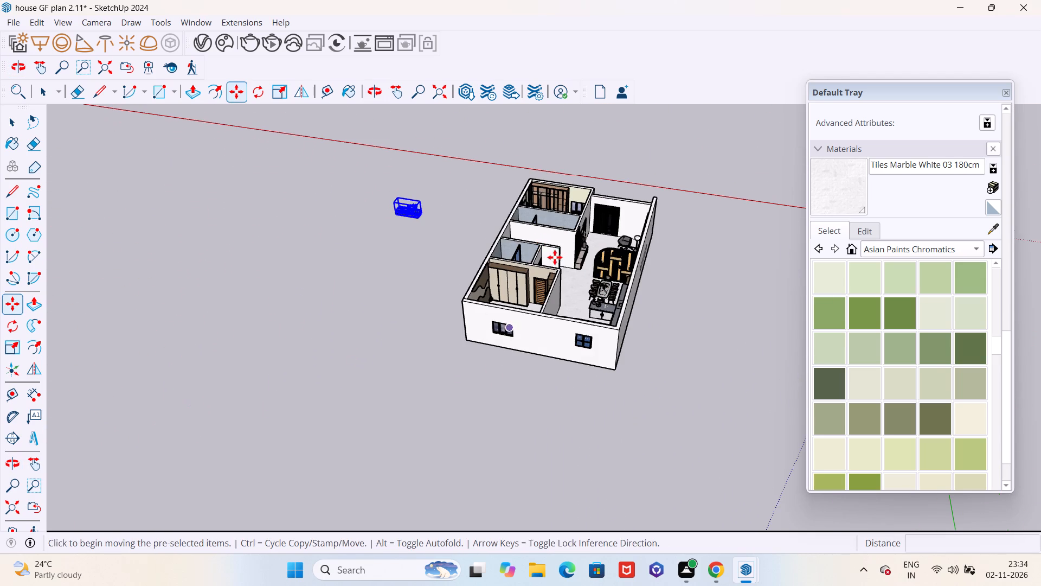
Create a horizontal guide 3' above the floor on the short wall beside the bathroom door.
scroll(552, 262, "up", 13)
middle_click_drag(552, 288, 550, 341)
key("t")
scroll(551, 333, "up", 5)
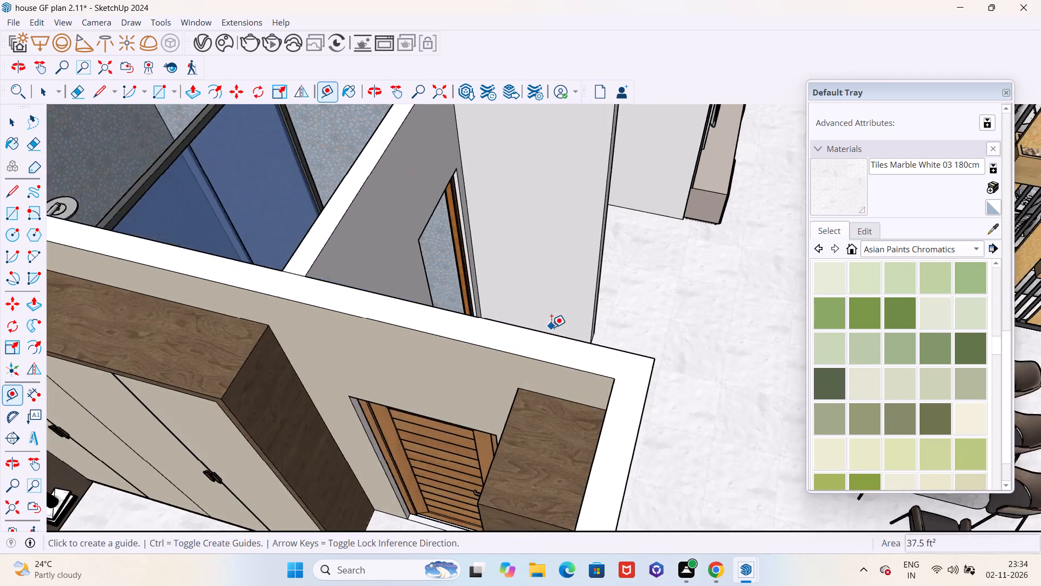
scroll(551, 327, "up", 6)
middle_click_drag(550, 344, 549, 351)
scroll(550, 340, "up", 1)
left_click(549, 343)
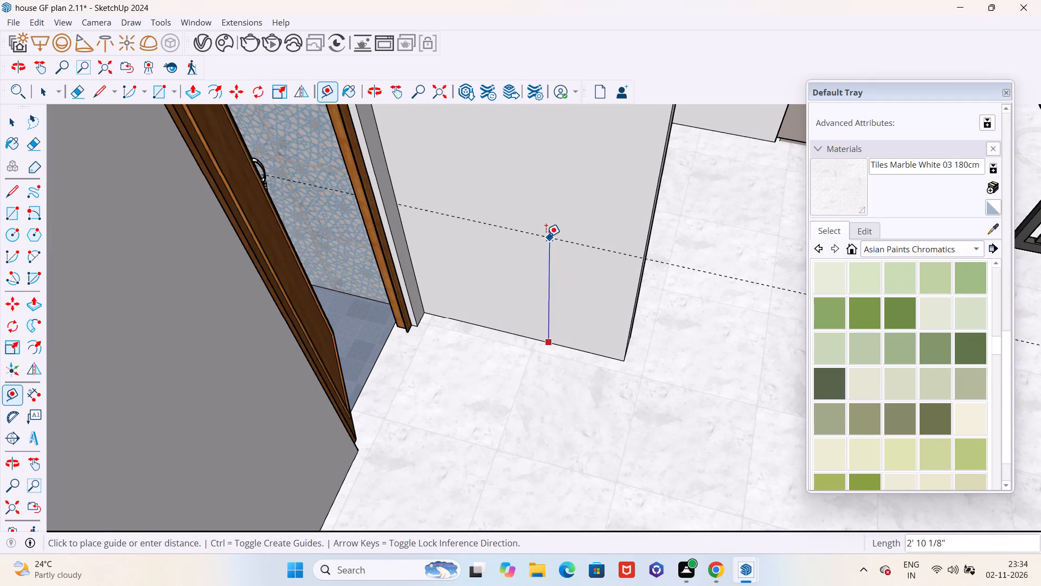
type("3'")
key("Return")
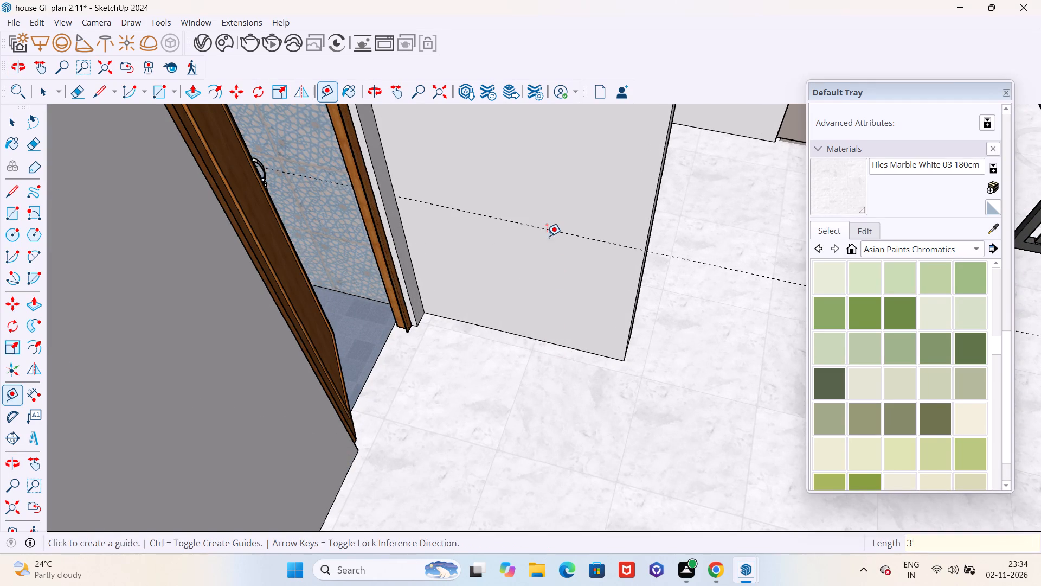
Add a second horizontal guide 1' above the first one on the wall beside the bathroom door.
scroll(549, 240, "down", 6)
middle_click_drag(536, 282, 400, 216)
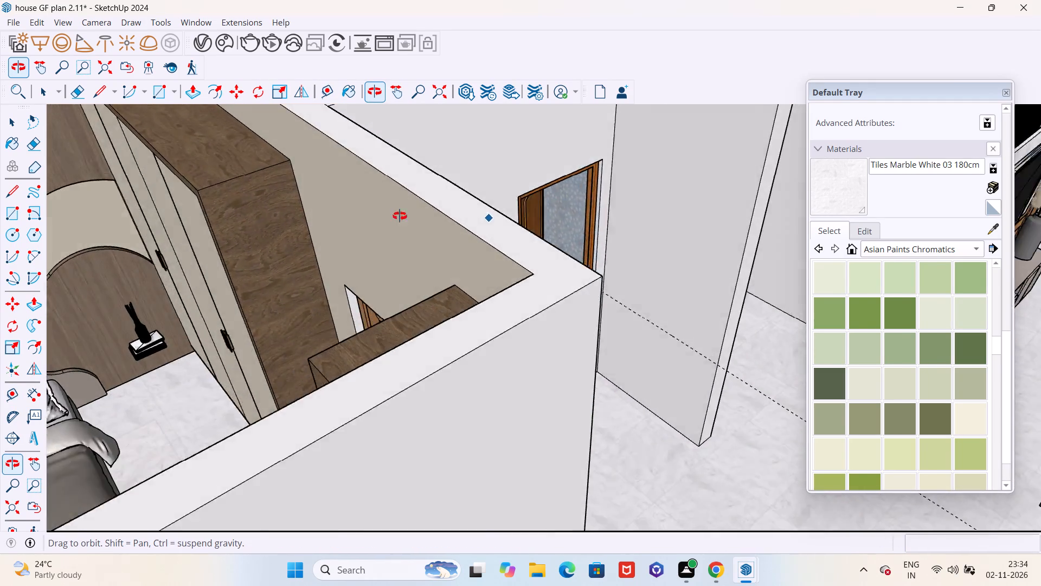
middle_click_drag(400, 216, 420, 226)
scroll(694, 287, "up", 5)
left_click(650, 345)
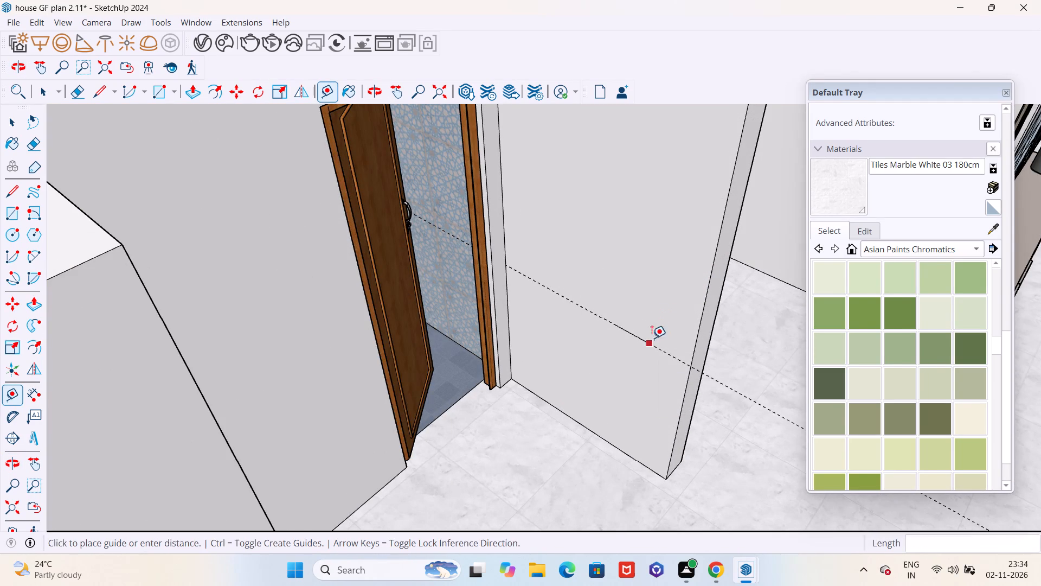
type("1'")
key("Return")
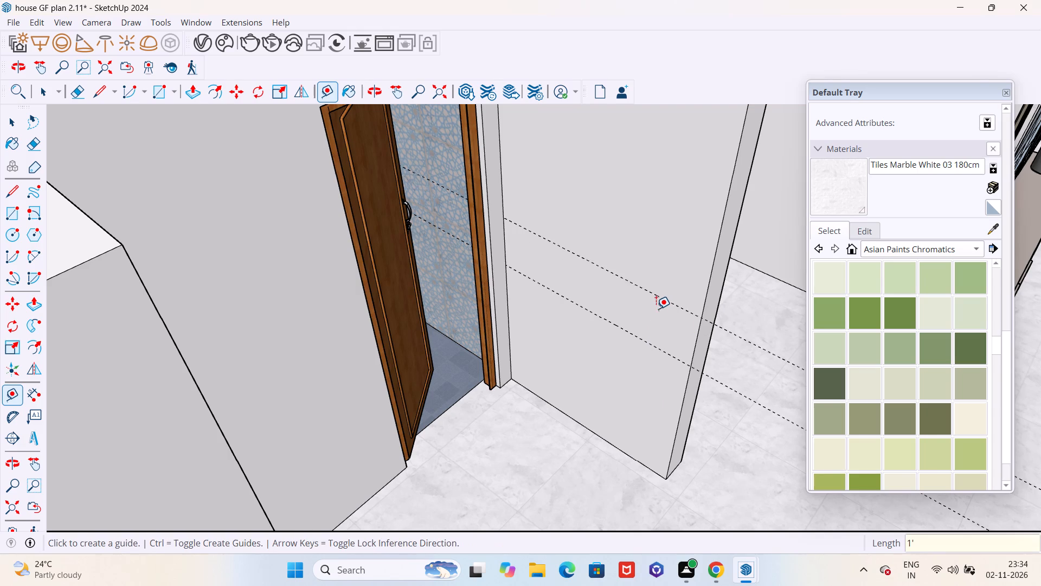
Move the washbasin unit by its bottom back corner from outside the house onto the short wall beside the bathroom door.
scroll(660, 320, "down", 19)
middle_click_drag(479, 256, 498, 258)
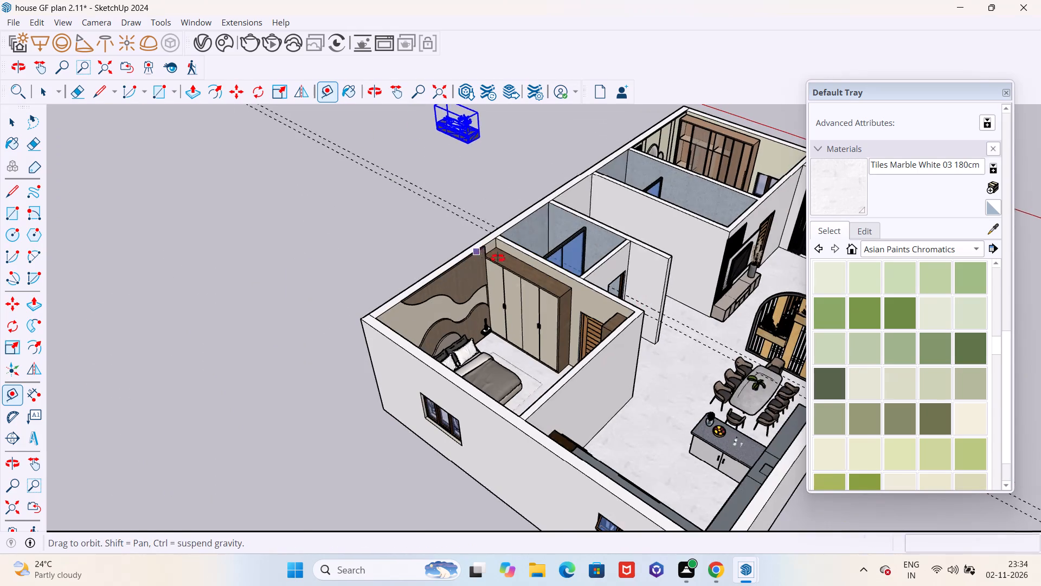
middle_click_drag(498, 258, 746, 249)
scroll(107, 329, "down", 4)
middle_click_drag(7, 260, 214, 262)
scroll(329, 275, "down", 6)
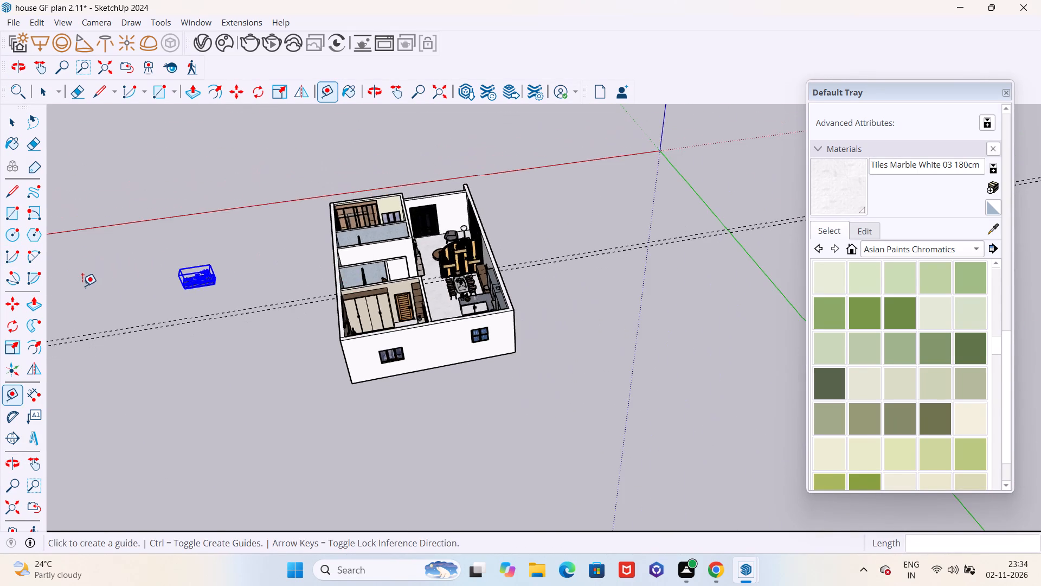
scroll(82, 286, "up", 12)
key("m")
scroll(249, 316, "down", 1)
scroll(249, 316, "up", 12)
middle_click_drag(219, 277, 417, 268)
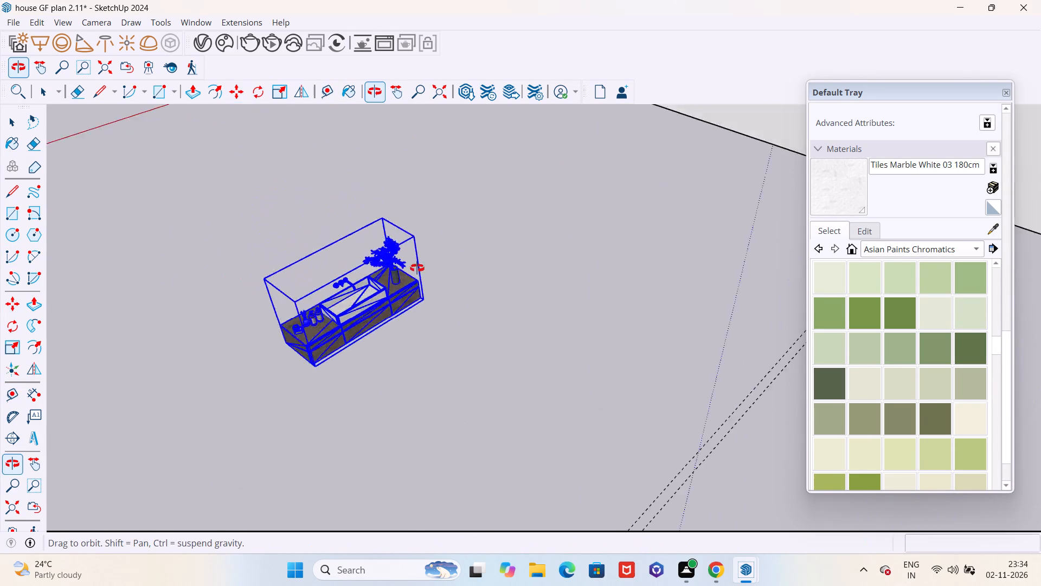
middle_click_drag(417, 268, 532, 234)
scroll(413, 346, "up", 11)
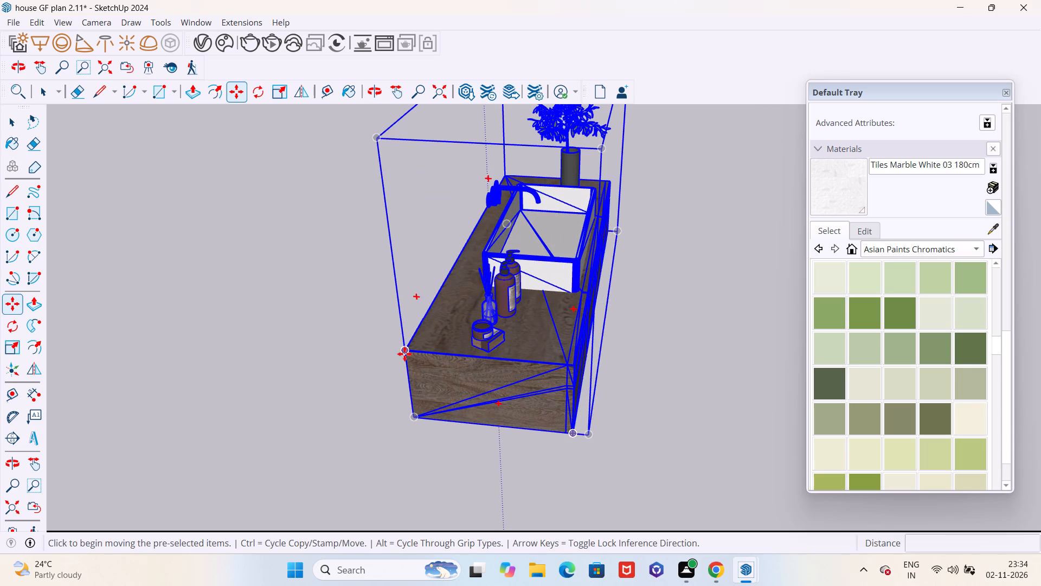
left_click(412, 418)
scroll(356, 427, "down", 18)
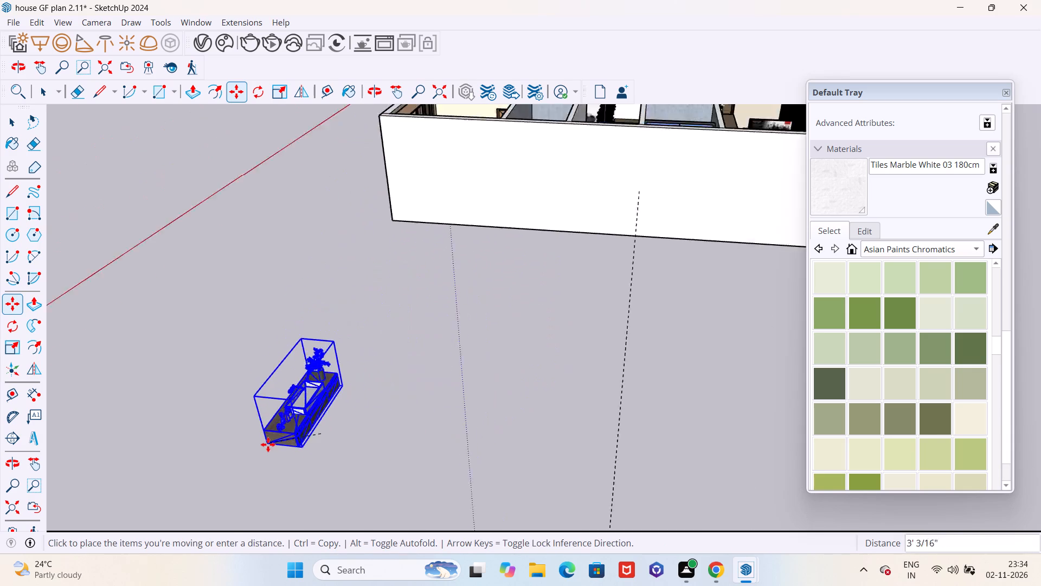
scroll(268, 444, "down", 16)
middle_click_drag(446, 402, 244, 448)
scroll(467, 285, "up", 8)
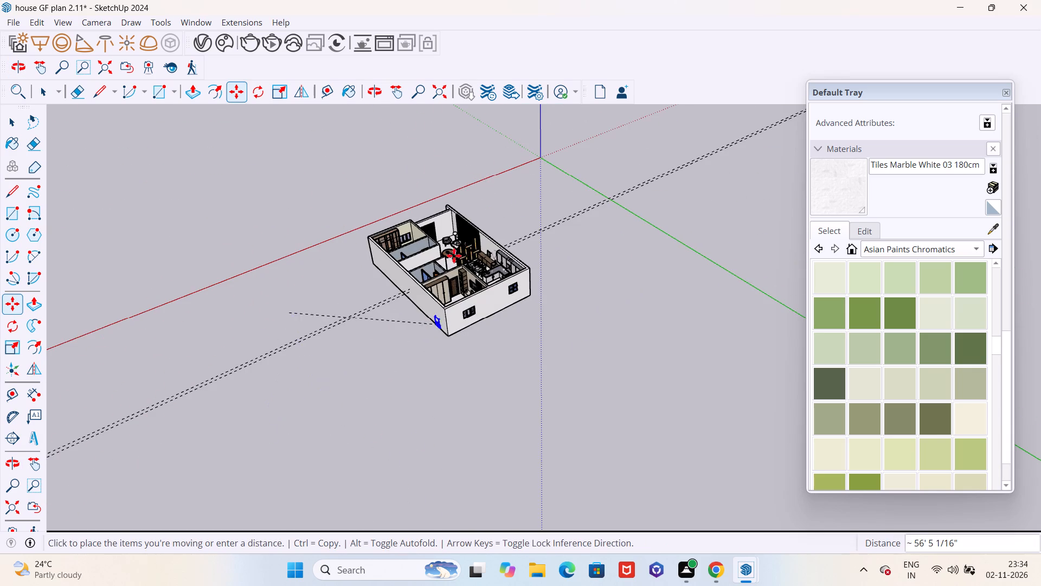
scroll(454, 256, "up", 4)
scroll(452, 260, "up", 19)
middle_click_drag(438, 271, 378, 315)
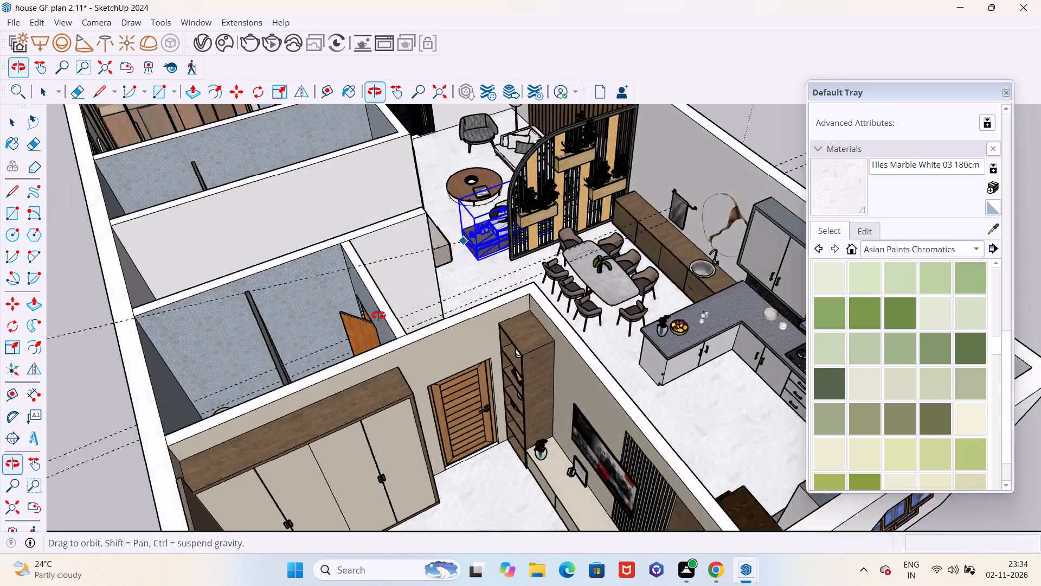
middle_click_drag(378, 315, 342, 338)
scroll(404, 305, "up", 11)
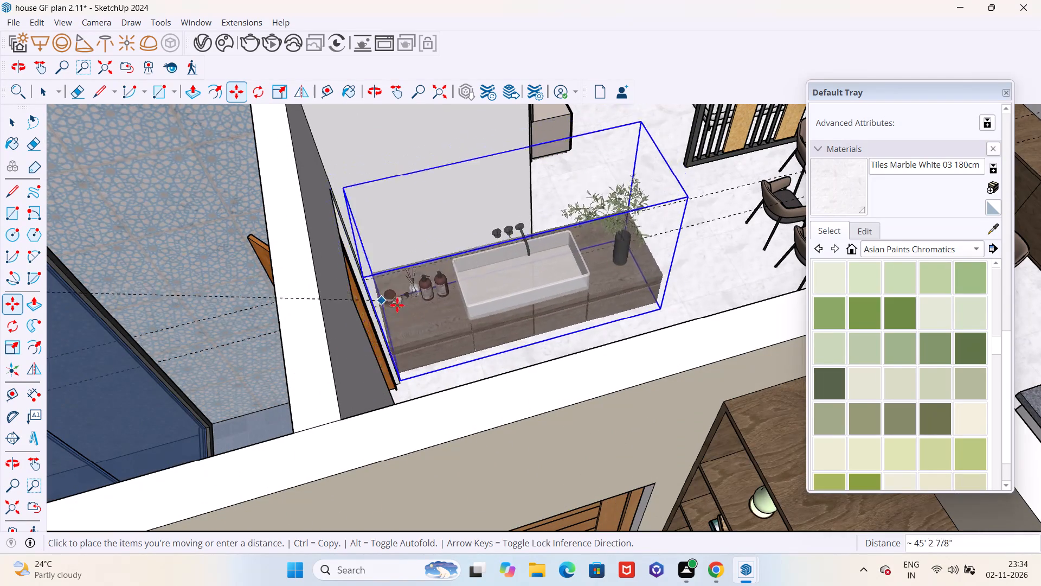
scroll(411, 317, "down", 4)
middle_click_drag(408, 313, 208, 282)
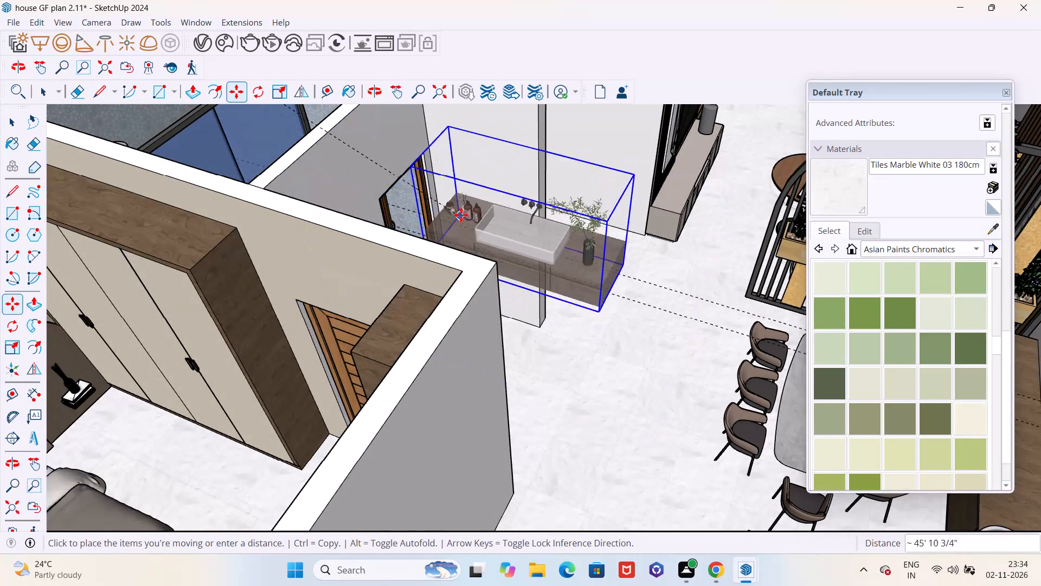
left_click(469, 207)
Lower the washbasin unit vertically about 1' 10" to bring it down to the guides on the wall.
scroll(519, 265, "down", 4)
middle_click_drag(517, 304, 382, 259)
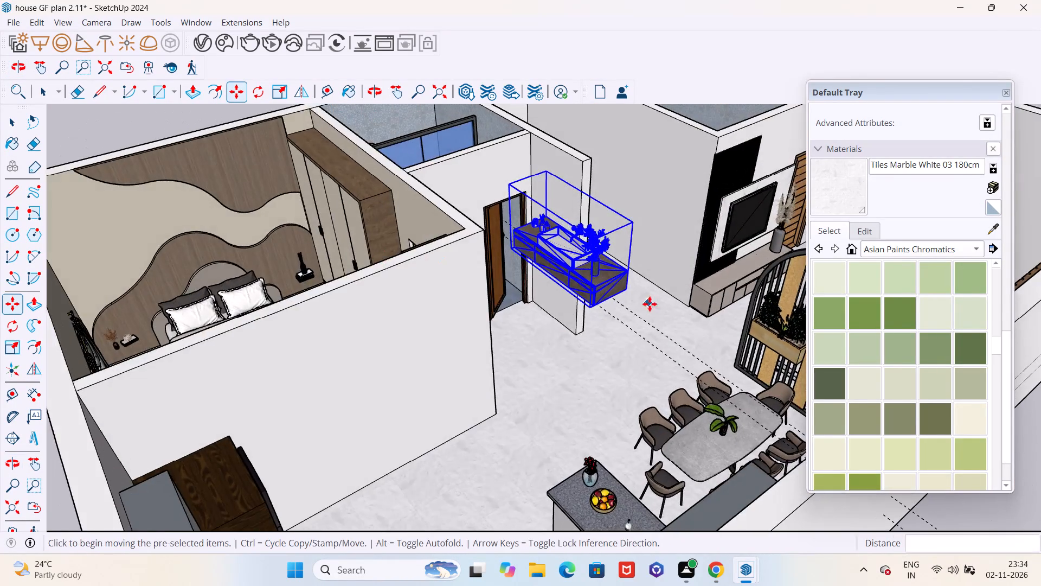
scroll(651, 304, "up", 9)
left_click(581, 256)
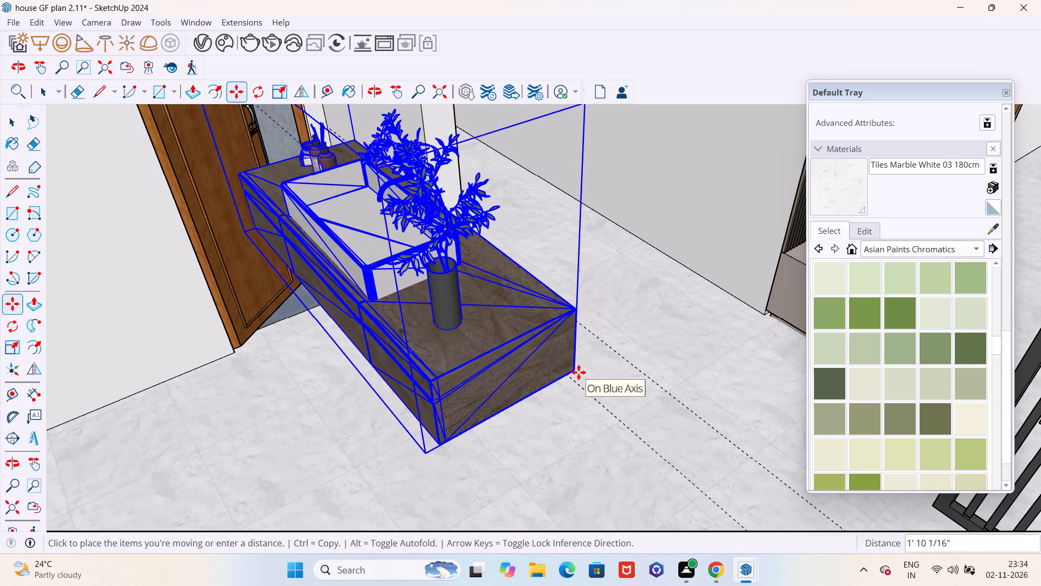
left_click(579, 372)
Slide the washbasin unit about 1' along the short wall towards the bathroom door.
scroll(564, 362, "down", 6)
middle_click_drag(480, 343, 756, 422)
scroll(494, 407, "up", 6)
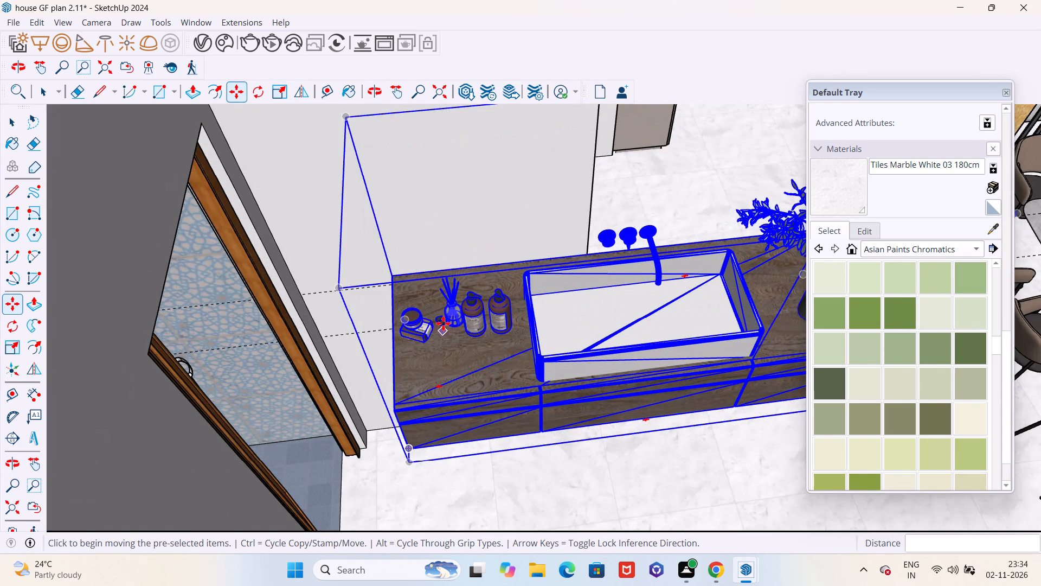
left_click(478, 255)
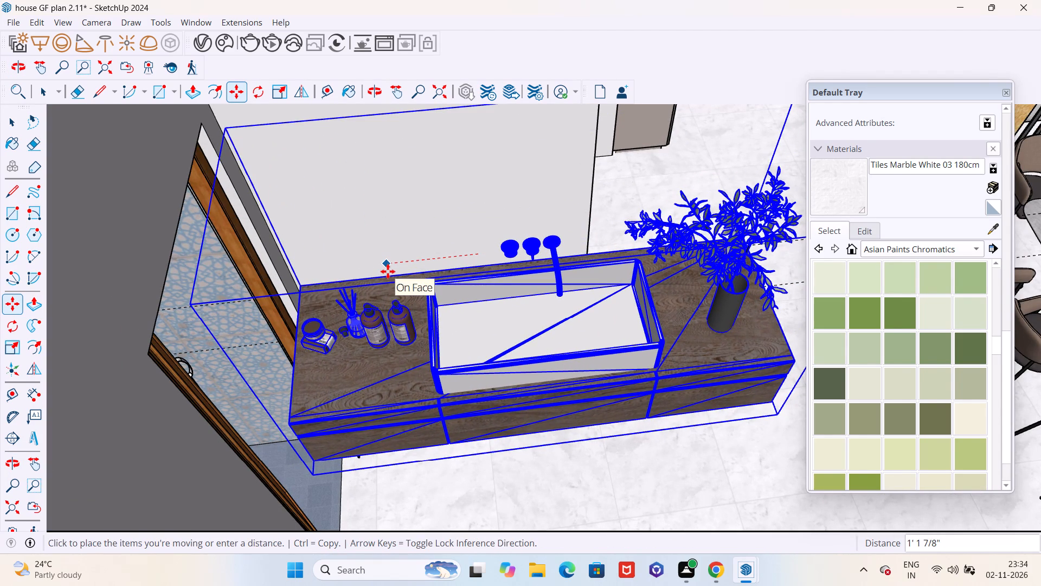
left_click(397, 271)
Scale the washbasin unit's length along the red axis to 0.60 to fit the short wall.
scroll(397, 271, "down", 4)
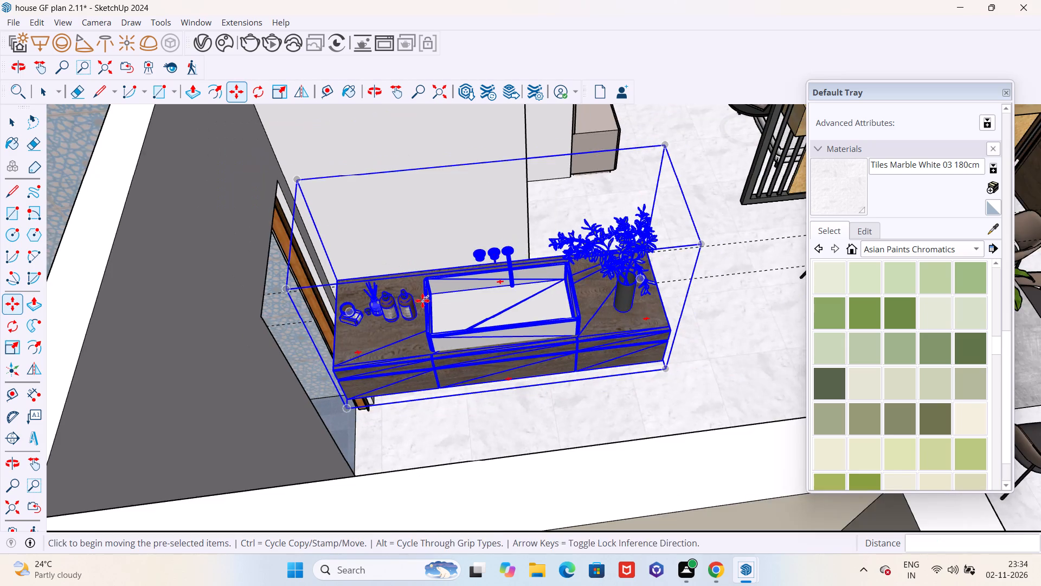
middle_click_drag(422, 301, 410, 290)
key("s")
middle_click_drag(603, 317, 541, 328)
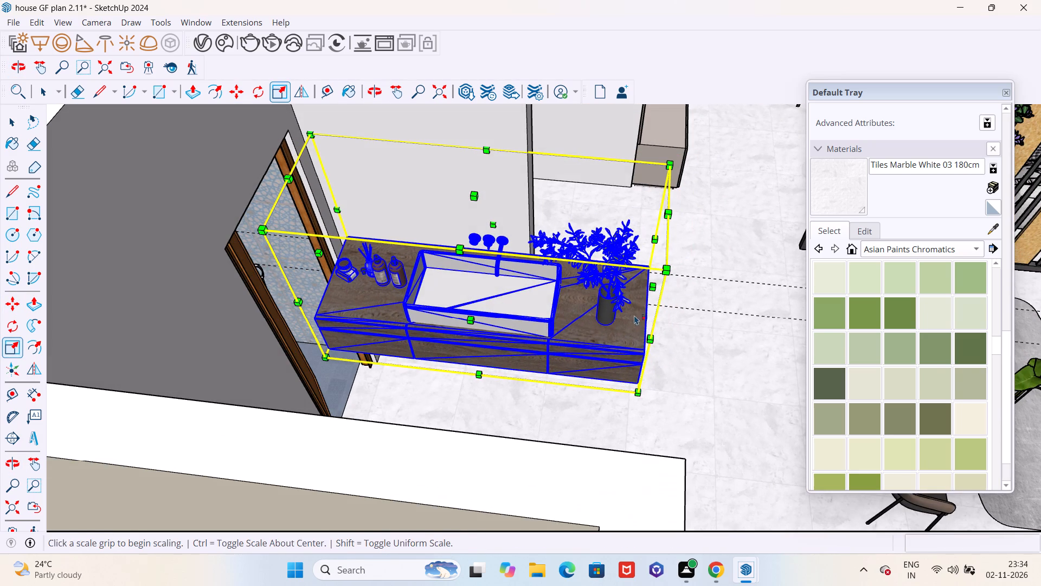
left_click_drag(658, 287, 548, 278)
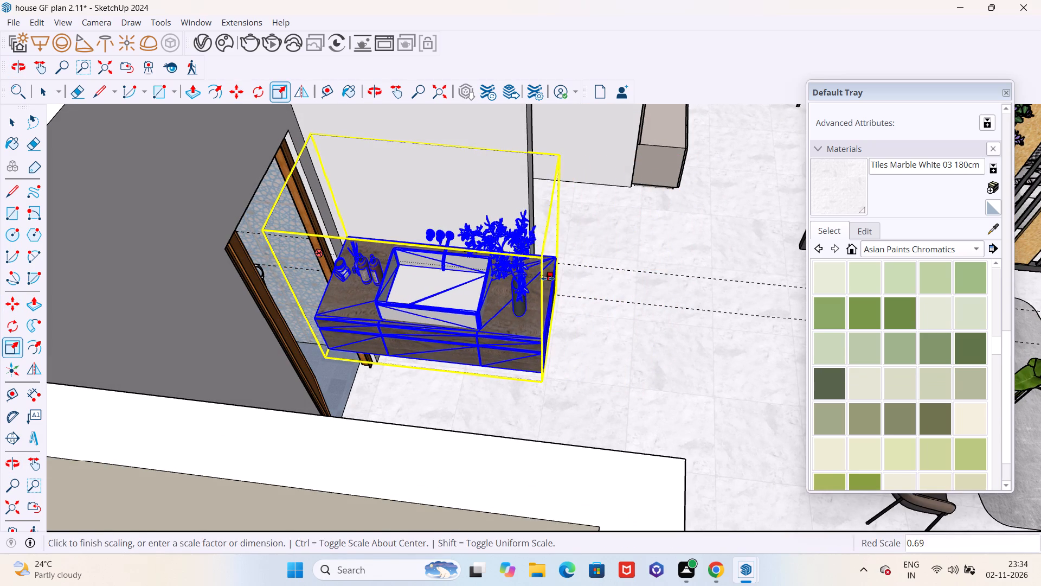
left_click_drag(548, 278, 520, 278)
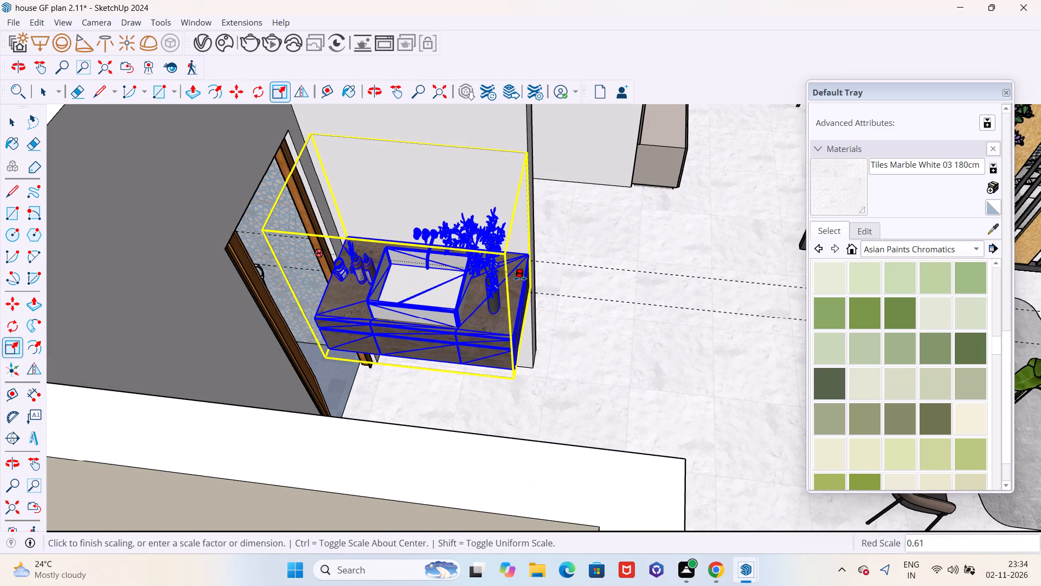
left_click_drag(520, 278, 516, 278)
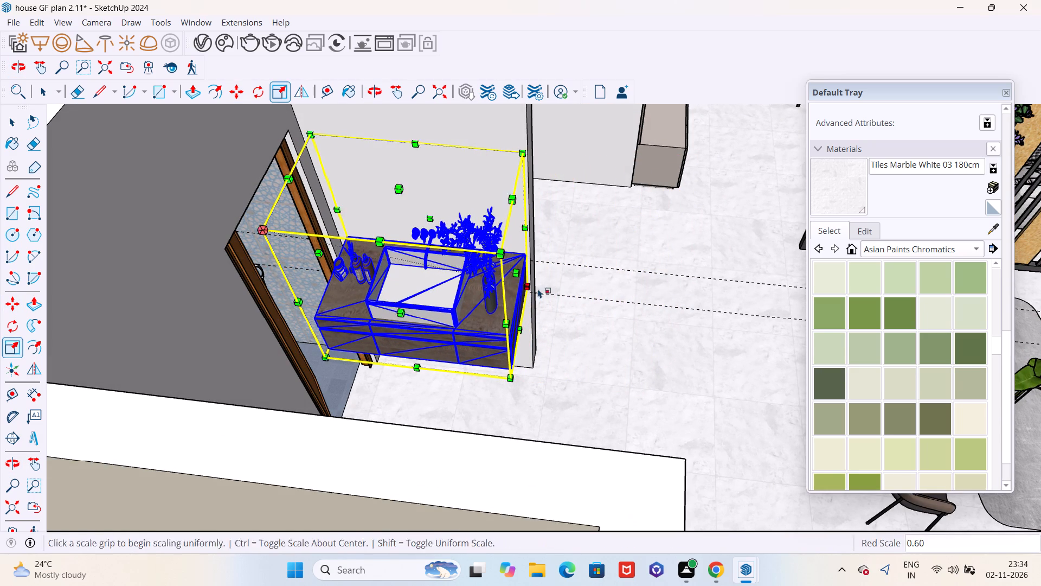
Reduce the washbasin unit's height by scaling it upward from its underside.
middle_click_drag(587, 336, 435, 217)
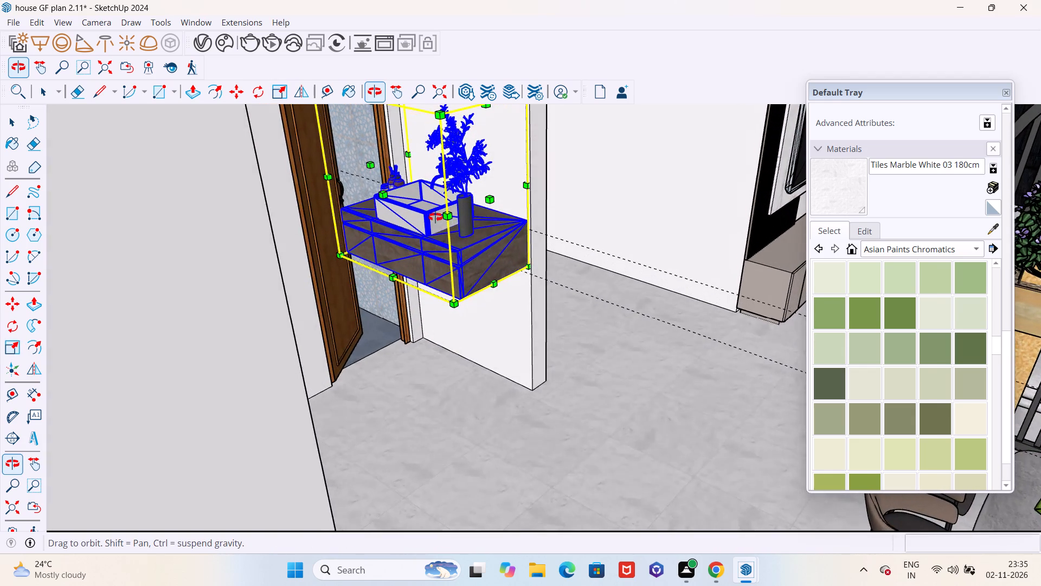
middle_click_drag(435, 217, 440, 226)
scroll(509, 371, "down", 4)
middle_click_drag(506, 345, 532, 144)
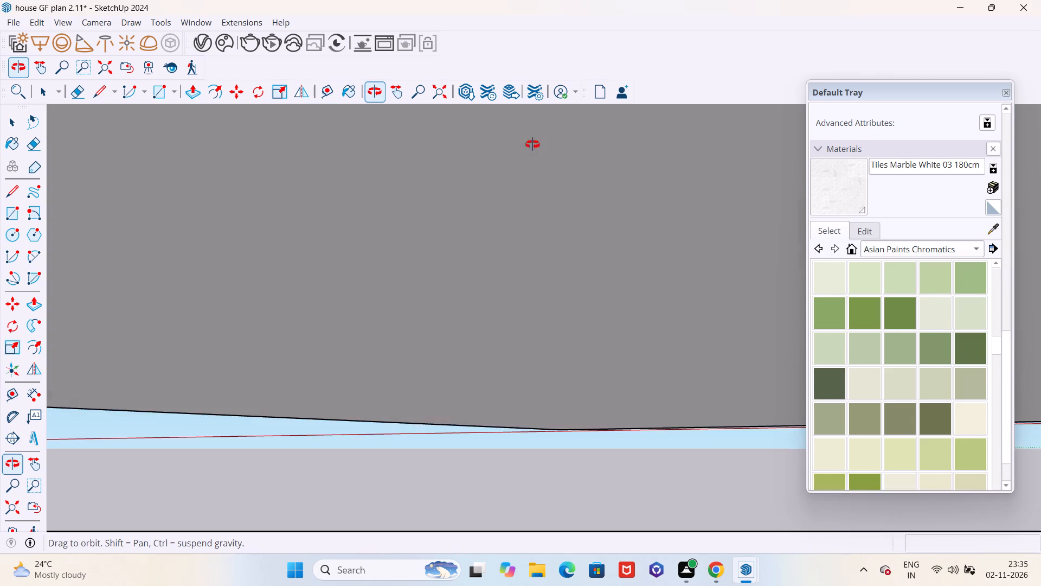
middle_click_drag(532, 144, 520, 200)
scroll(475, 313, "up", 5)
left_click_drag(452, 282, 458, 257)
scroll(519, 287, "down", 3)
middle_click_drag(517, 284, 532, 371)
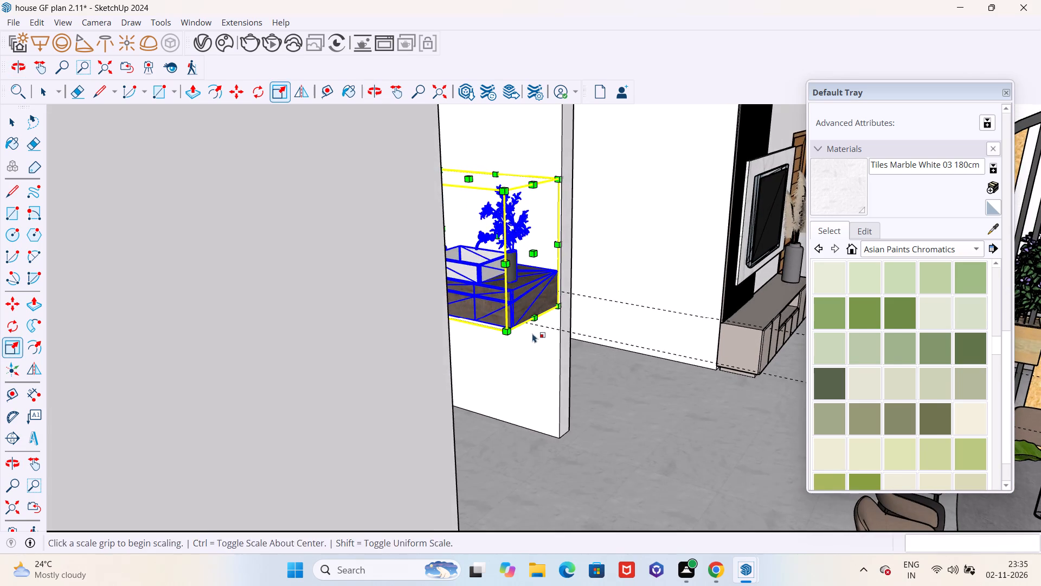
Lower the washbasin unit about 6" along the wall so its underside meets the lower guide.
middle_click_drag(532, 333, 496, 377)
key("m")
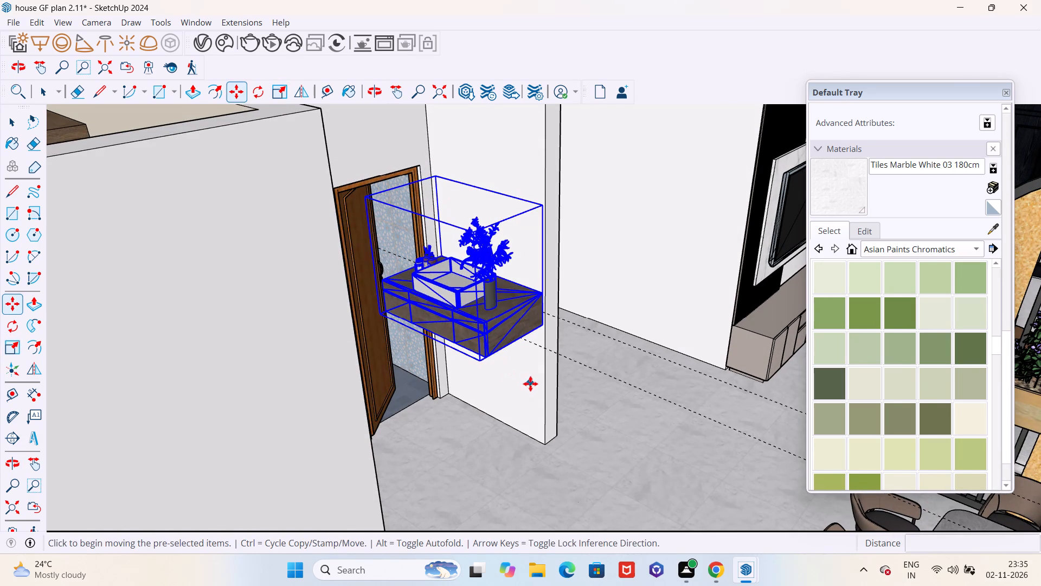
left_click(530, 383)
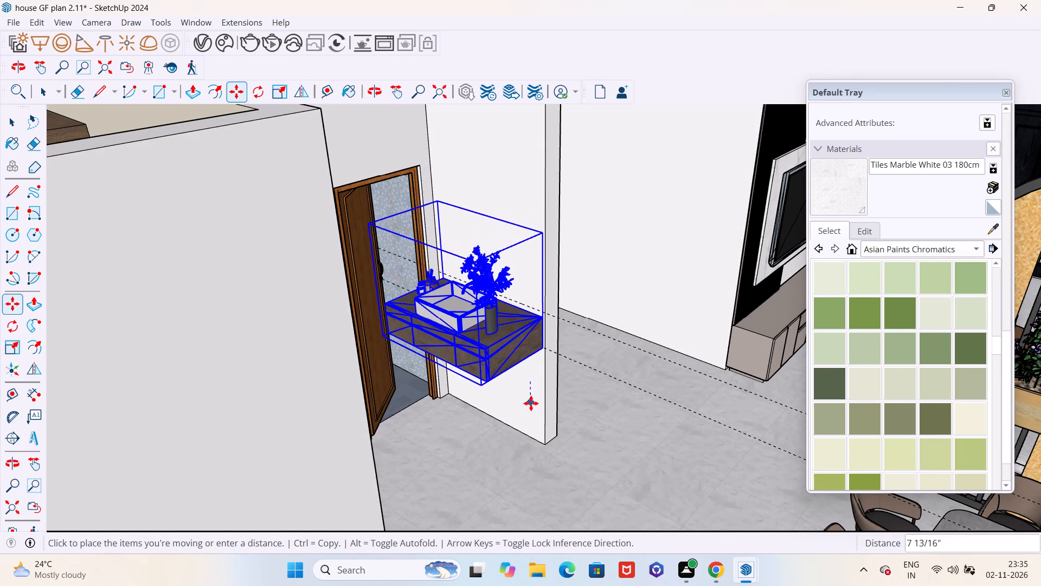
left_click(531, 398)
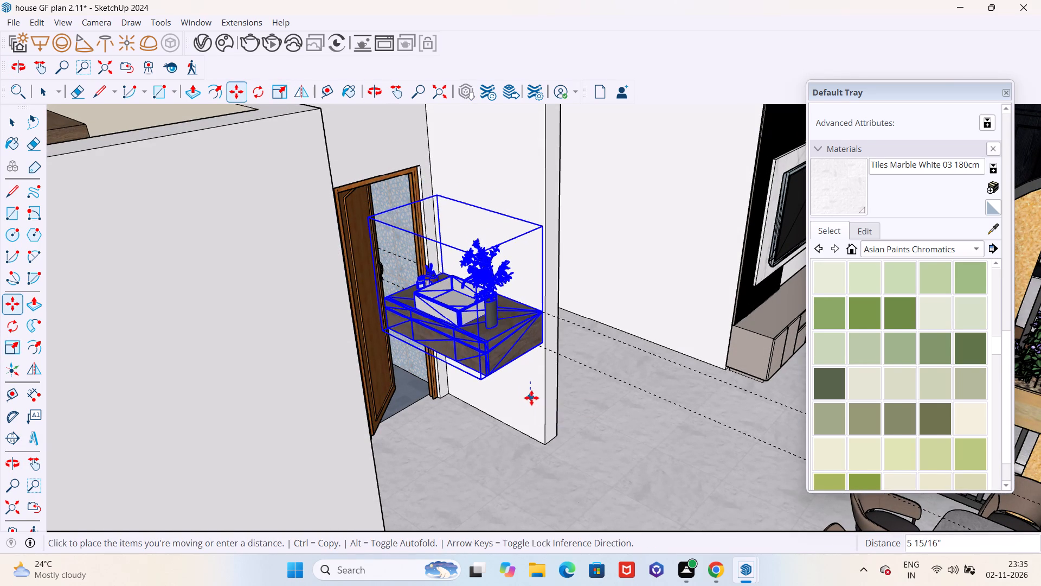
scroll(531, 397, "down", 5)
key("space")
Examine the washbasin unit's fit beside the bathroom door from above and up close.
scroll(520, 382, "down", 6)
middle_click_drag(511, 382, 558, 499)
scroll(537, 436, "up", 1)
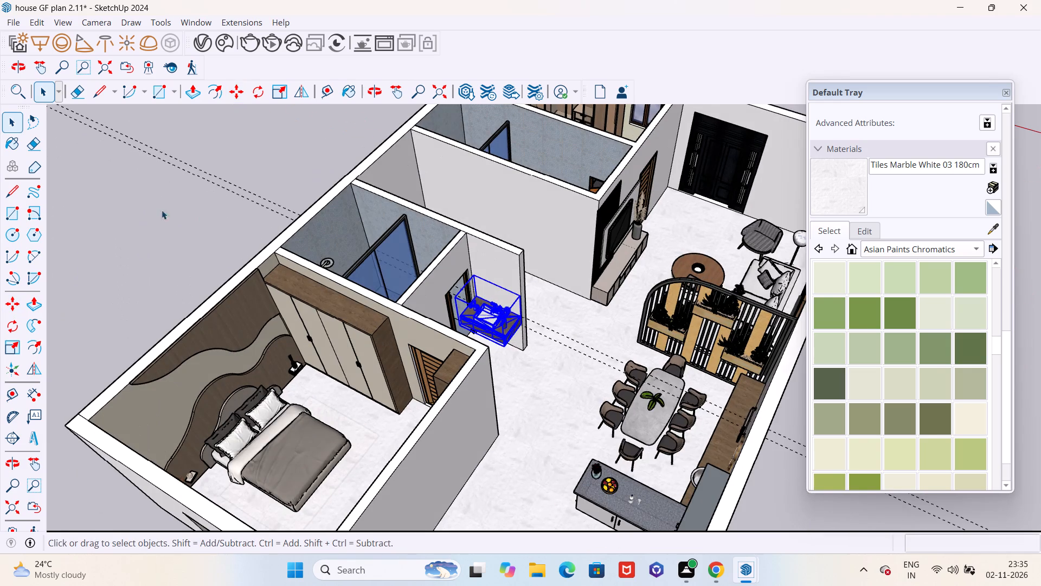
left_click(145, 203)
scroll(590, 333, "down", 3)
scroll(521, 313, "up", 12)
scroll(507, 319, "down", 1)
scroll(507, 319, "up", 5)
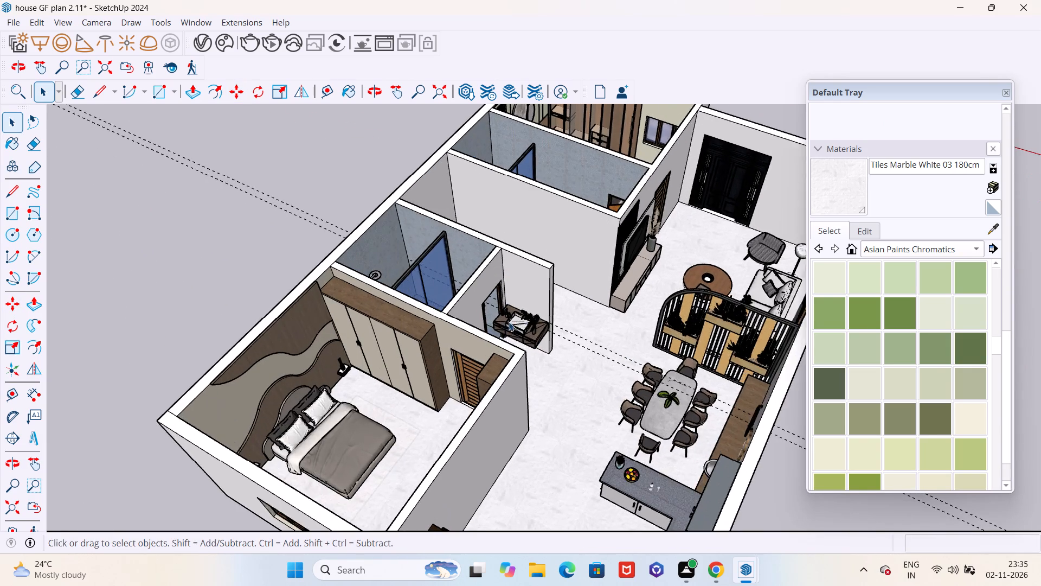
scroll(509, 322, "up", 13)
middle_click_drag(491, 320, 592, 329)
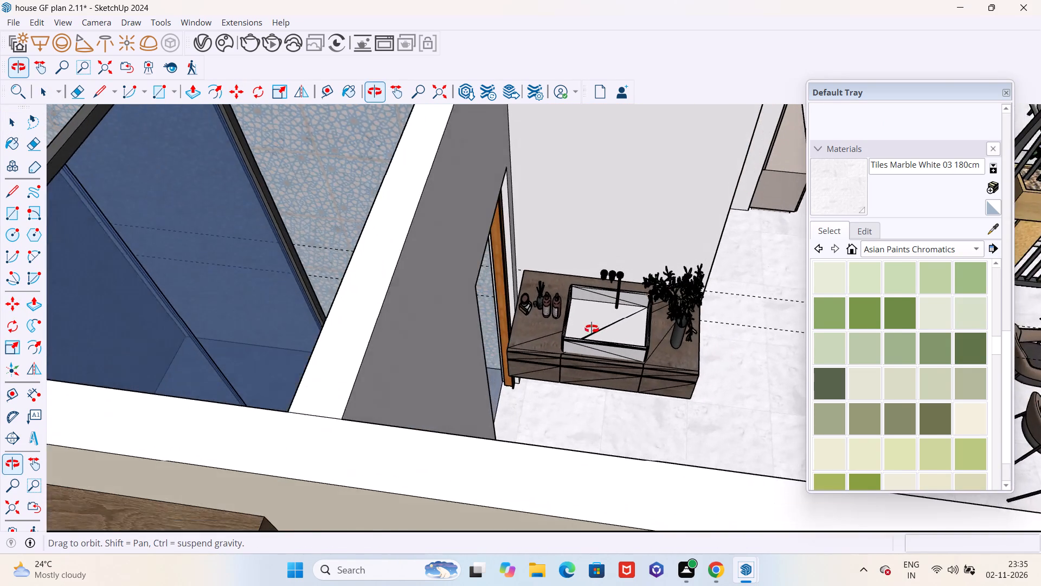
middle_click_drag(592, 329, 590, 329)
scroll(538, 326, "up", 4)
scroll(637, 349, "down", 5)
middle_click_drag(662, 352, 519, 342)
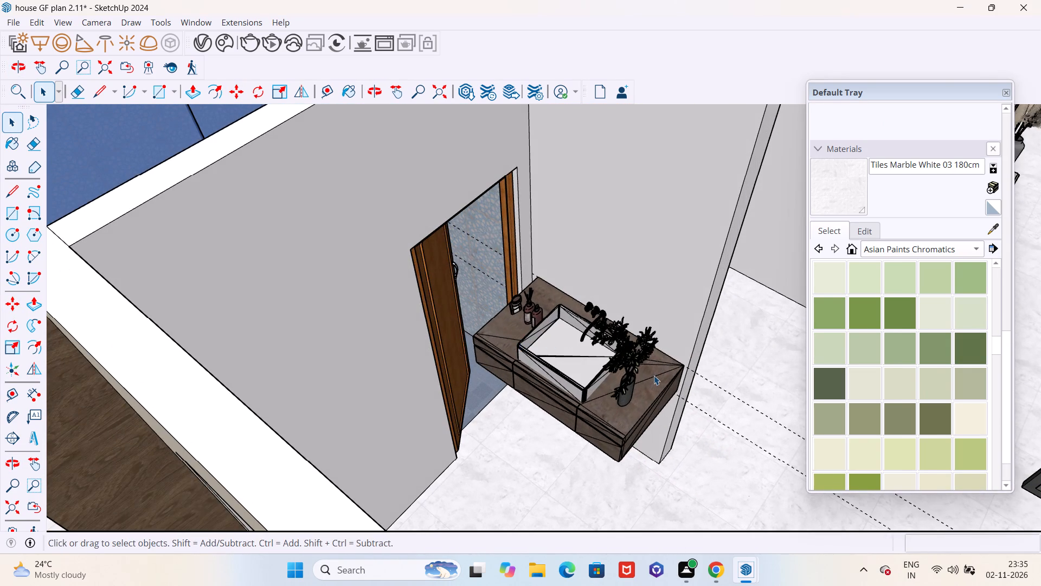
Scale the washbasin unit's depth along the green axis to roughly 0.6, keeping its back against the wall.
left_click(654, 375)
key("s")
middle_click_drag(640, 382, 557, 326)
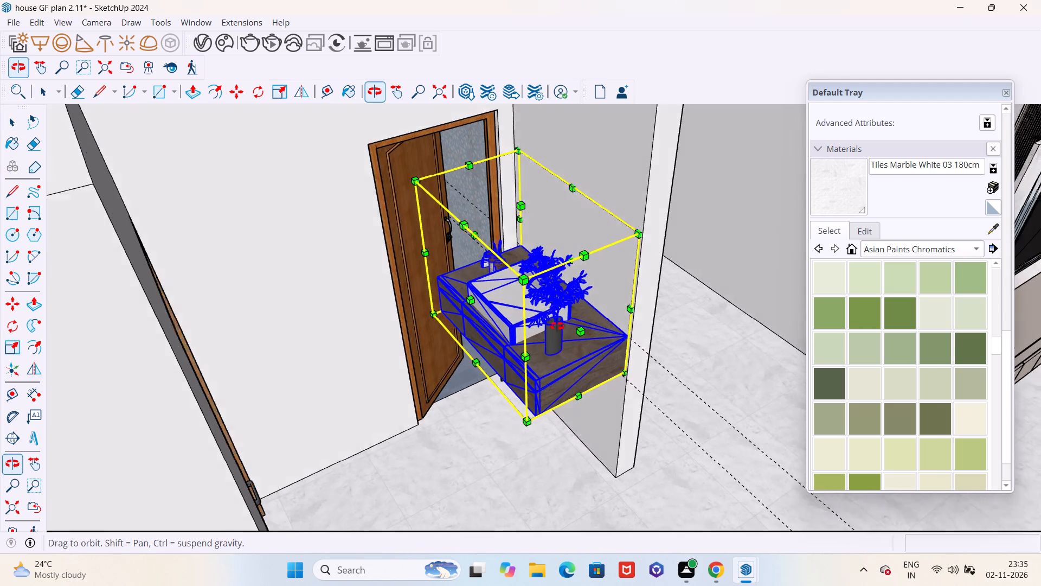
middle_click_drag(557, 326, 554, 326)
left_click_drag(467, 303, 509, 294)
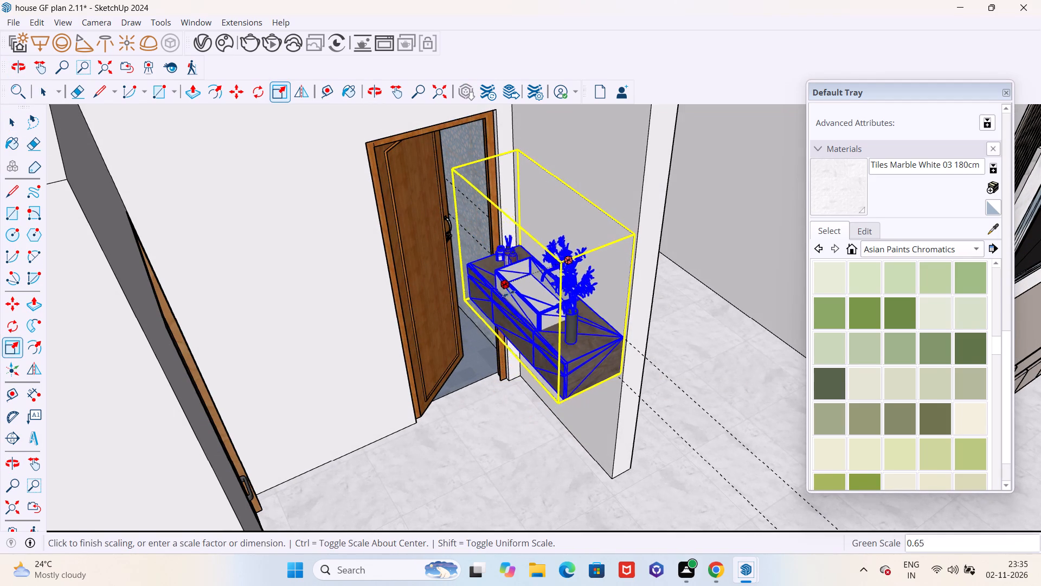
left_click_drag(509, 294, 514, 294)
Extend the free end of the short wall behind the washbasin by about 8" with Push/Pull.
scroll(503, 324, "down", 6)
middle_click_drag(500, 330, 296, 285)
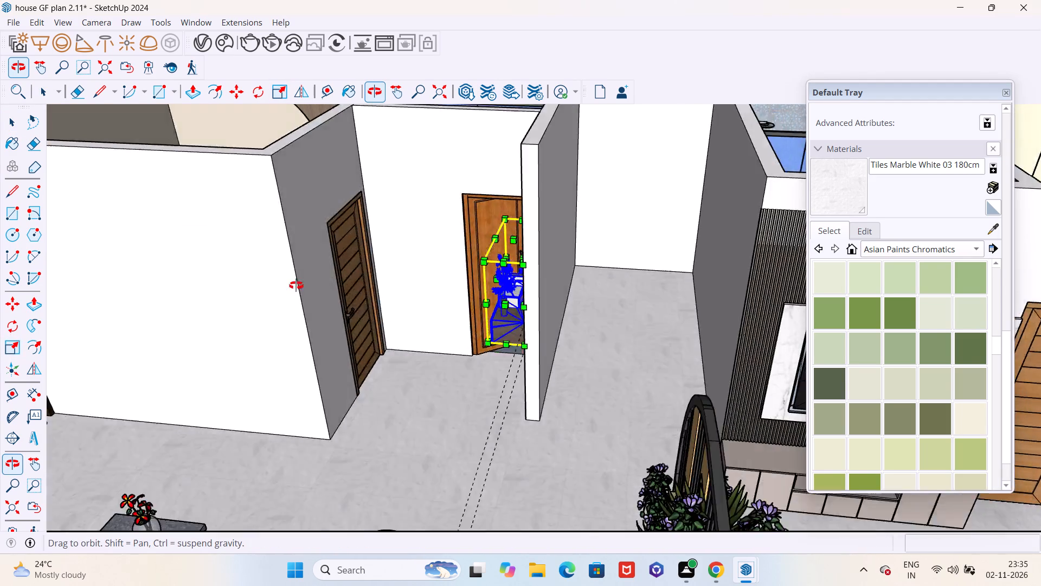
middle_click_drag(296, 285, 529, 365)
scroll(573, 329, "up", 4)
scroll(552, 362, "down", 7)
middle_click_drag(587, 372, 455, 406)
scroll(535, 336, "up", 5)
scroll(537, 346, "down", 4)
middle_click_drag(539, 353, 646, 337)
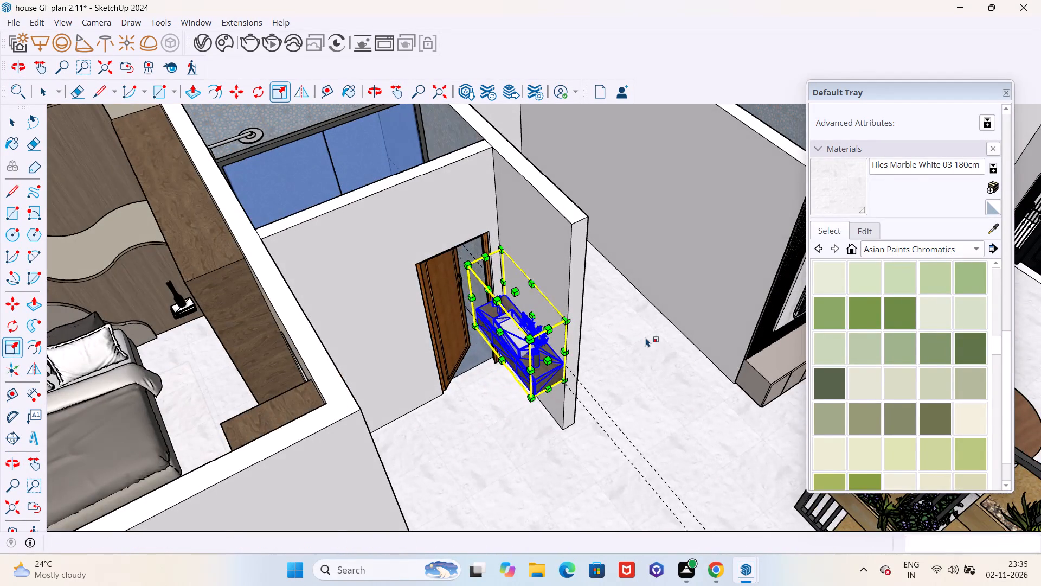
key("p")
scroll(625, 310, "up", 2)
left_click(564, 276)
left_click(576, 305)
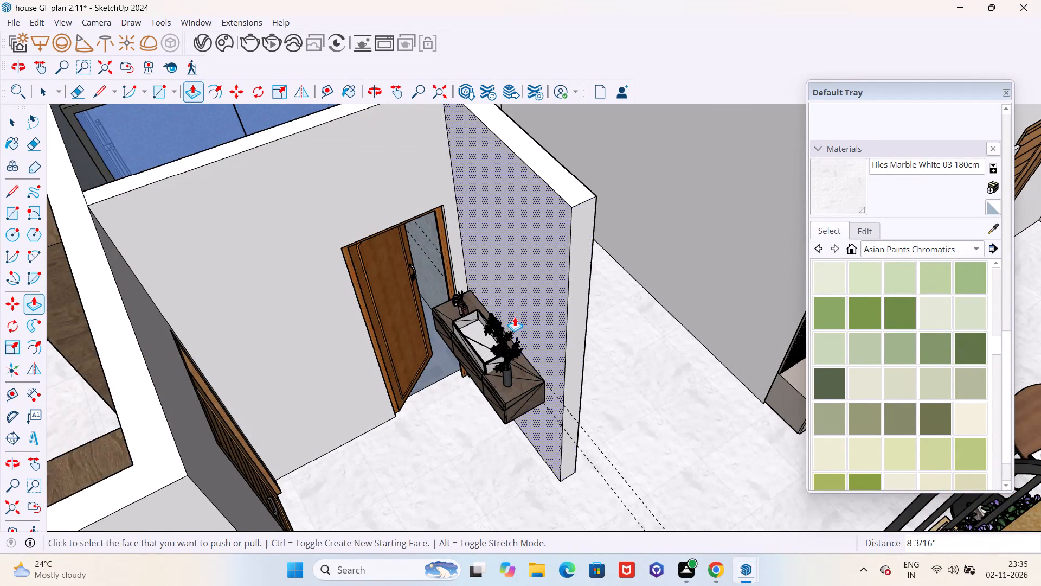
Slide the washbasin unit a few inches along the short wall, away from the bathroom door.
middle_click_drag(522, 317, 671, 318)
key("space")
left_click(590, 393)
scroll(590, 400, "up", 3)
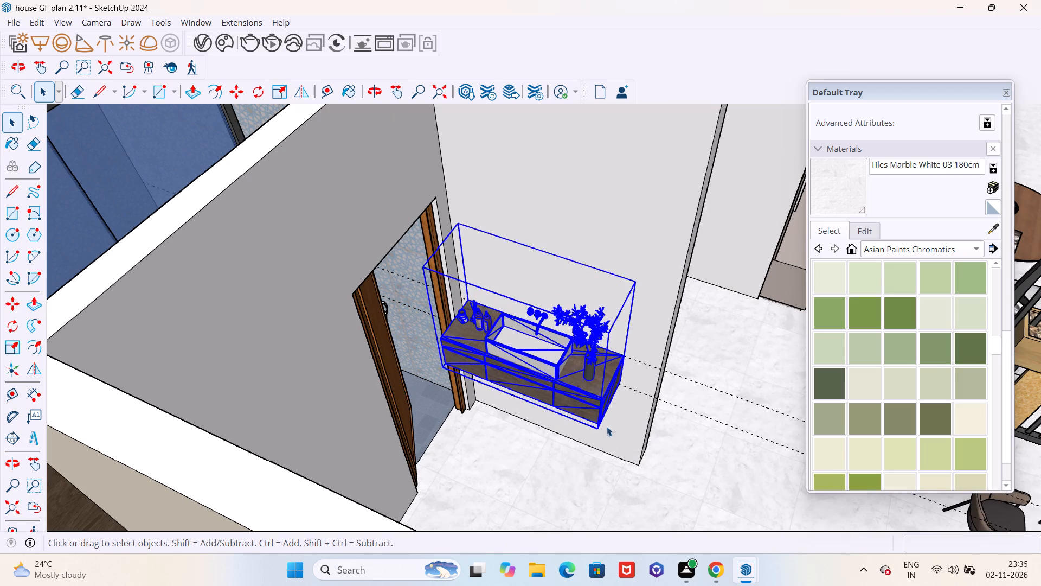
key("m")
left_click(527, 460)
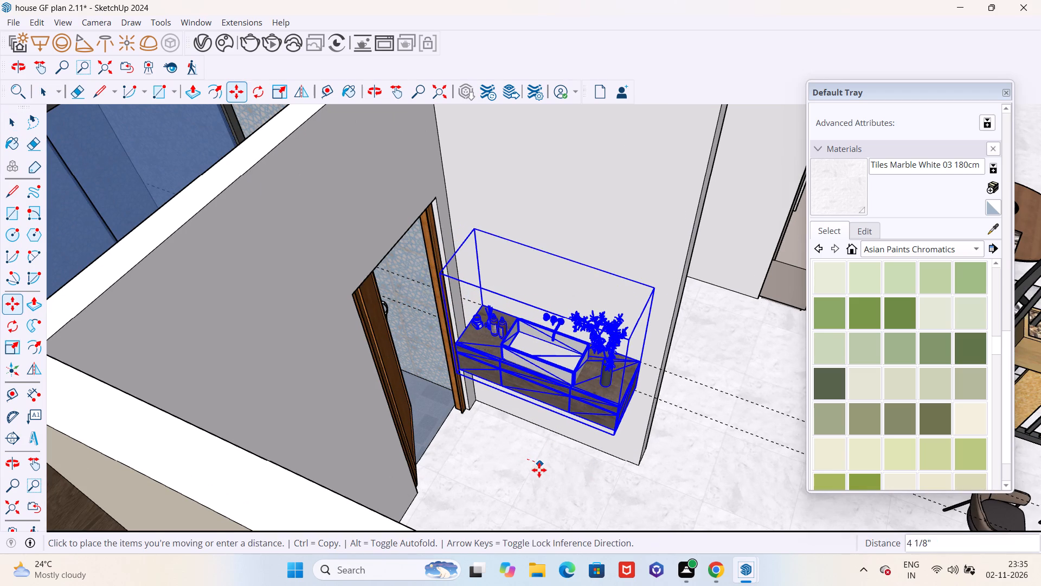
left_click(543, 473)
key("Escape")
key("space")
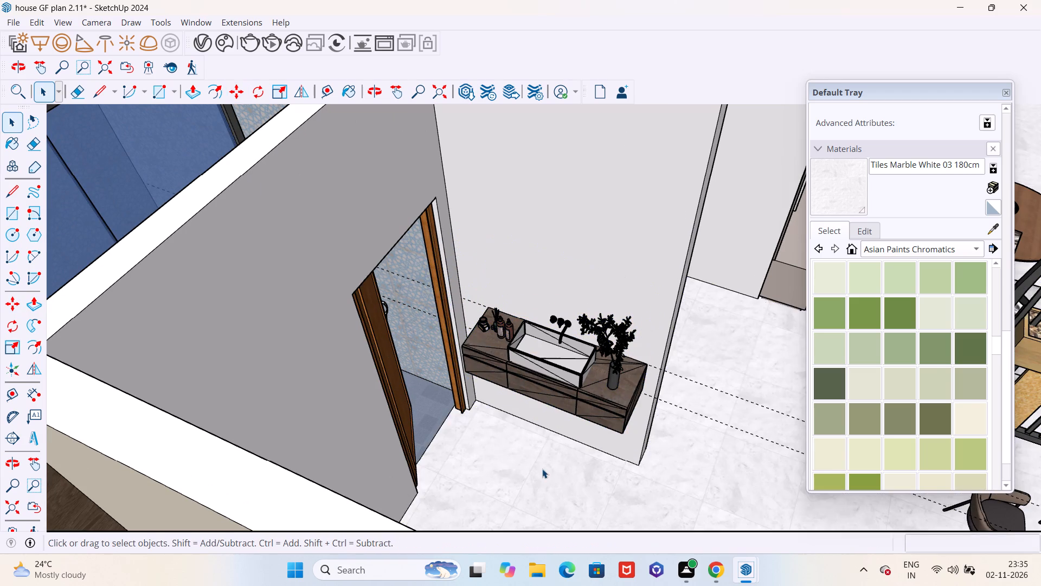
Delete all the construction guides in the model.
scroll(532, 468, "down", 5)
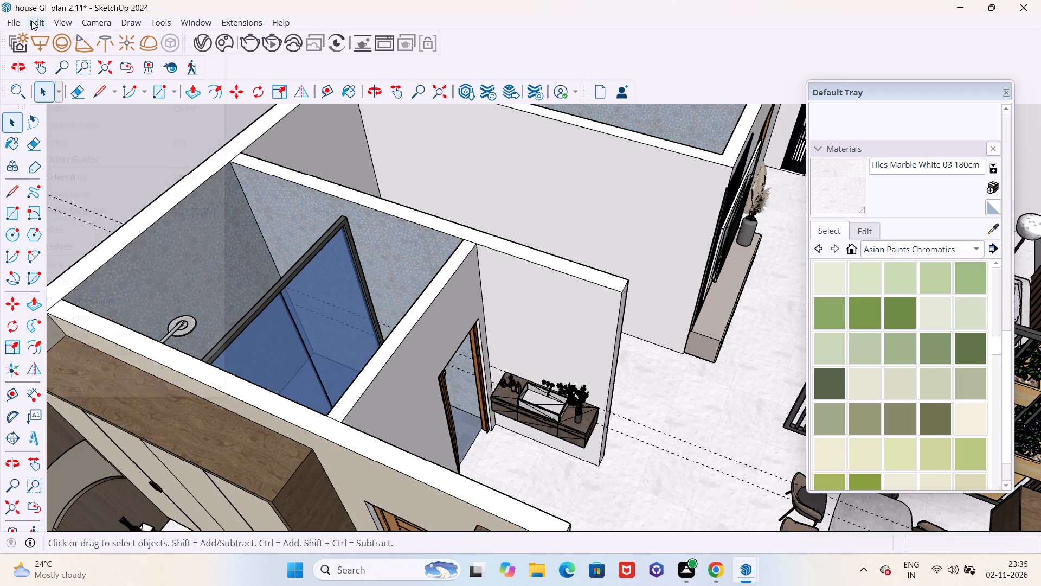
left_click(31, 21)
left_click(66, 155)
Examine how the washbasin unit sits against the short wall and beside the bathroom door.
scroll(457, 238, "down", 4)
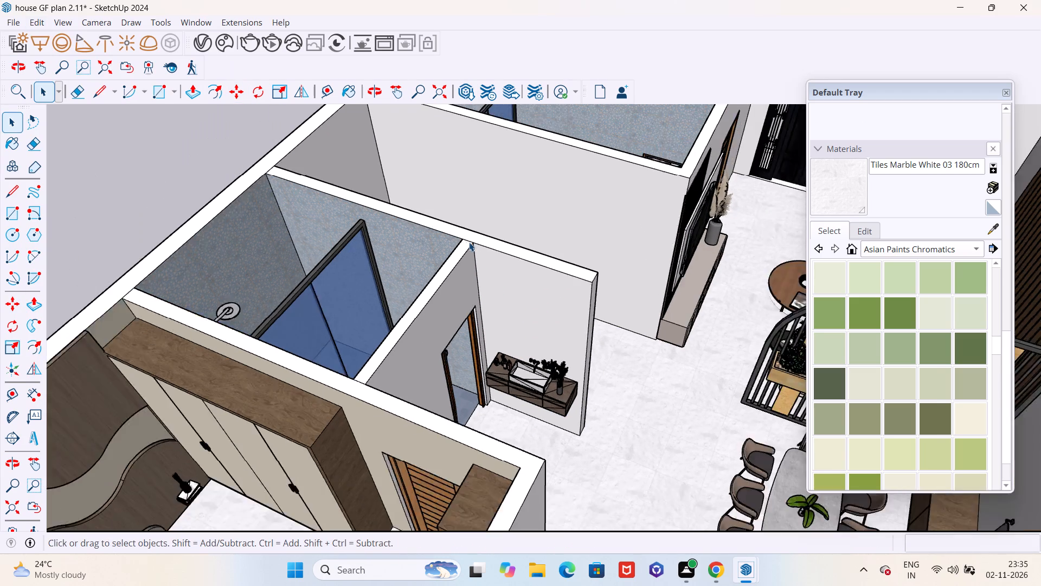
scroll(469, 242, "down", 1)
middle_click_drag(504, 270, 244, 275)
scroll(401, 290, "up", 4)
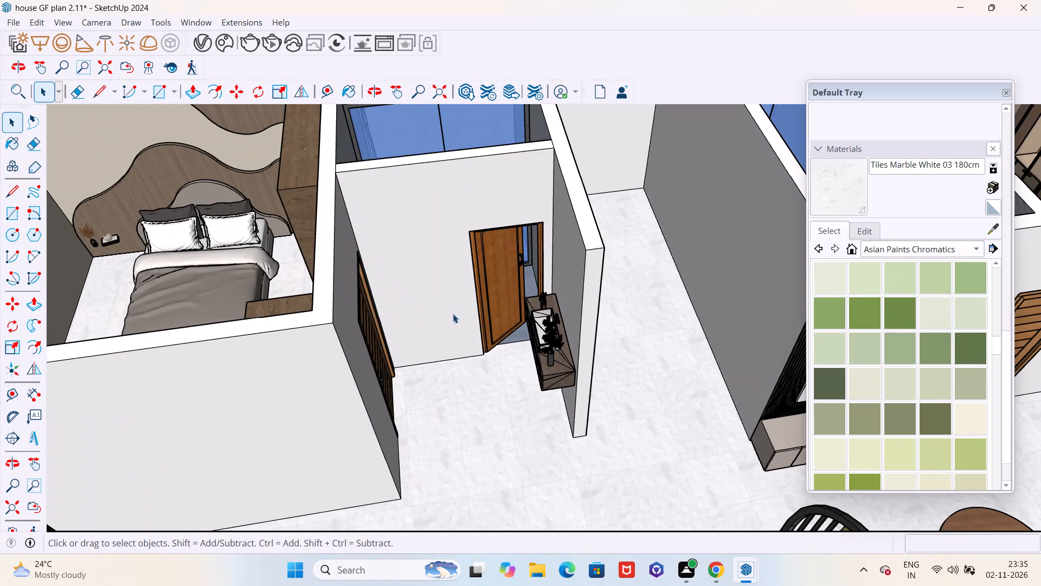
scroll(479, 320, "up", 4)
scroll(504, 328, "down", 4)
middle_click_drag(511, 332, 676, 299)
scroll(615, 339, "up", 6)
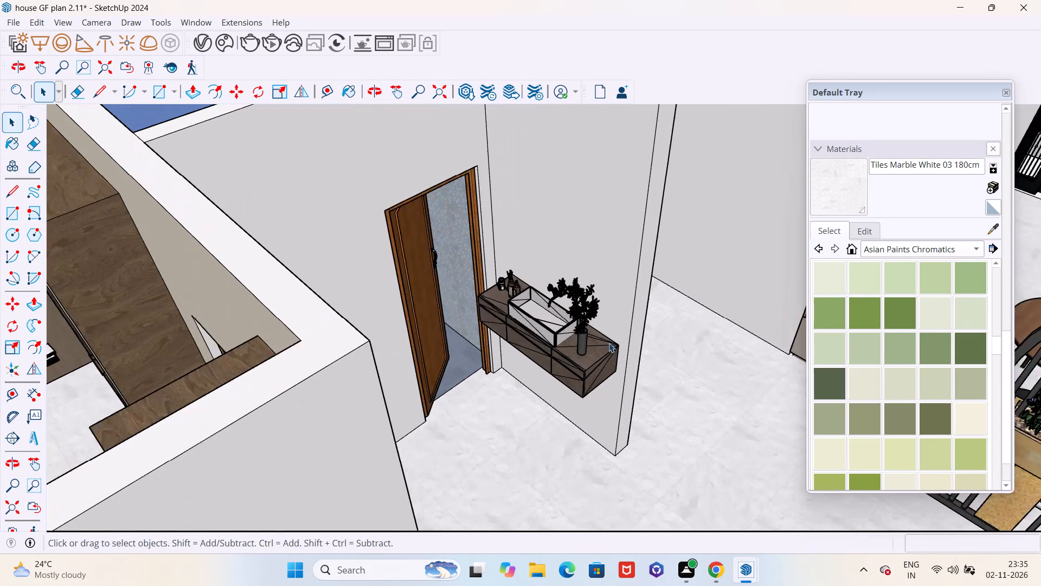
scroll(601, 352, "up", 10)
scroll(597, 354, "down", 4)
middle_click_drag(552, 360, 658, 372)
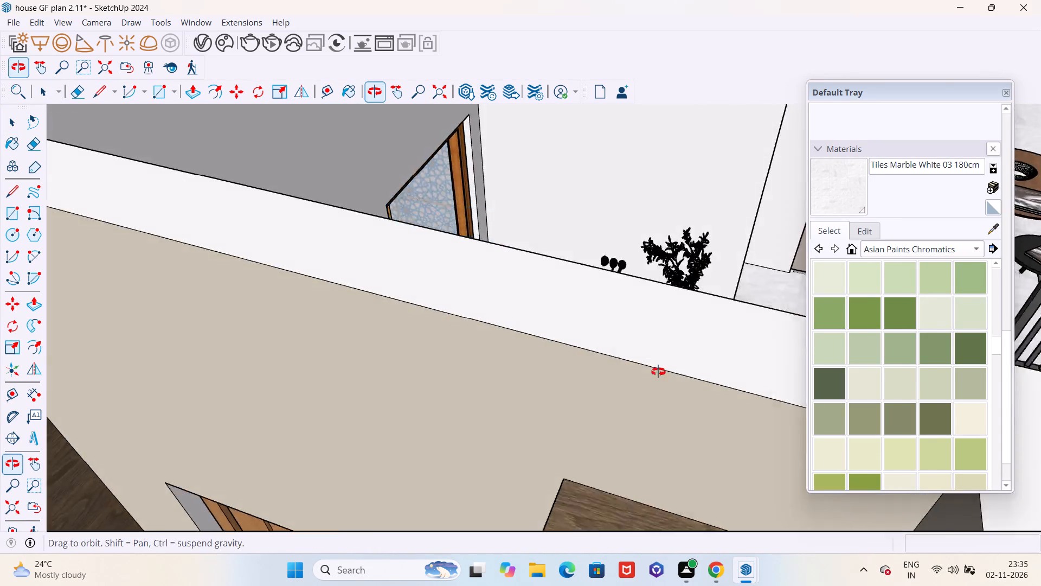
middle_click_drag(658, 372, 468, 400)
Scale the washbasin unit's depth down slightly, keeping its back against the wall.
left_click(490, 404)
scroll(465, 425, "up", 1)
middle_click_drag(465, 425, 483, 397)
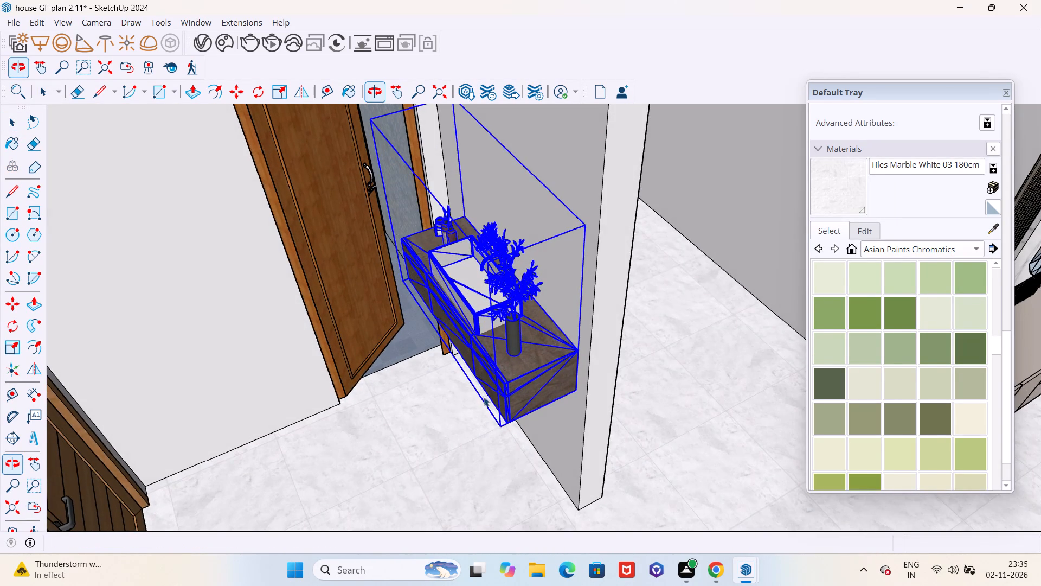
key("s")
scroll(500, 398, "up", 4)
left_click_drag(399, 209, 423, 205)
key("space")
scroll(516, 329, "down", 8)
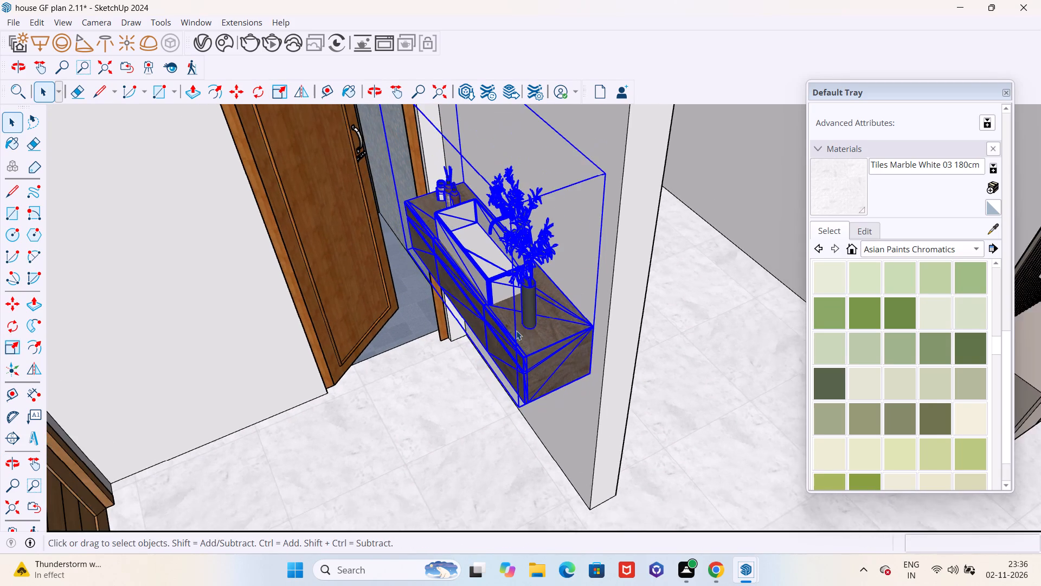
scroll(516, 330, "down", 4)
key("Escape")
key("space")
key("space")
scroll(514, 334, "down", 17)
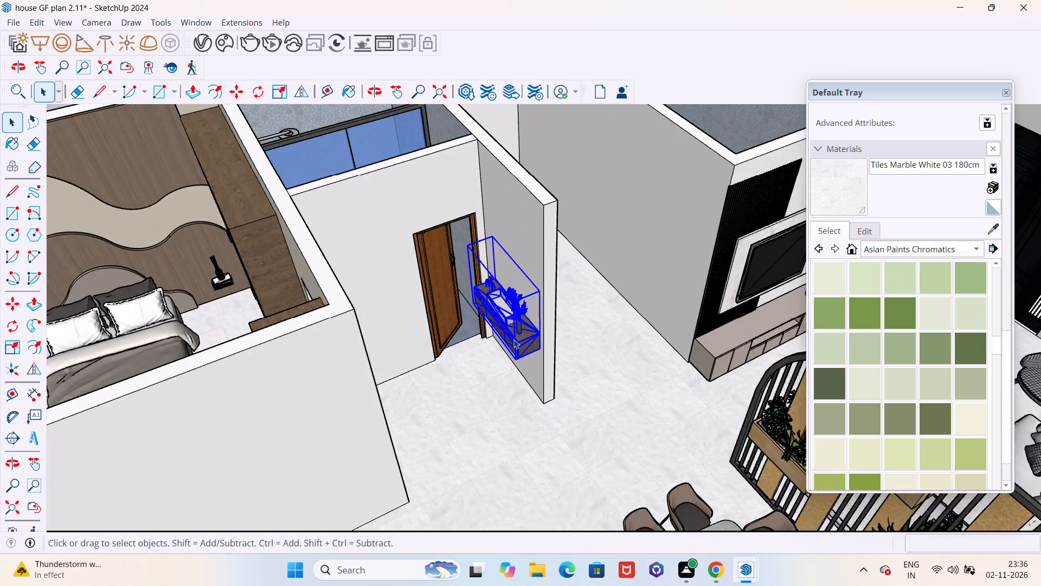
scroll(513, 339, "down", 12)
left_click(247, 167)
Examine the washbasin area, the passage behind its wall and the whole floor layout from several angles.
scroll(499, 270, "up", 6)
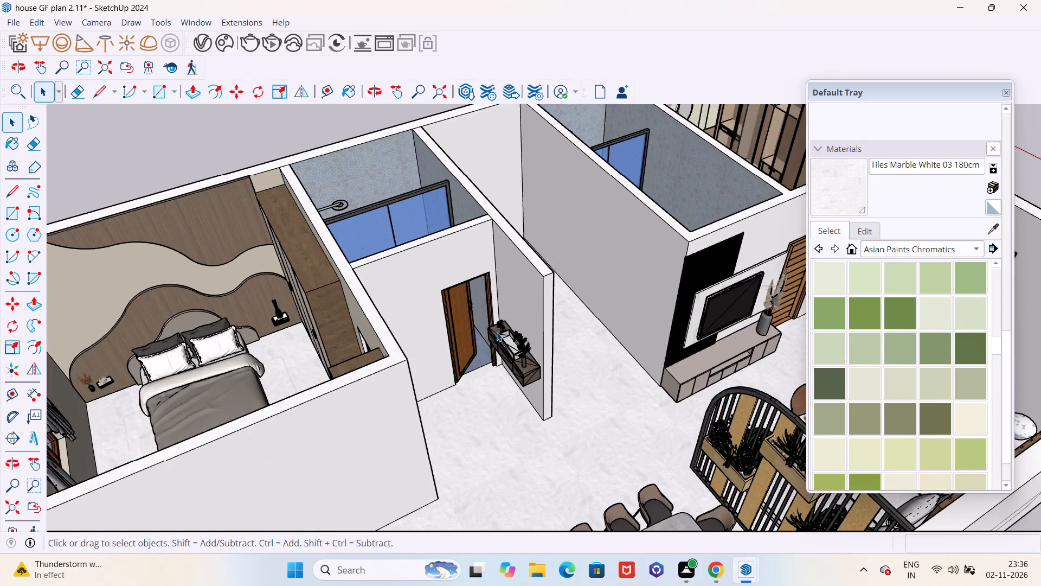
scroll(497, 332, "up", 3)
scroll(497, 340, "down", 5)
middle_click_drag(500, 346, 586, 386)
key("space")
scroll(538, 369, "up", 6)
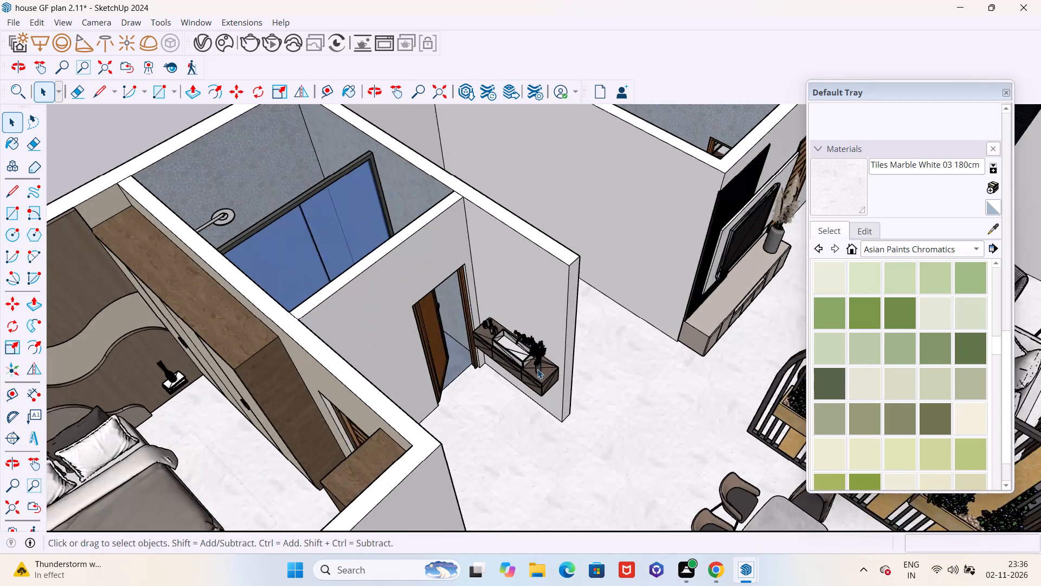
scroll(534, 365, "up", 6)
scroll(534, 365, "down", 1)
scroll(534, 365, "up", 7)
middle_click_drag(534, 364, 673, 340)
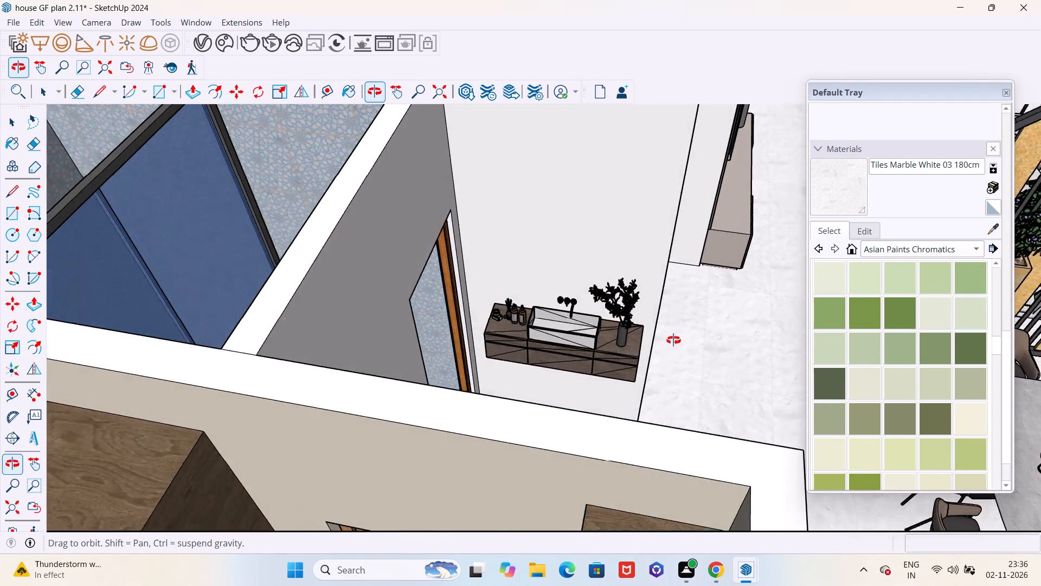
middle_click_drag(673, 340, 397, 385)
scroll(440, 374, "down", 10)
middle_click_drag(496, 394, 354, 394)
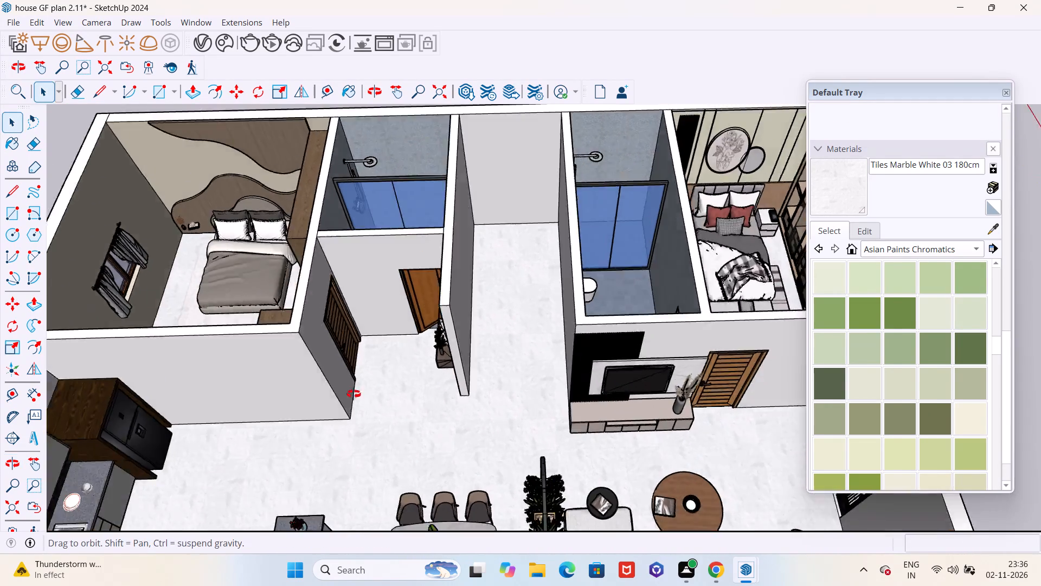
middle_click_drag(354, 394, 307, 393)
scroll(422, 355, "up", 1)
scroll(425, 359, "down", 5)
middle_click_drag(425, 367, 531, 327)
scroll(510, 278, "up", 4)
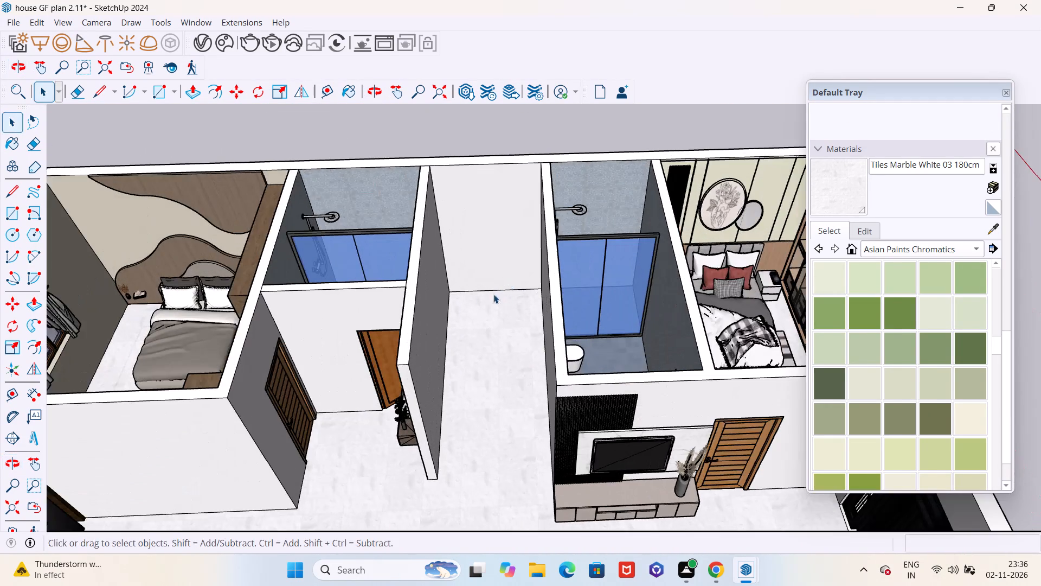
scroll(415, 303, "down", 7)
middle_click_drag(404, 340, 345, 300)
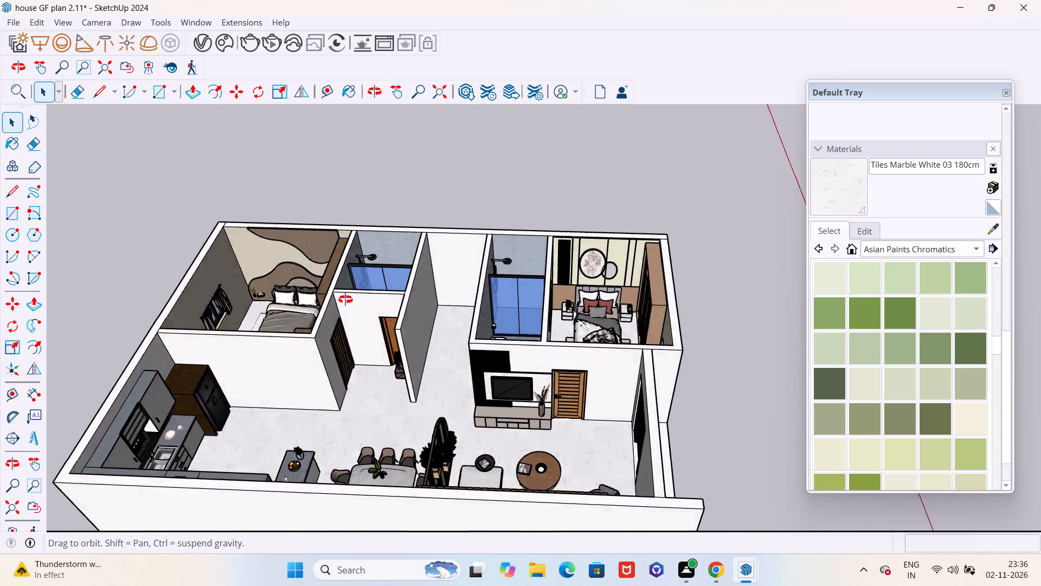
middle_click_drag(345, 300, 284, 261)
scroll(419, 341, "up", 4)
scroll(350, 323, "down", 5)
scroll(163, 241, "down", 6)
middle_click_drag(191, 289, 210, 296)
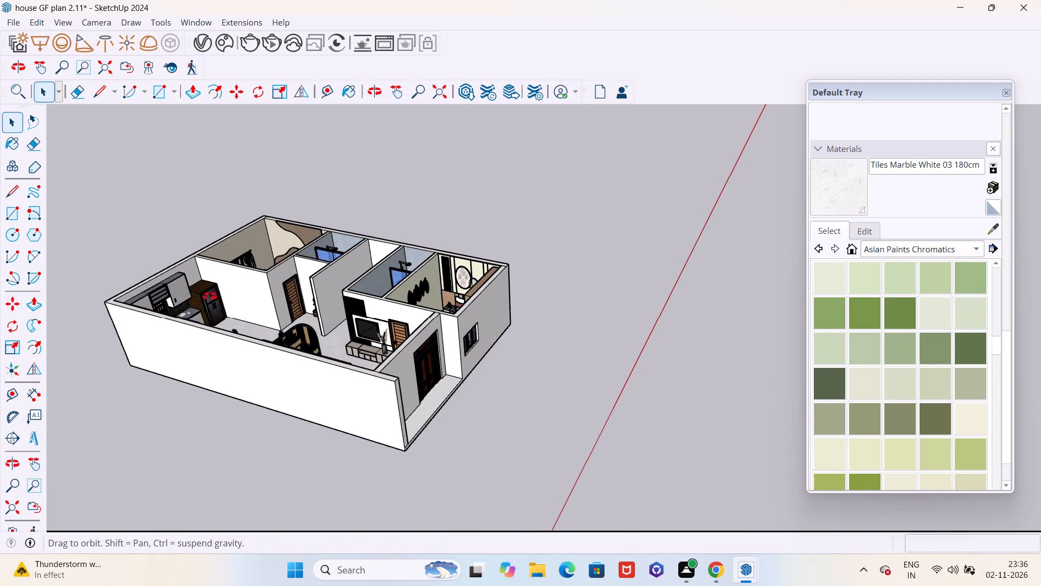
middle_click_drag(210, 296, 409, 334)
scroll(312, 364, "down", 3)
middle_click_drag(348, 401, 210, 388)
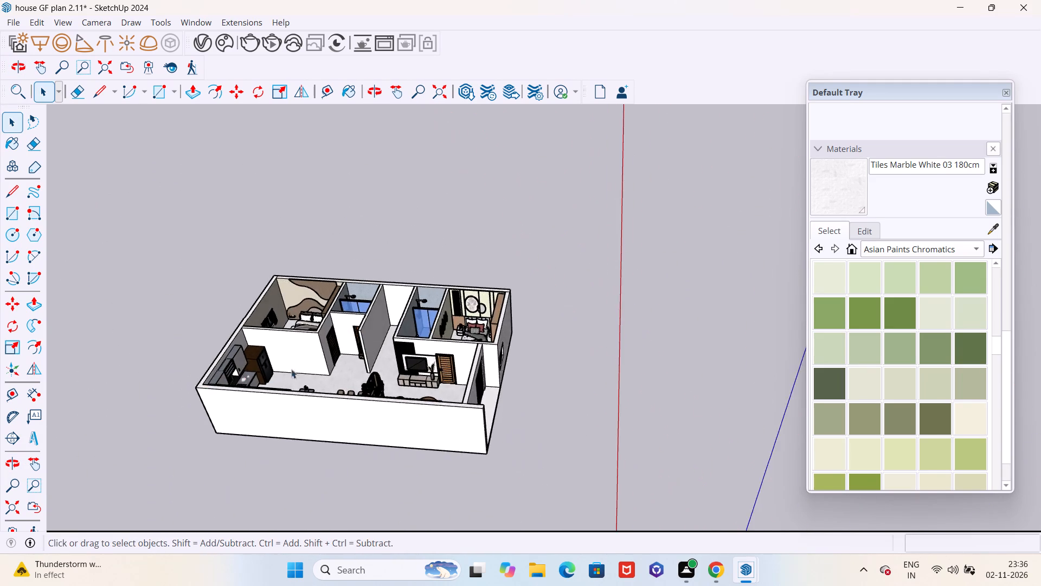
Place a horizontal guide on the passage's end wall, 5' above its floor edge.
scroll(323, 359, "up", 5)
scroll(429, 323, "up", 10)
left_click(439, 308)
scroll(421, 321, "up", 2)
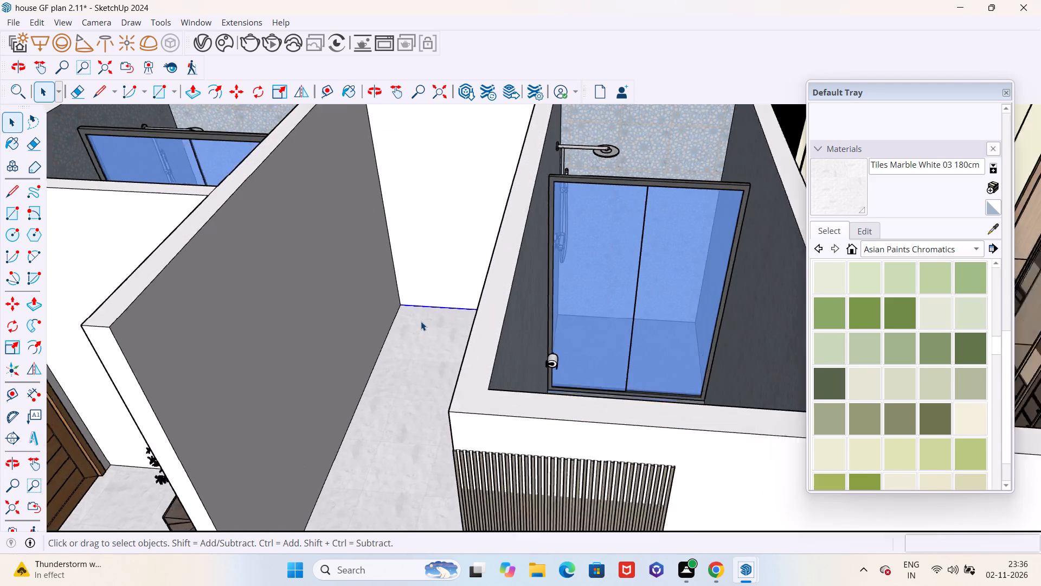
scroll(421, 321, "up", 7)
key("m")
scroll(413, 327, "down", 5)
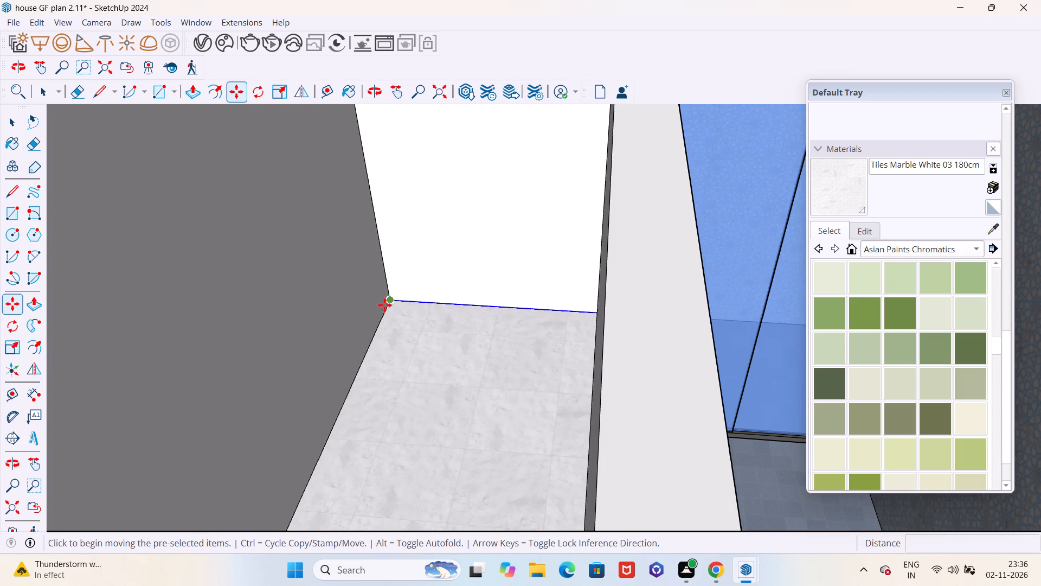
key("t")
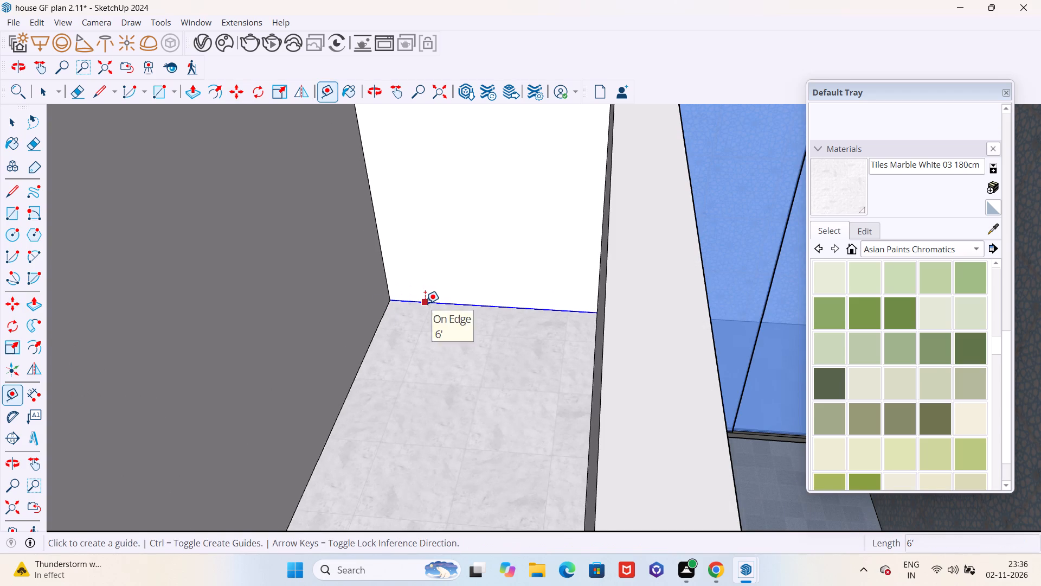
left_click(425, 303)
scroll(425, 303, "down", 4)
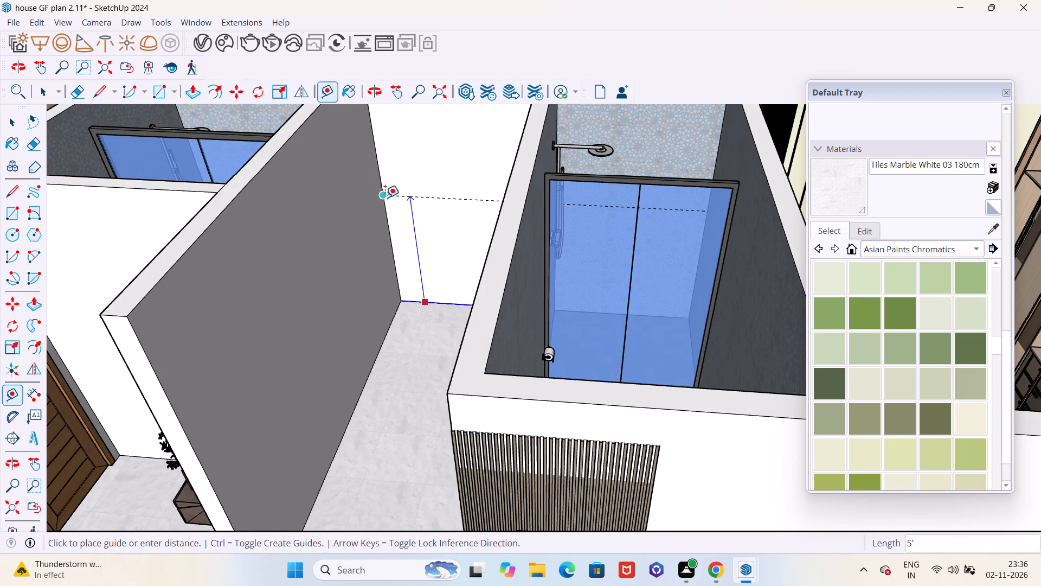
left_click(385, 198)
Place a vertical guide on the washbasin partition's passage side, 6' from the passage's end wall.
scroll(464, 282, "down", 4)
middle_click_drag(394, 294, 511, 270)
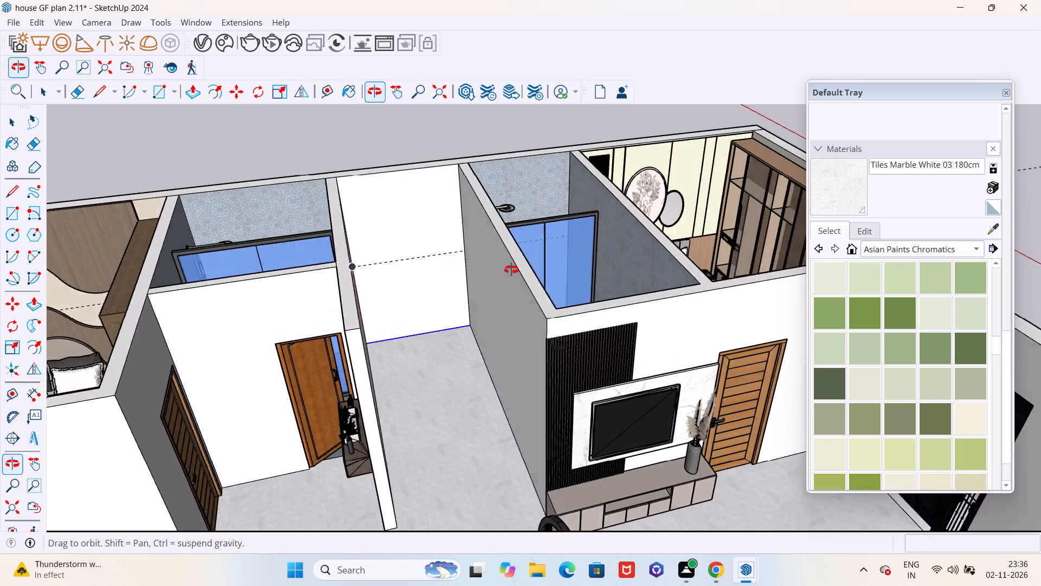
middle_click_drag(511, 270, 402, 345)
scroll(407, 257, "up", 3)
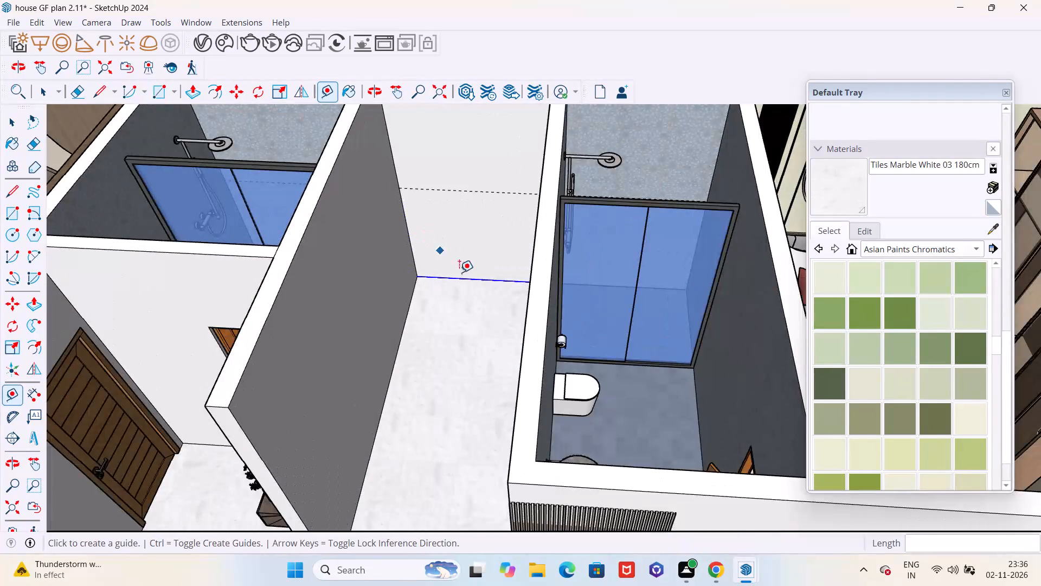
scroll(467, 317, "down", 5)
middle_click_drag(462, 328, 387, 337)
scroll(472, 221, "up", 5)
left_click(466, 256)
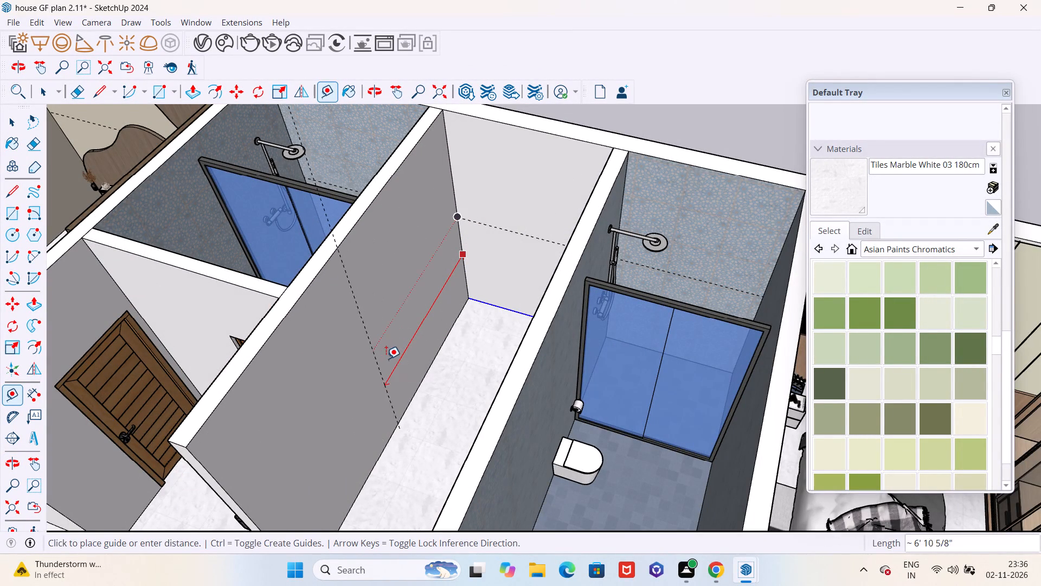
scroll(383, 366, "down", 3)
middle_click_drag(389, 366, 420, 347)
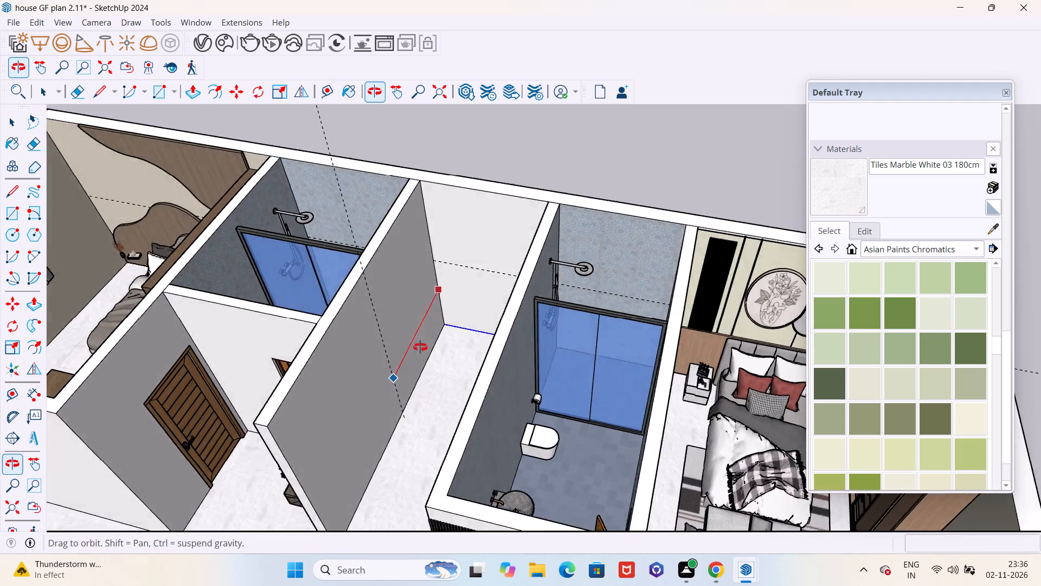
middle_click_drag(420, 347, 442, 382)
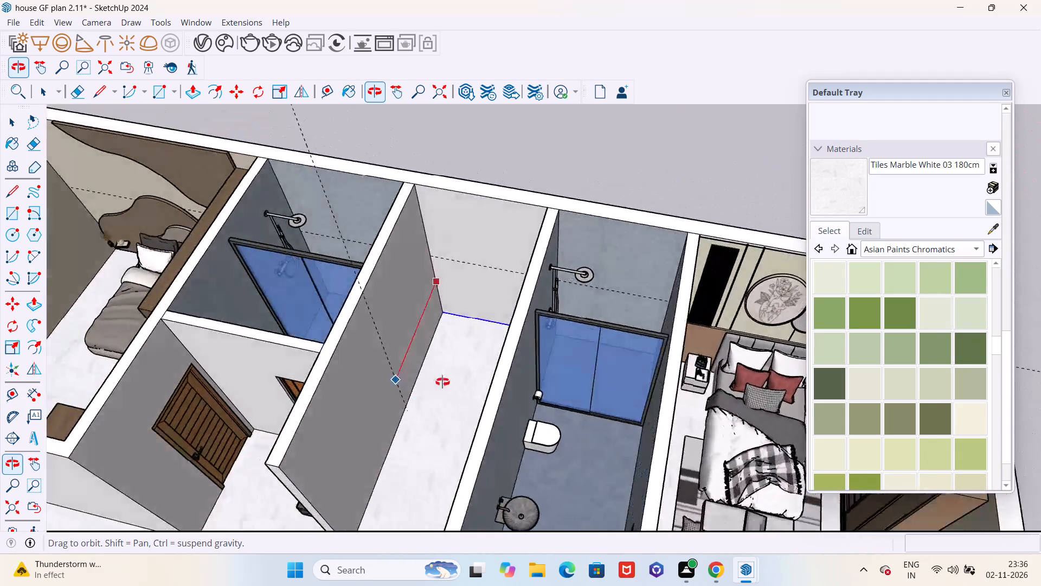
middle_click_drag(442, 382, 423, 337)
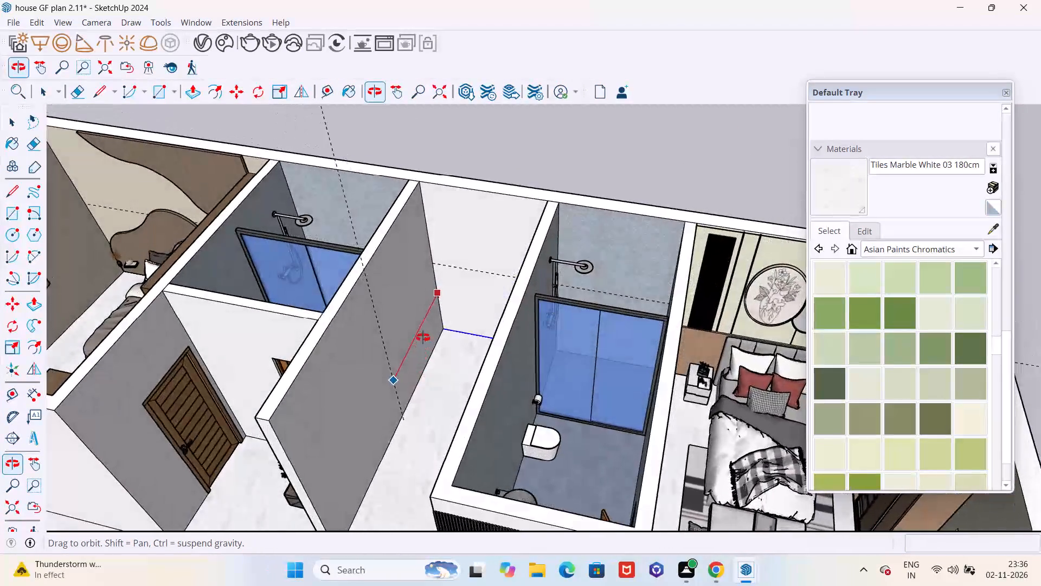
middle_click_drag(423, 337, 494, 289)
scroll(490, 280, "down", 10)
middle_click_drag(489, 277, 452, 329)
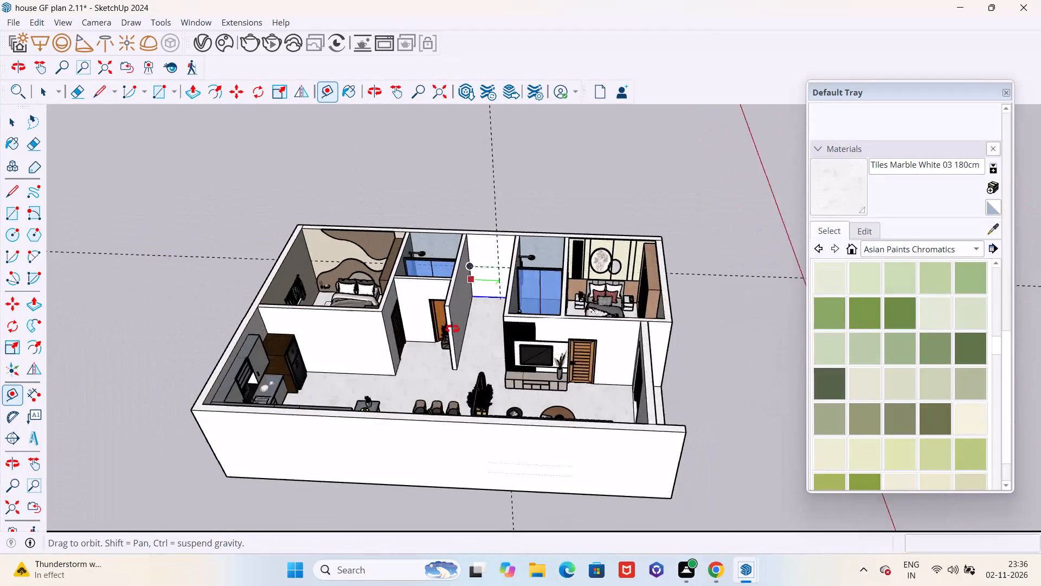
middle_click_drag(452, 329, 385, 424)
scroll(475, 257, "up", 7)
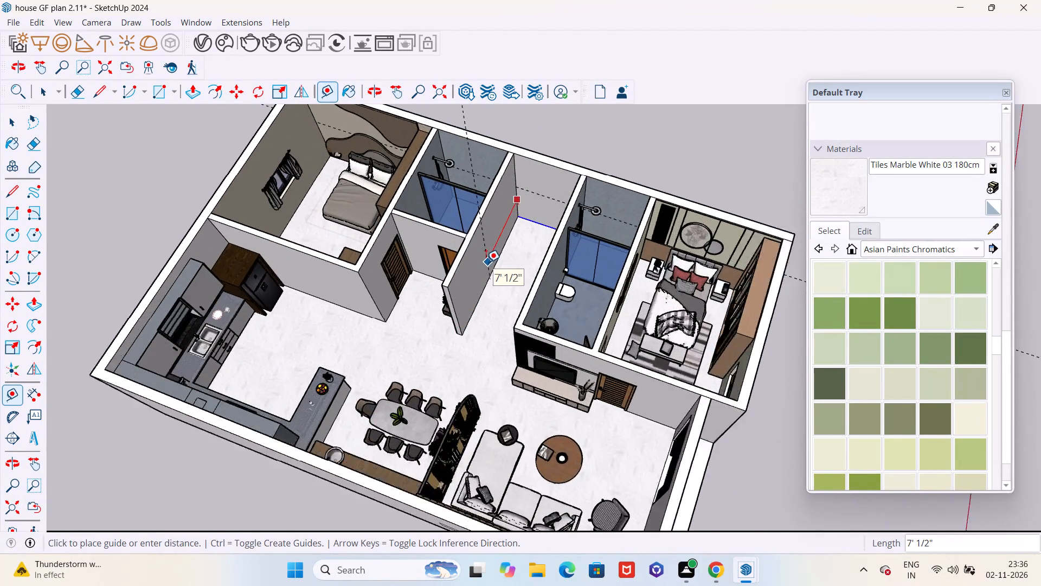
scroll(486, 262, "up", 6)
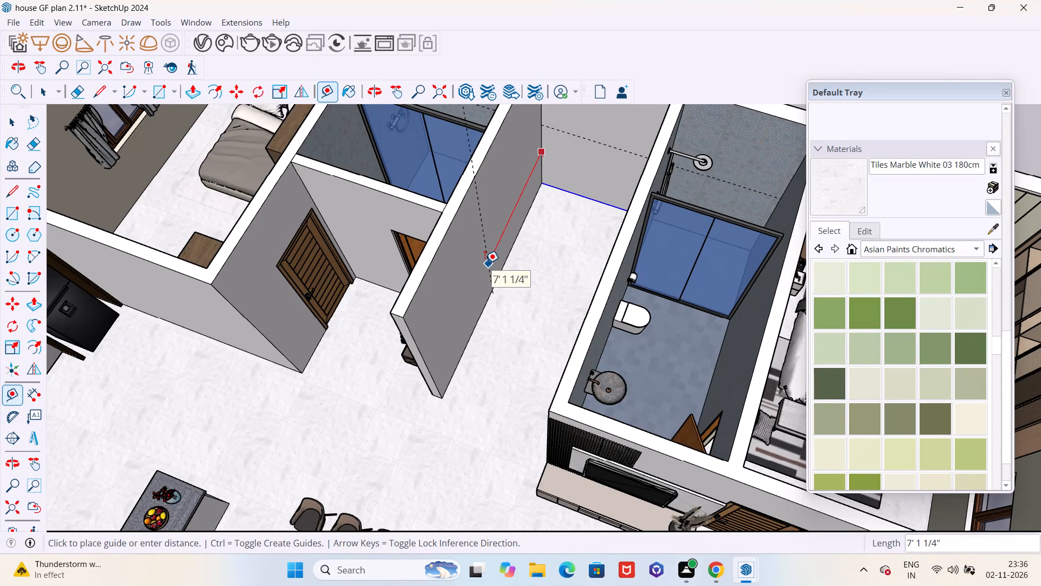
key("6")
key("apostrophe")
key("Return")
Draw a 6" riser and a 1' tread on the partition's passage side, starting at the foot of the vertical guide.
scroll(485, 297, "down", 3)
middle_click_drag(494, 316, 489, 260)
scroll(511, 286, "up", 6)
key("l")
scroll(510, 291, "up", 5)
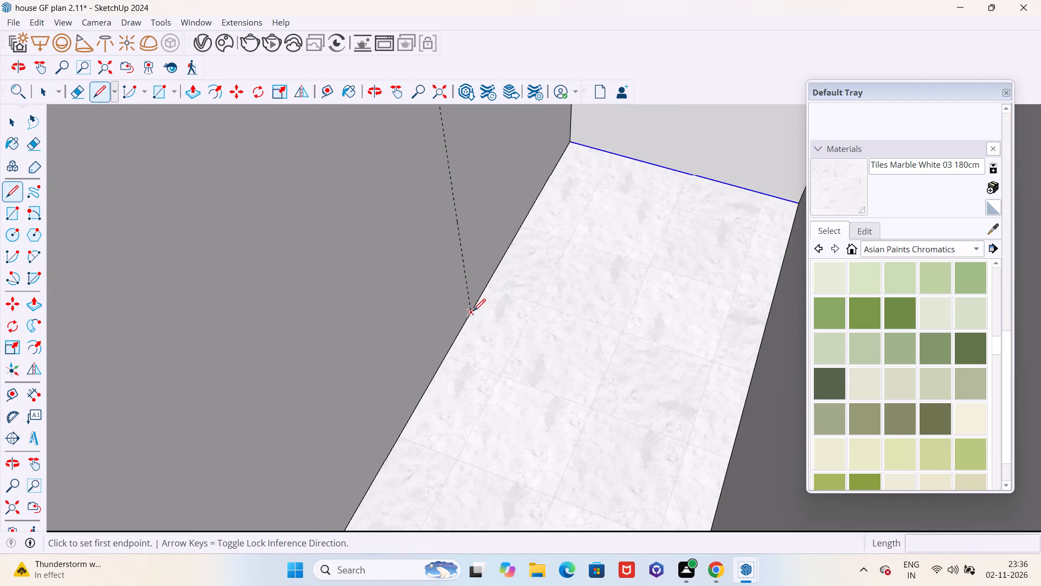
scroll(472, 317, "up", 4)
left_click(471, 313)
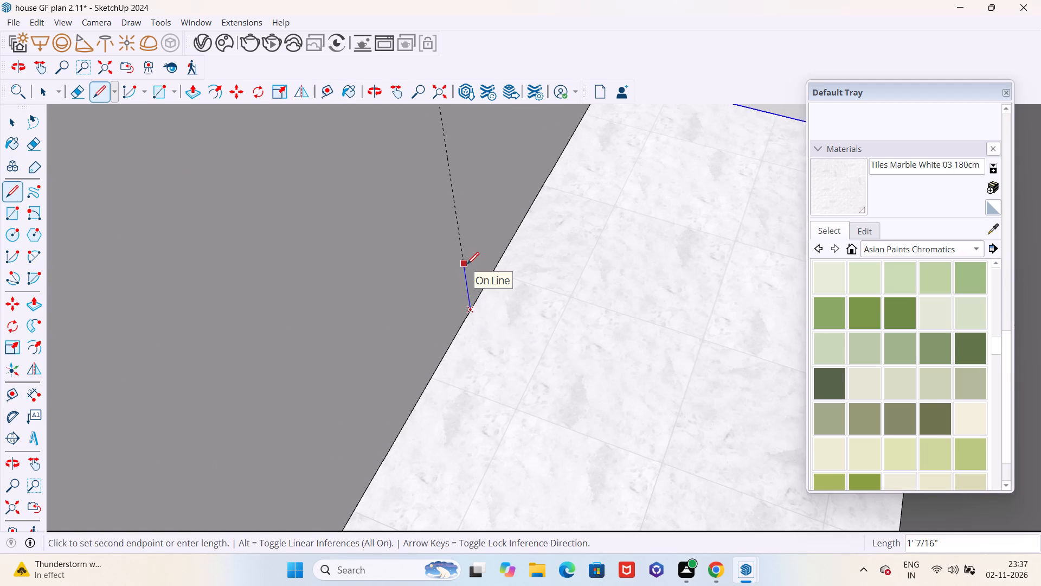
type("6\"")
key("Return")
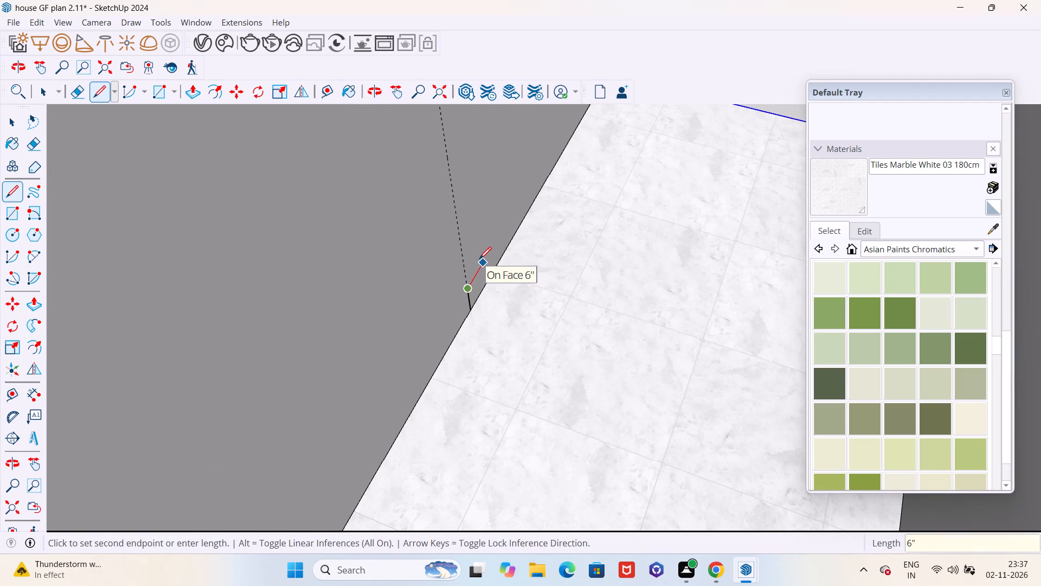
key("1")
key("apostrophe")
key("Return")
middle_click_drag(483, 289, 481, 289)
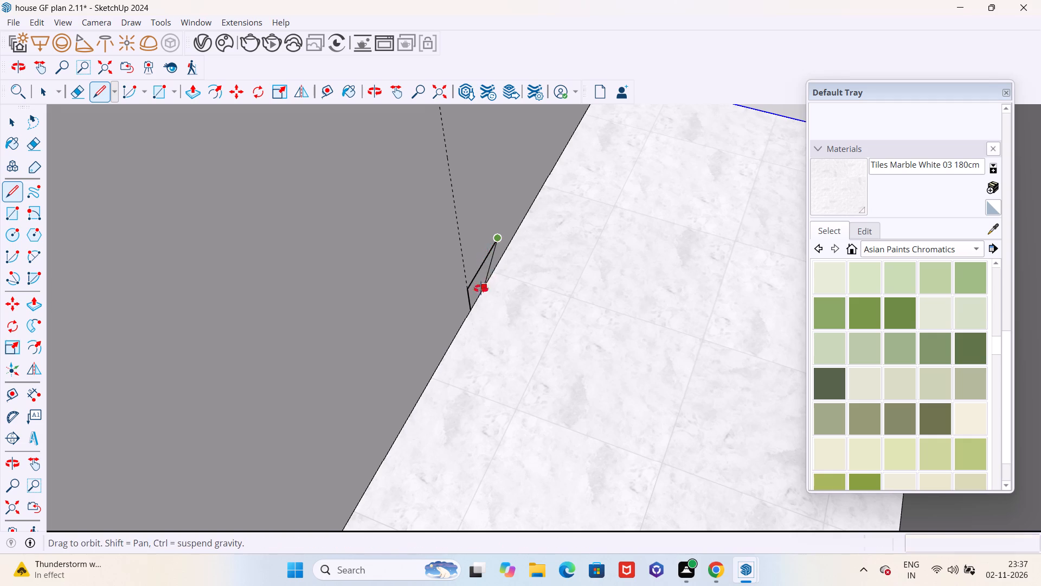
middle_click_drag(481, 289, 409, 263)
key("space")
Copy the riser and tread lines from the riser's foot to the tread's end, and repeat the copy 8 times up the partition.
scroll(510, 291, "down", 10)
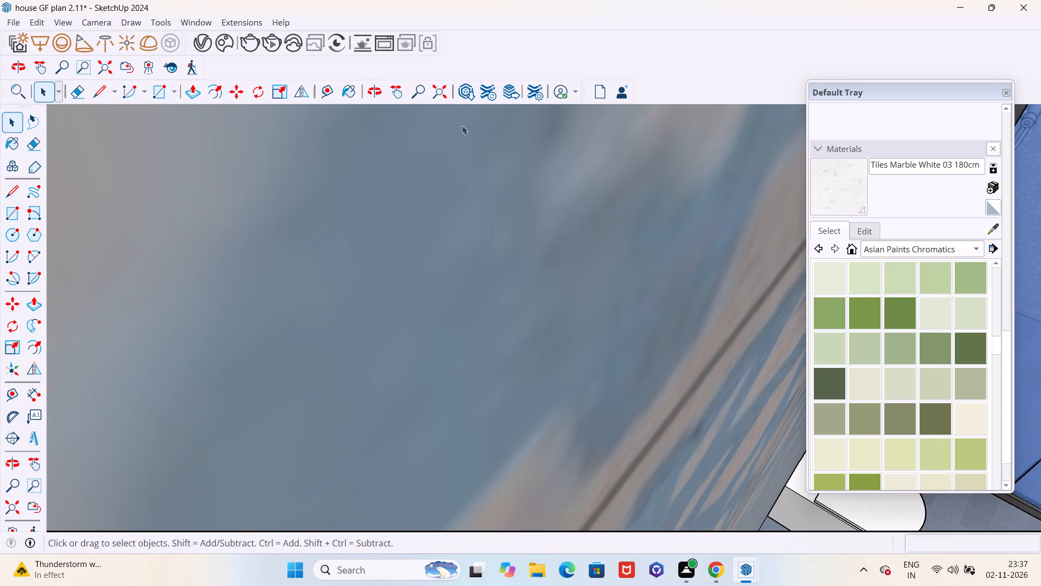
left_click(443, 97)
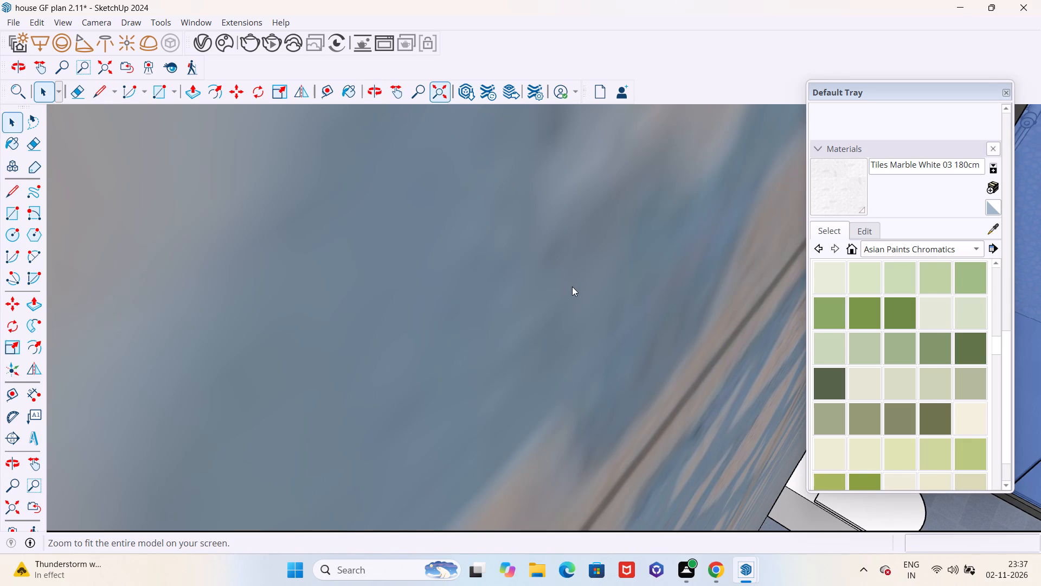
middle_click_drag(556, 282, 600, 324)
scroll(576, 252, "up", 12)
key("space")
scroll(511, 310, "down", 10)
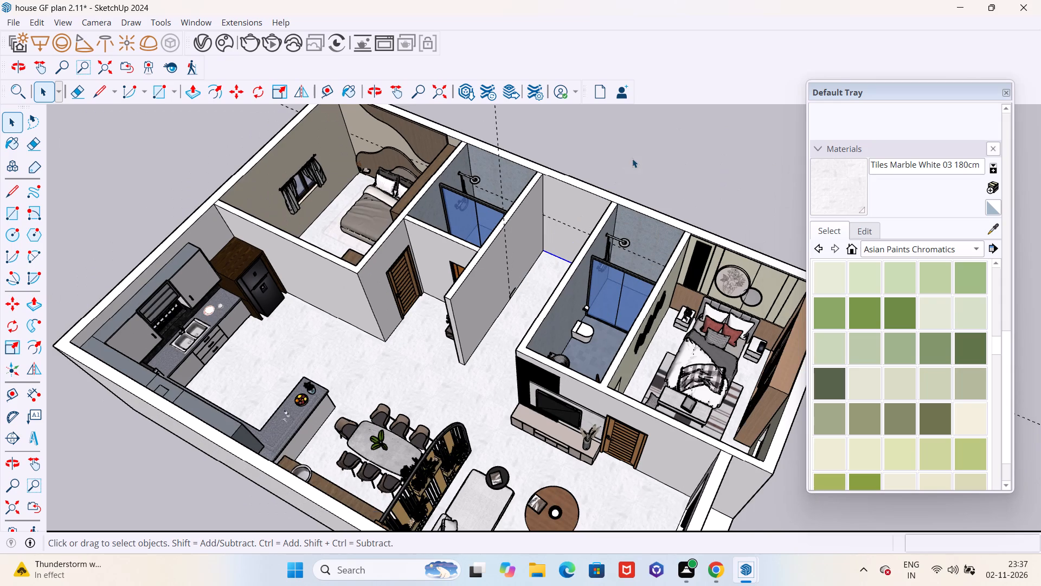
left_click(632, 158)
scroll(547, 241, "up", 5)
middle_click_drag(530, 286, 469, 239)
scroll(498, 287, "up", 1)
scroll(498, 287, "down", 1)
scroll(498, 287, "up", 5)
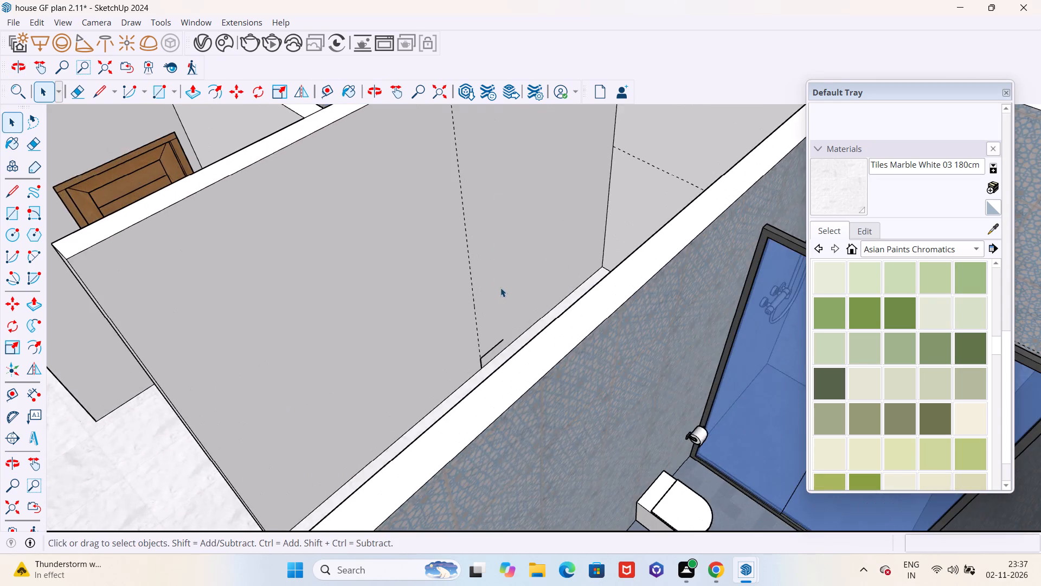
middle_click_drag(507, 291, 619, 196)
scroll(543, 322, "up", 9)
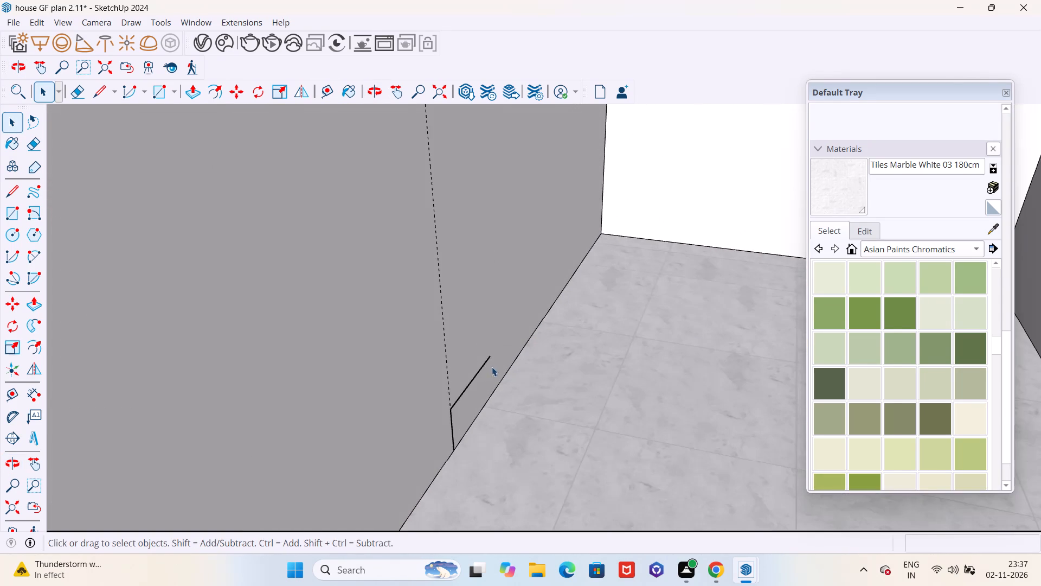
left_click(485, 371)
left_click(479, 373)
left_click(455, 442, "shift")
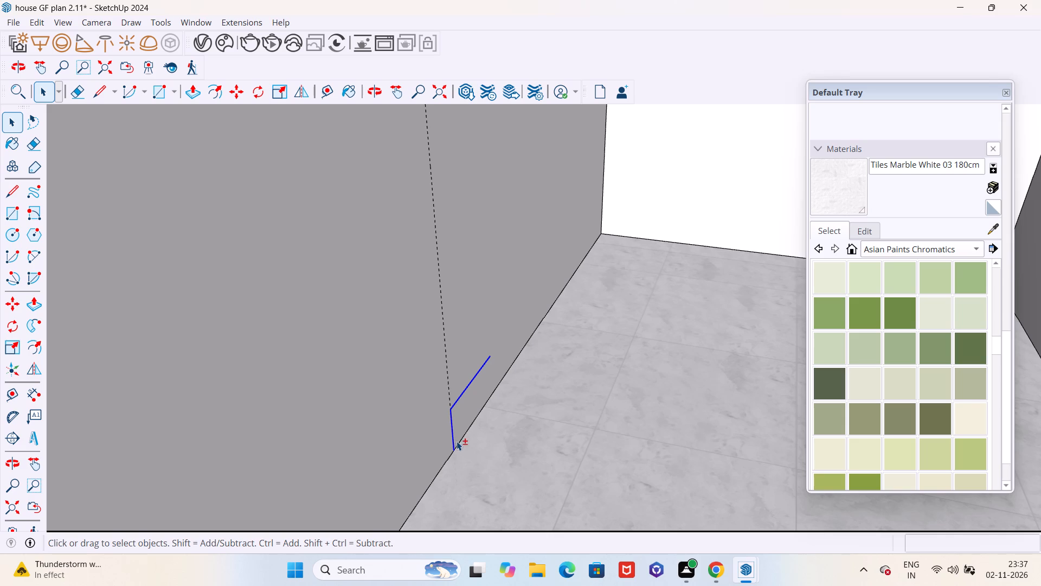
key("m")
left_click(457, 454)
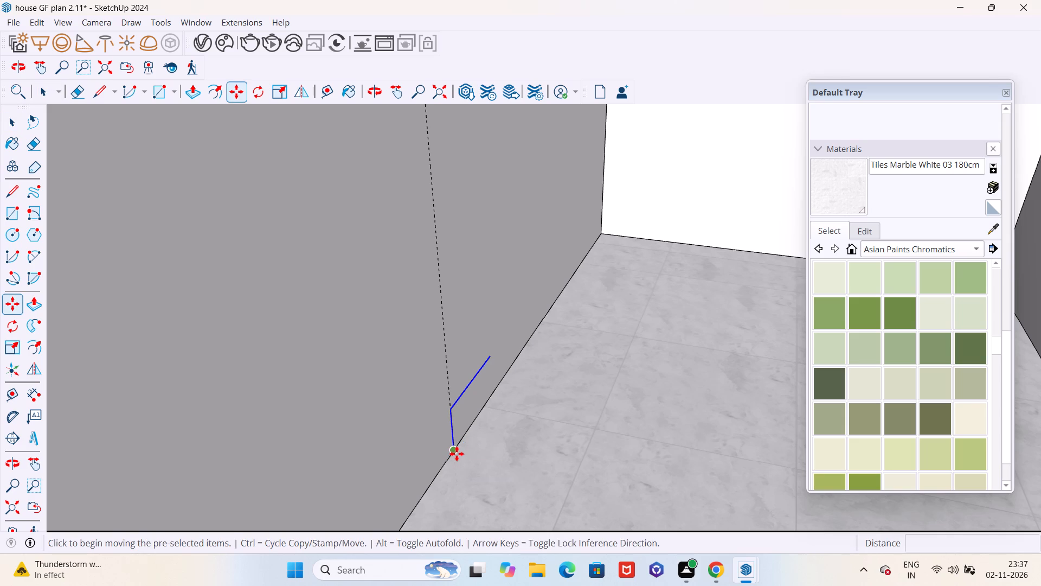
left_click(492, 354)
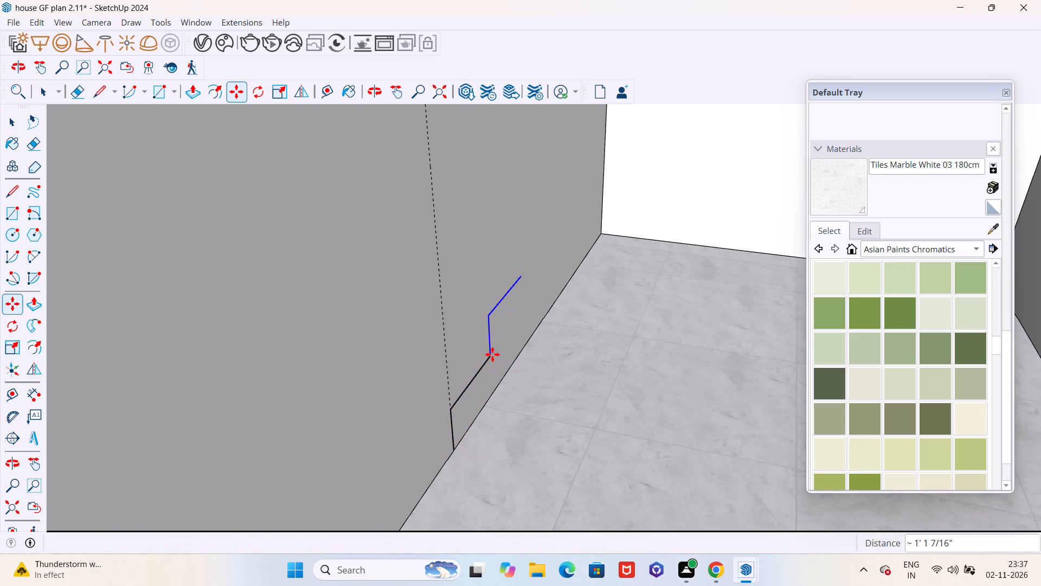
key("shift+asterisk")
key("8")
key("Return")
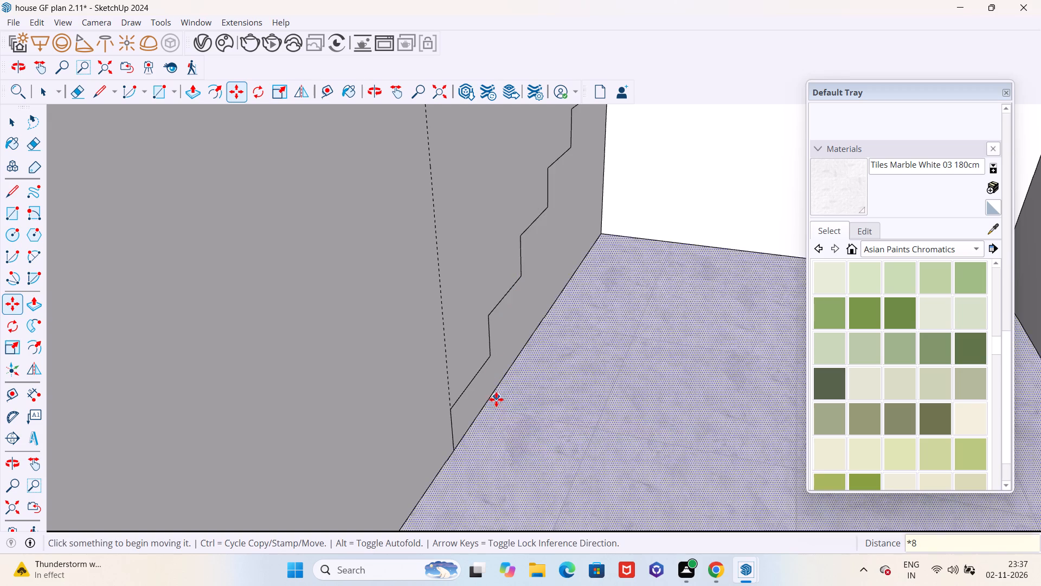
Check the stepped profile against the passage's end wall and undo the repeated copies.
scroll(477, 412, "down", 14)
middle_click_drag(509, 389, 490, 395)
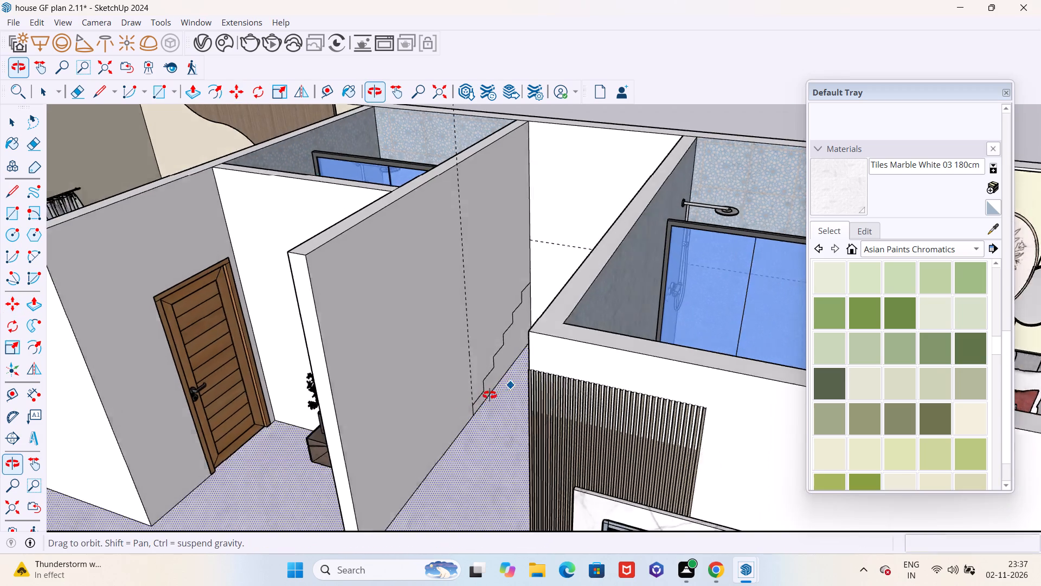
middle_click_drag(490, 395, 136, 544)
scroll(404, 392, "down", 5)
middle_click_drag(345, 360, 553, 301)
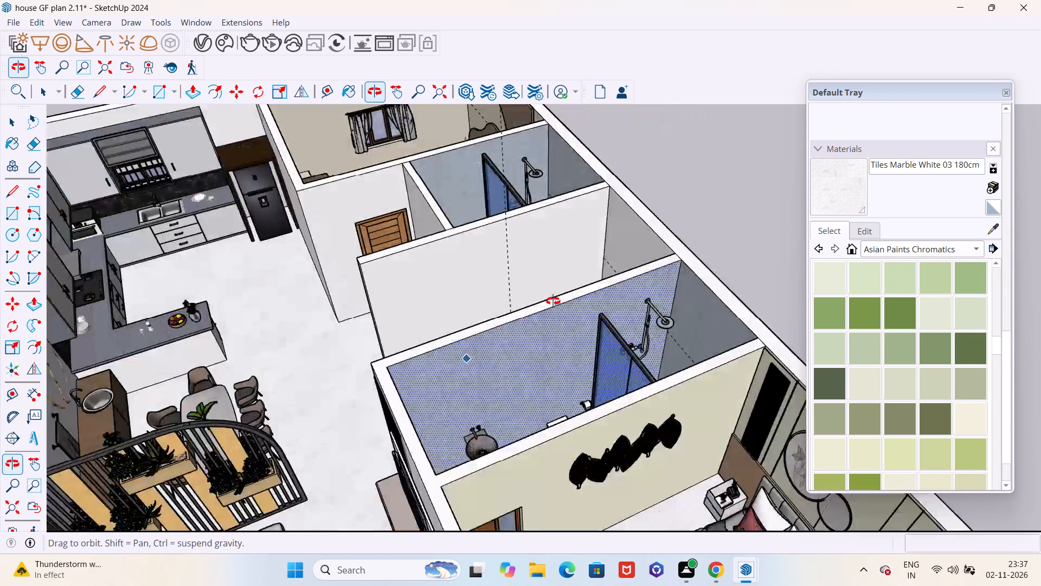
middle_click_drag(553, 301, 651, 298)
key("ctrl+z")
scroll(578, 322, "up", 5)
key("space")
Place a second vertical guide on the partition's passage side, 8' from the passage's end wall.
scroll(556, 346, "down", 4)
middle_click_drag(557, 342, 568, 340)
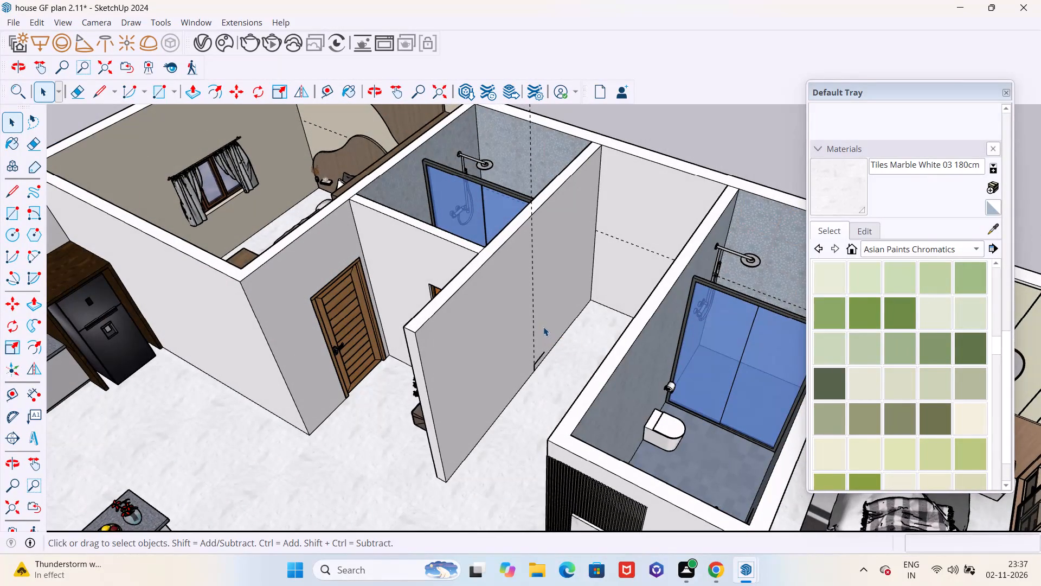
key("t")
scroll(597, 275, "up", 4)
left_click(589, 264)
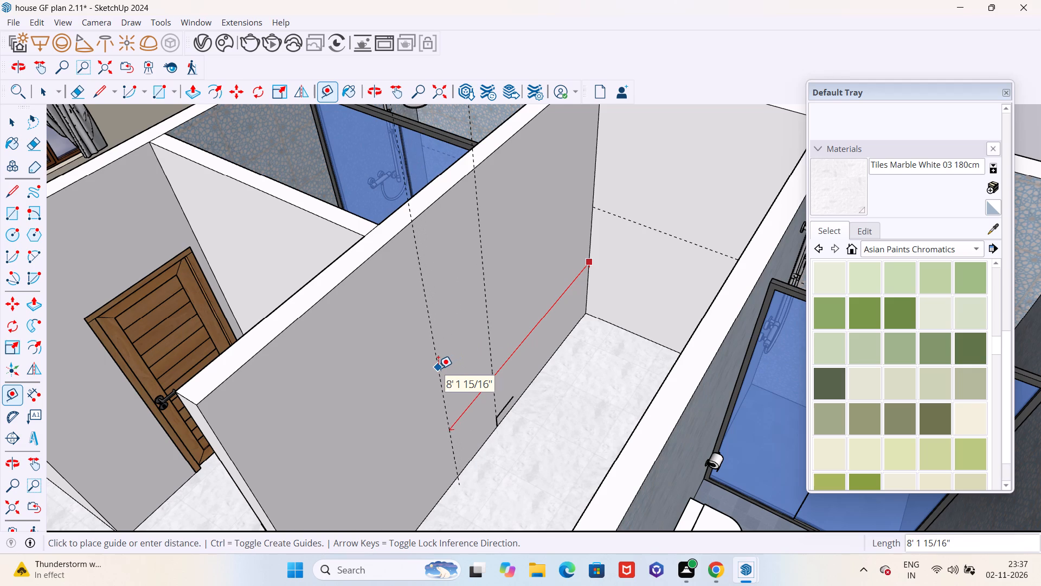
type("8'")
key("Return")
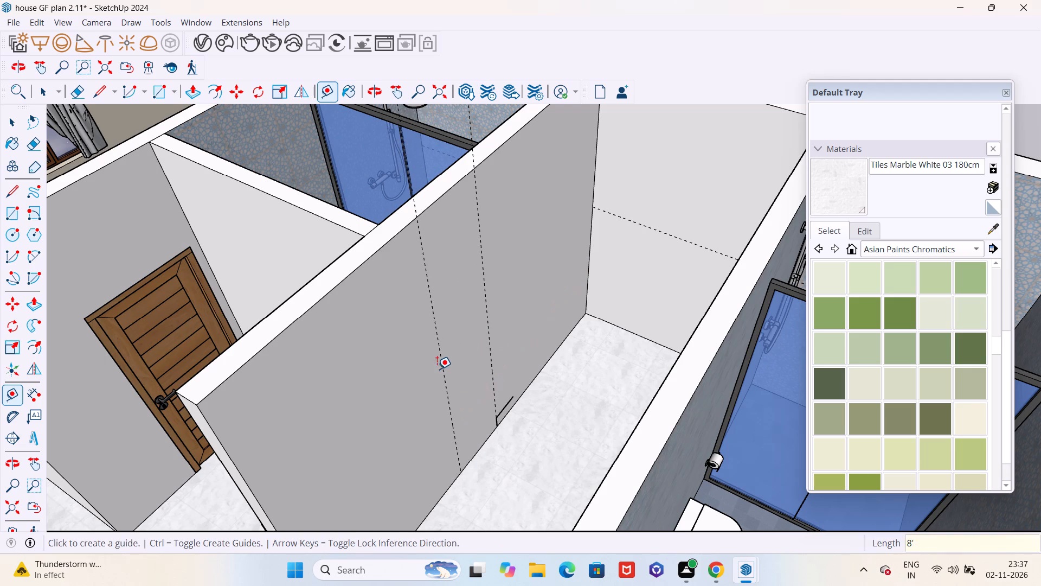
Move the riser and tread lines 2' along the partition's floor edge to the foot of the 8' guide.
middle_click_drag(472, 397, 452, 388)
key("space")
scroll(494, 435, "up", 10)
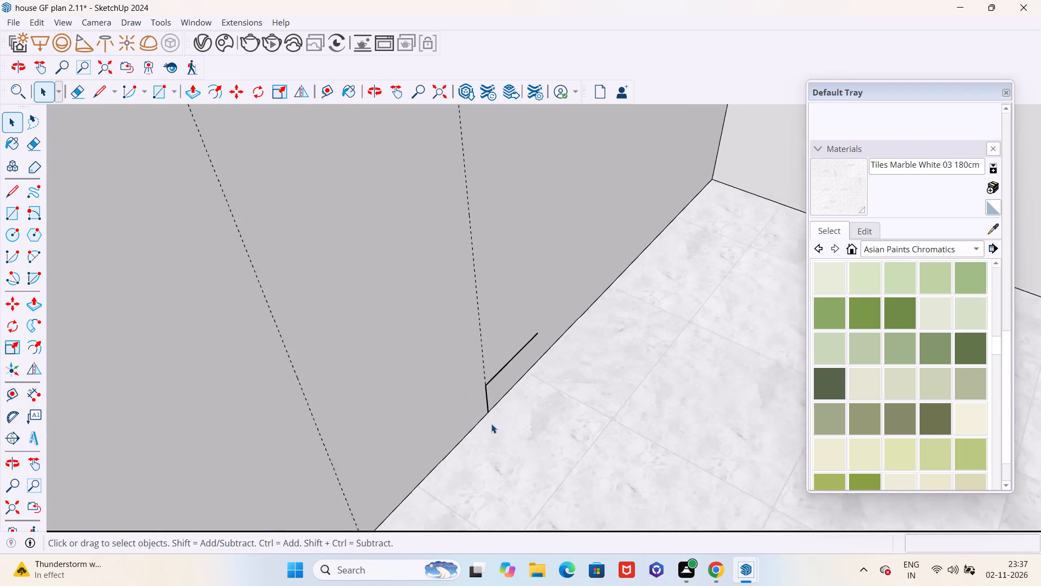
scroll(491, 424, "up", 1)
left_click(487, 401)
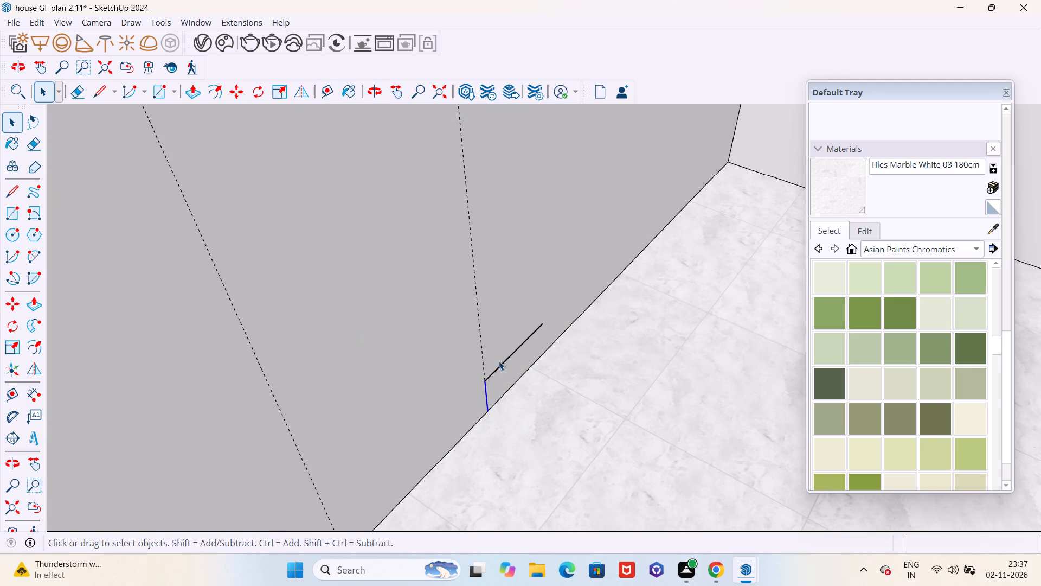
left_click(504, 362, "shift")
key("m")
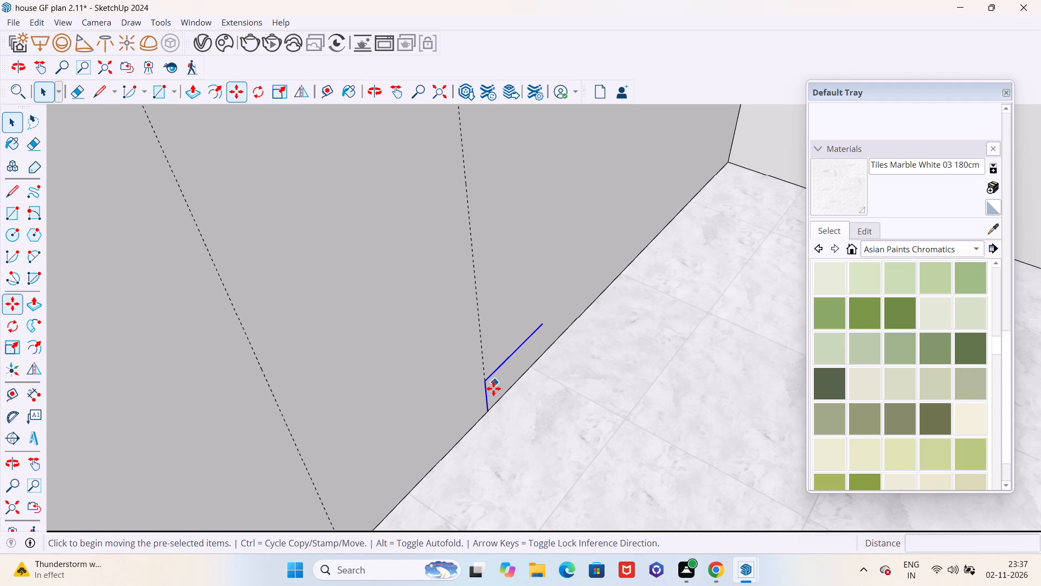
left_click(489, 412)
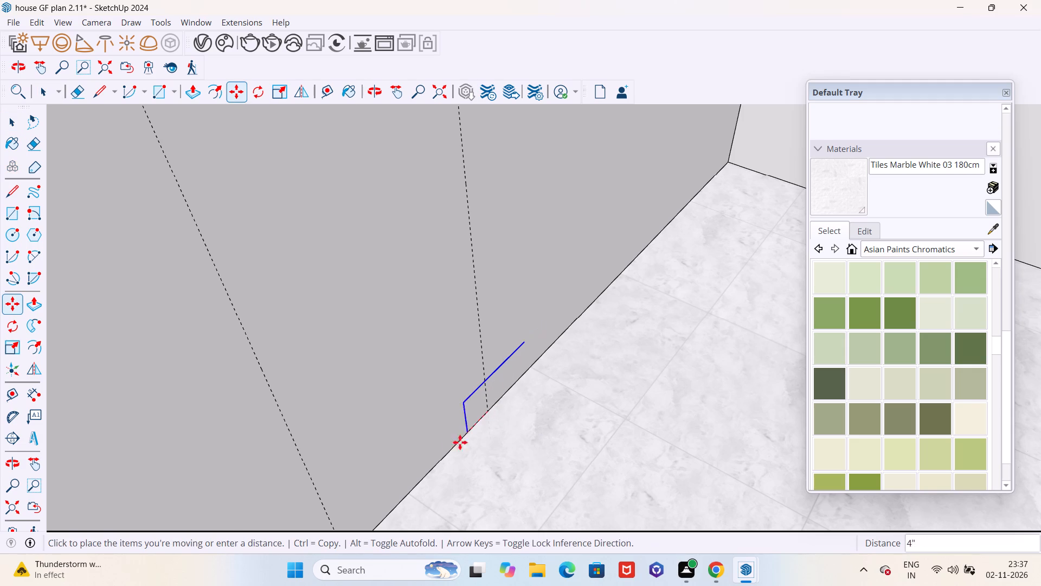
scroll(452, 449, "down", 9)
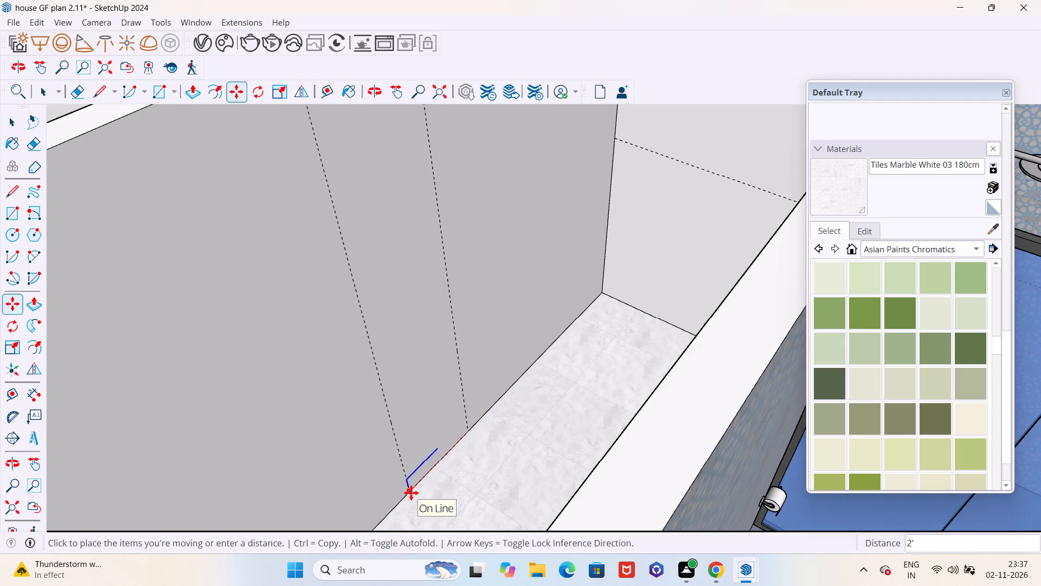
left_click(411, 493)
key("space")
Copy the riser and tread lines at the 8' guide from the riser's foot to the tread's end, repeating the copy 8 times.
middle_click_drag(445, 484, 418, 480)
middle_click_drag(426, 386, 447, 393)
scroll(420, 489, "up", 5)
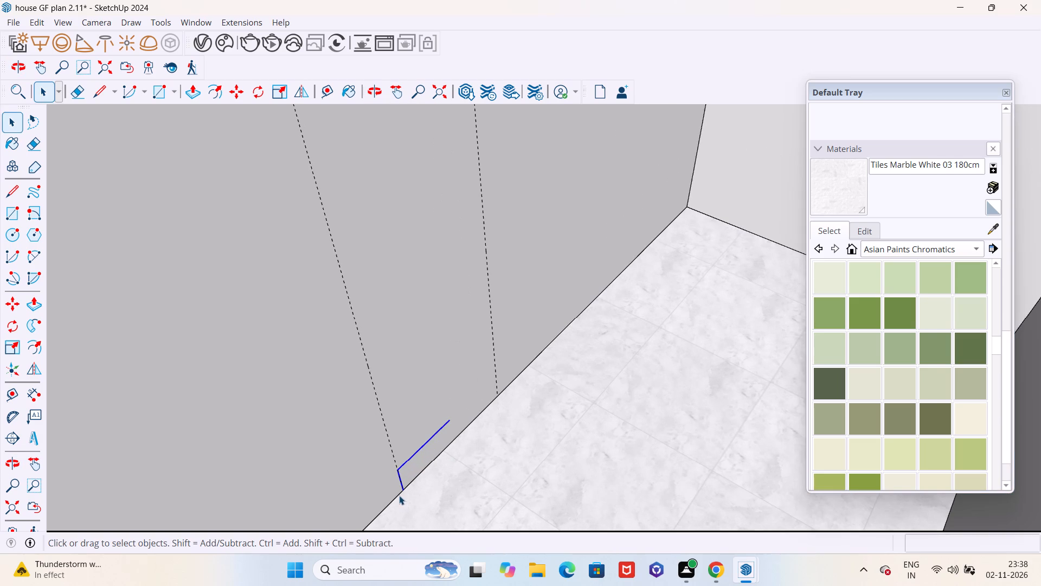
key("m")
scroll(397, 494, "up", 6)
scroll(532, 379, "down", 11)
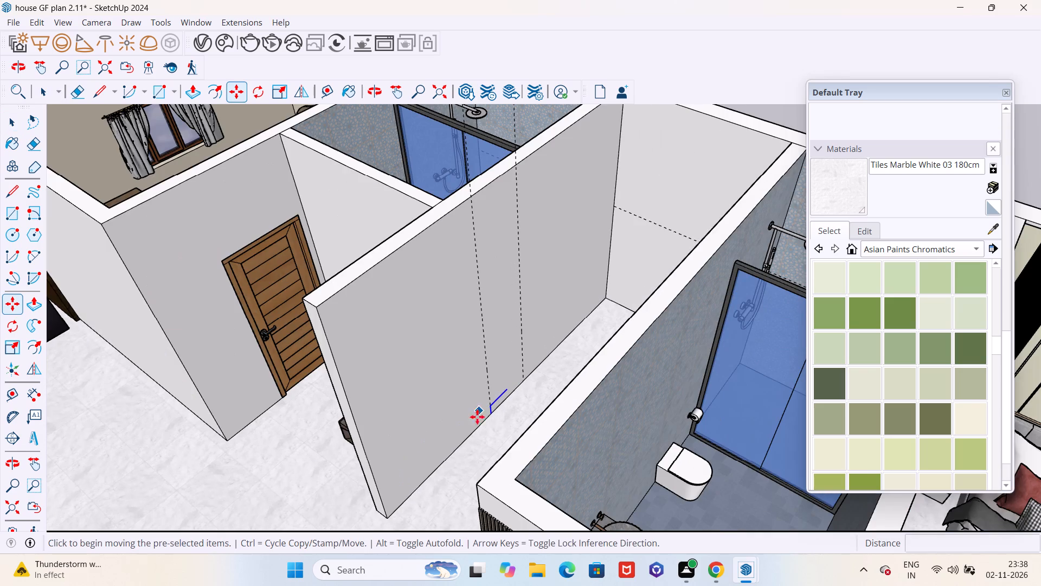
scroll(498, 417, "up", 9)
scroll(481, 416, "down", 2)
scroll(481, 416, "up", 7)
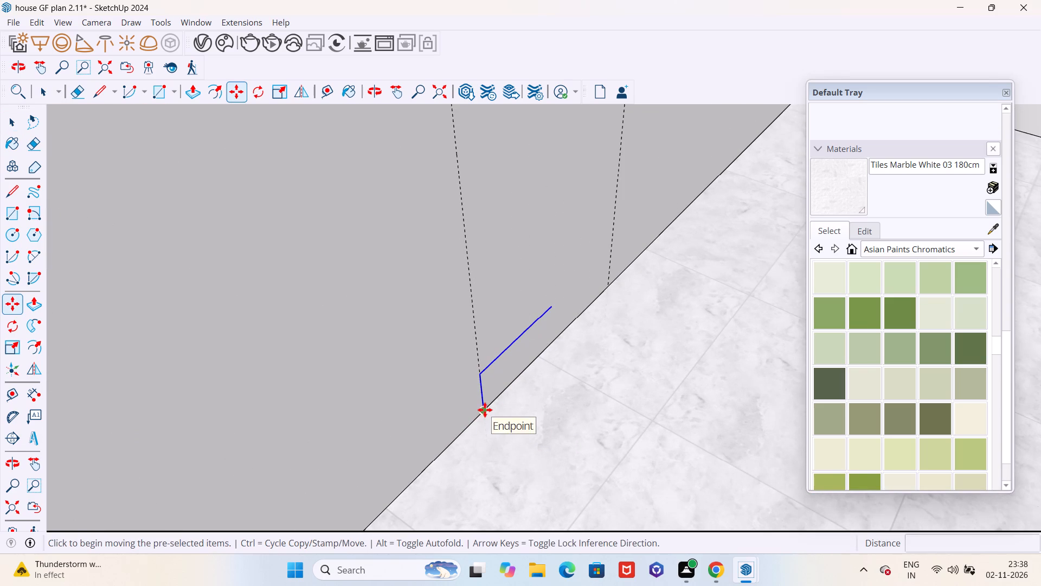
left_click(485, 410)
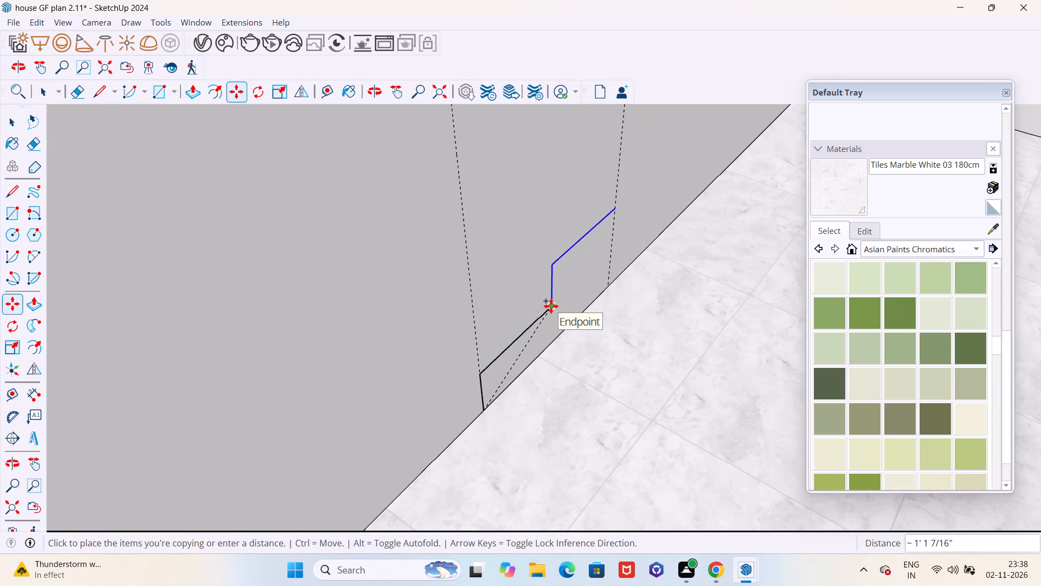
left_click(551, 306)
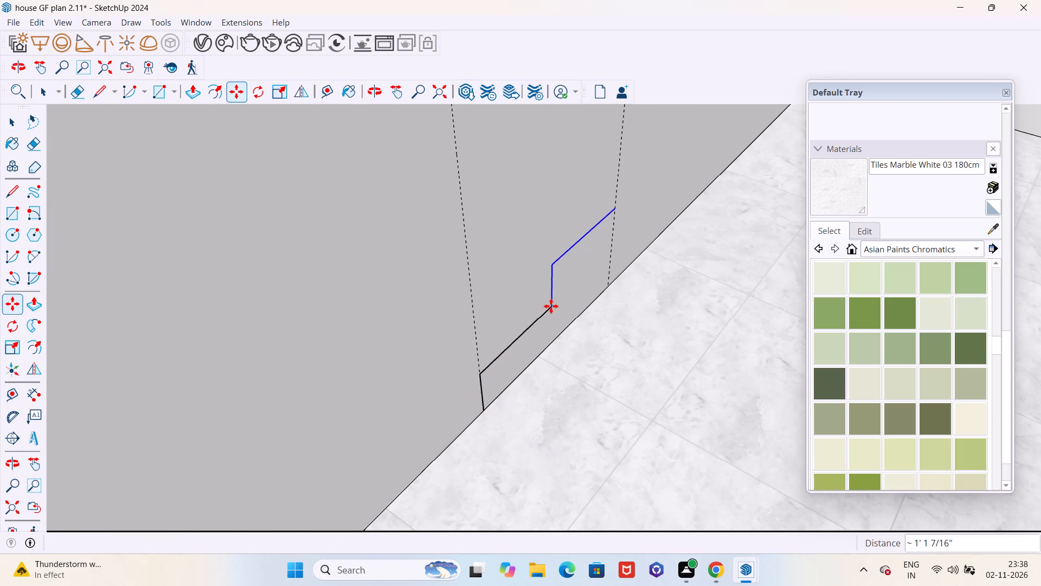
key("shift+asterisk")
key("8")
key("Return")
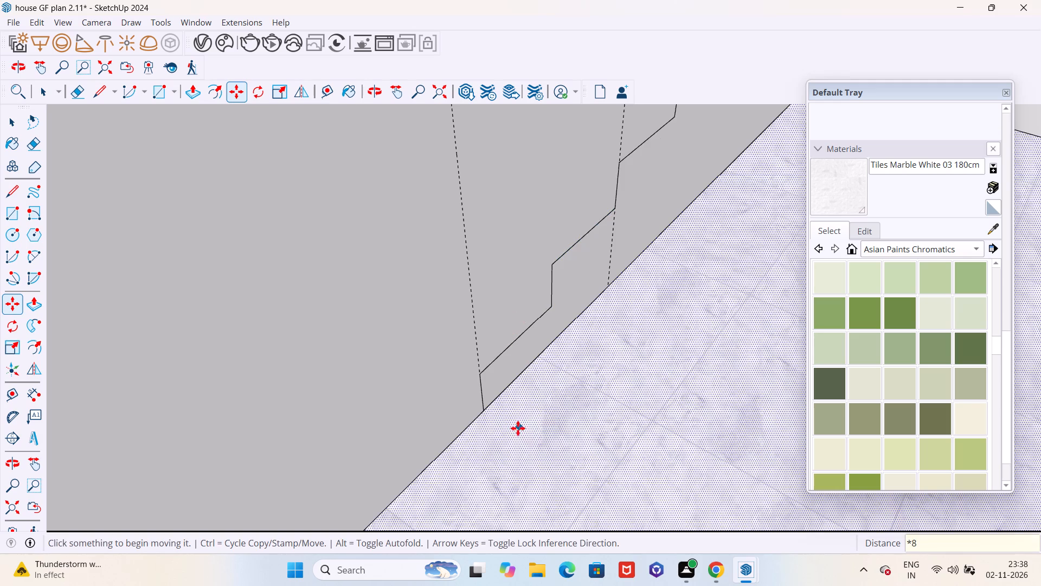
Erase the stray stair line that sticks out through the outer face of the passage's end wall.
scroll(509, 432, "down", 18)
middle_click_drag(557, 364, 172, 393)
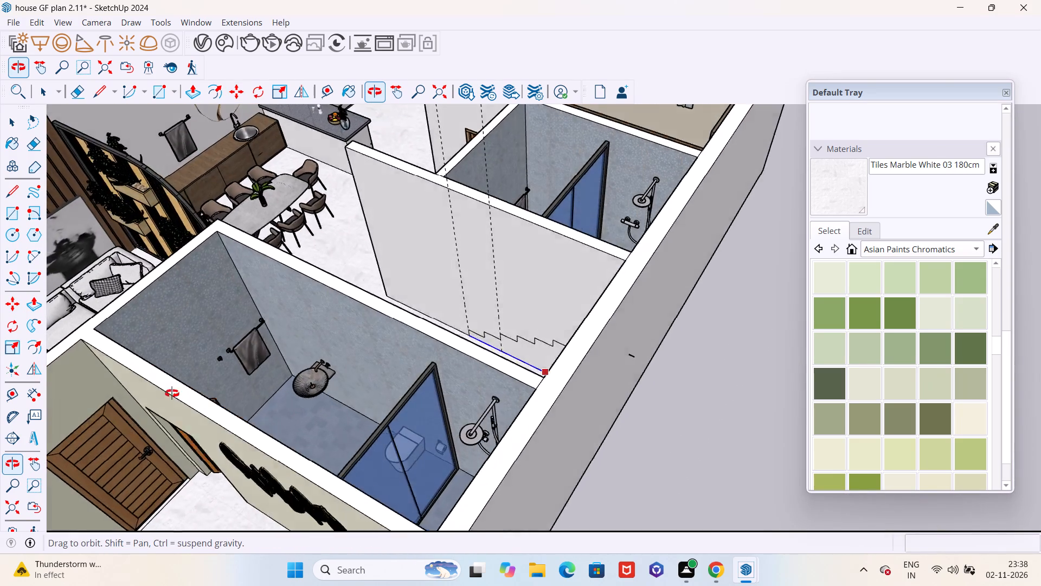
middle_click_drag(172, 393, 268, 395)
scroll(499, 385, "up", 6)
scroll(515, 337, "down", 4)
middle_click_drag(547, 295, 480, 335)
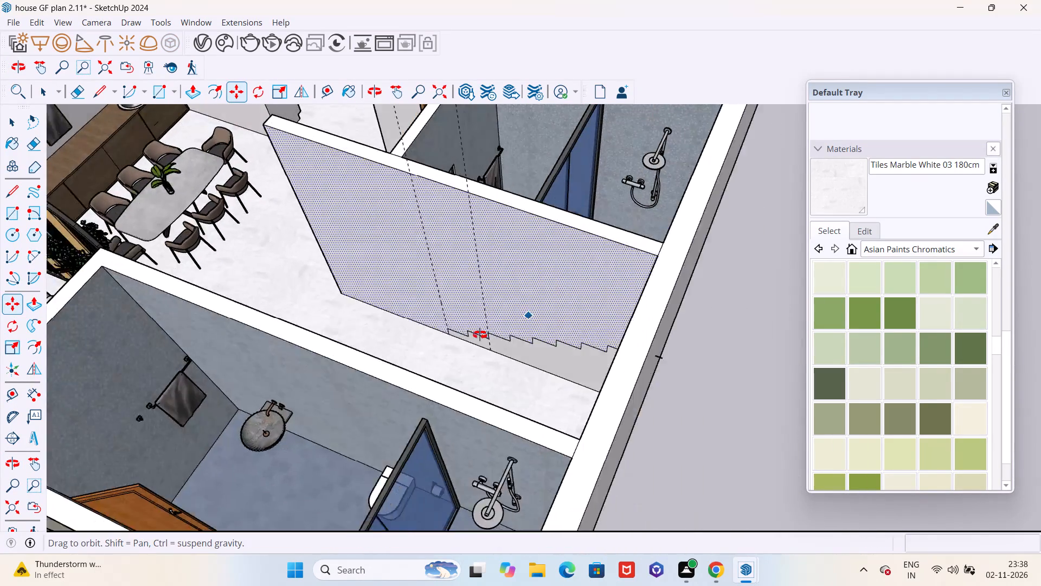
middle_click_drag(480, 335, 464, 326)
key("space")
scroll(664, 356, "up", 10)
key("e")
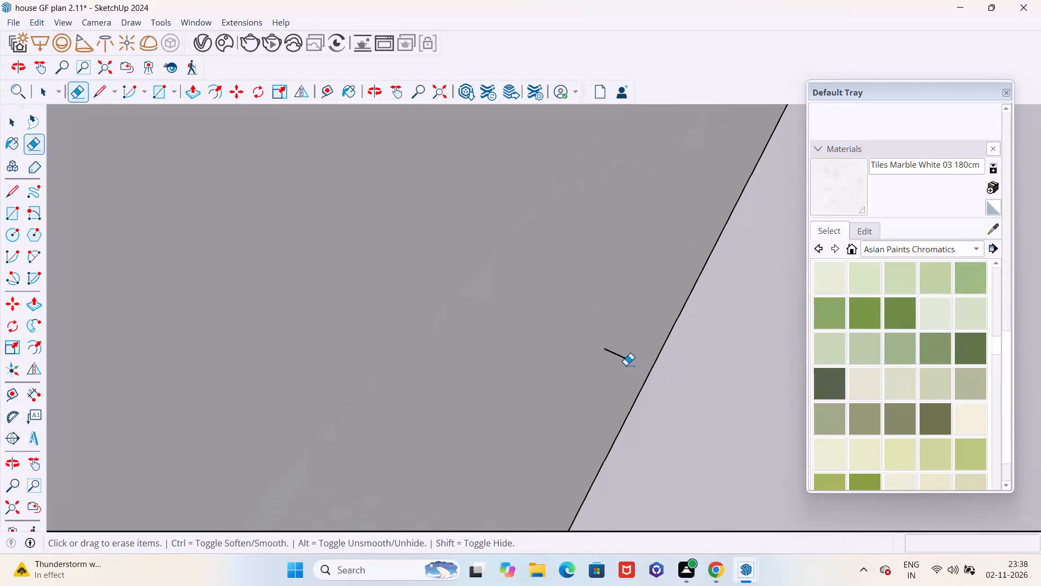
left_click(626, 360)
scroll(653, 372, "down", 7)
scroll(656, 378, "up", 1)
scroll(656, 378, "down", 6)
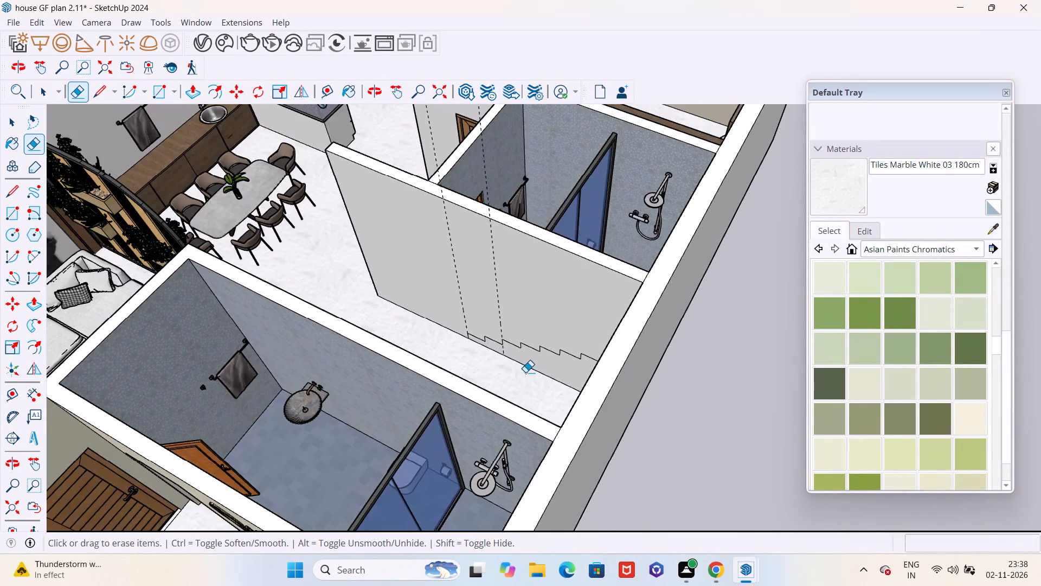
Draw a 1' line along the partition's floor edge from the first riser's foot towards the passage's end wall.
middle_click_drag(528, 372, 754, 343)
scroll(704, 300, "up", 6)
key("space")
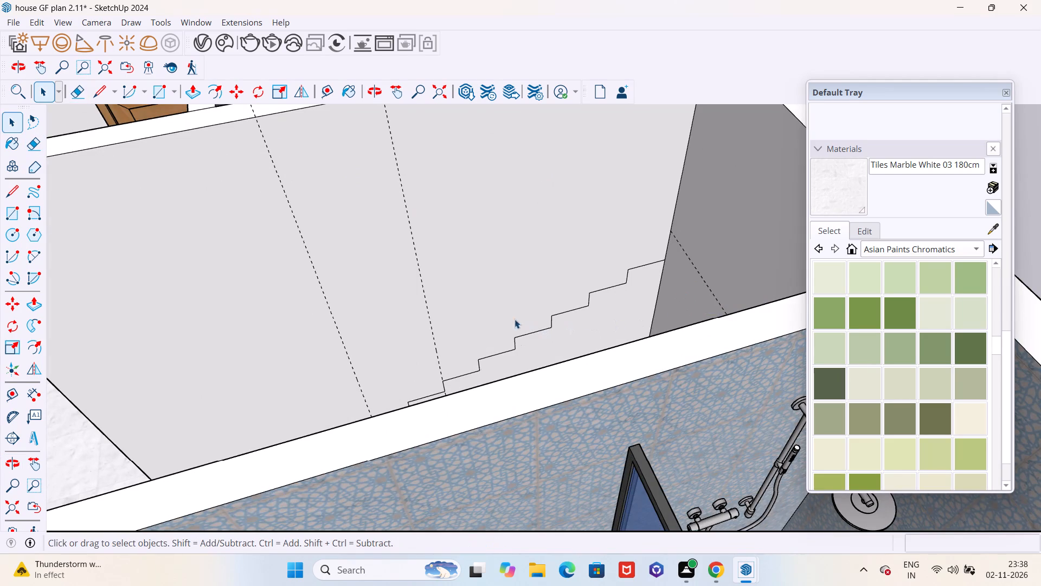
scroll(548, 300, "down", 5)
middle_click_drag(500, 315, 657, 294)
scroll(581, 343, "up", 5)
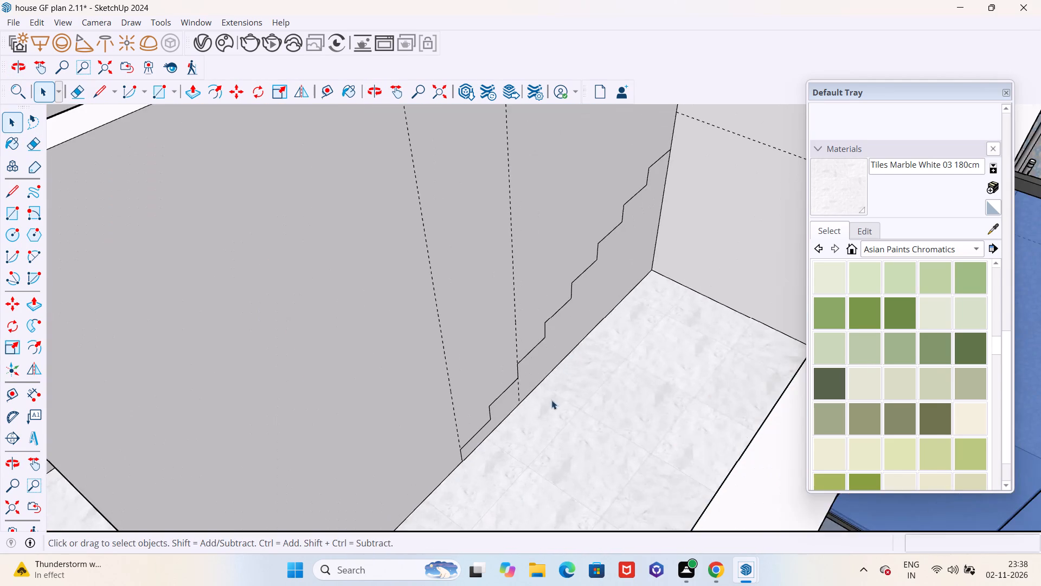
middle_click_drag(550, 400, 489, 417)
scroll(420, 450, "up", 9)
key("l")
scroll(439, 442, "up", 5)
left_click(444, 448)
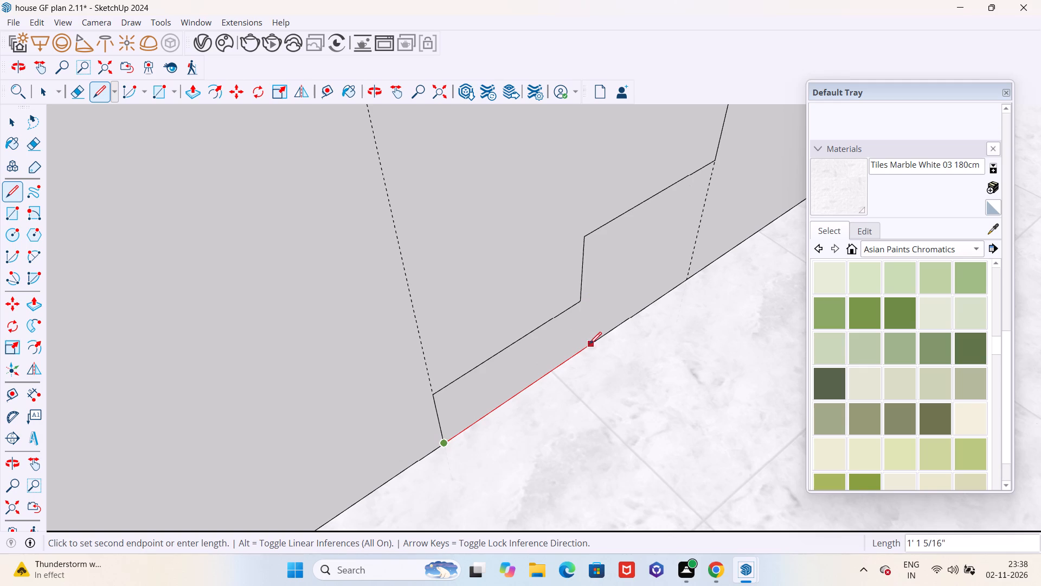
left_click(579, 355)
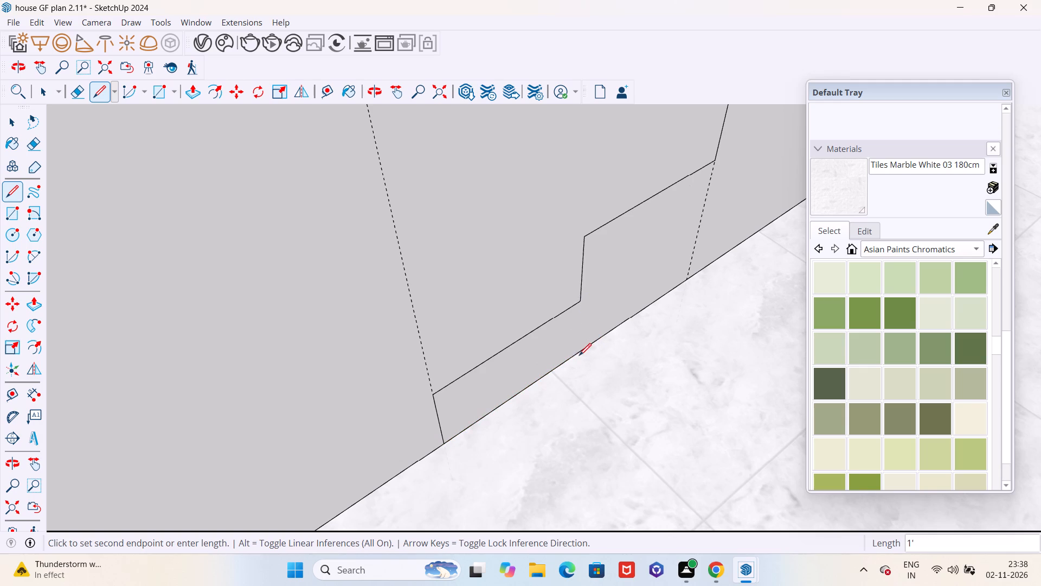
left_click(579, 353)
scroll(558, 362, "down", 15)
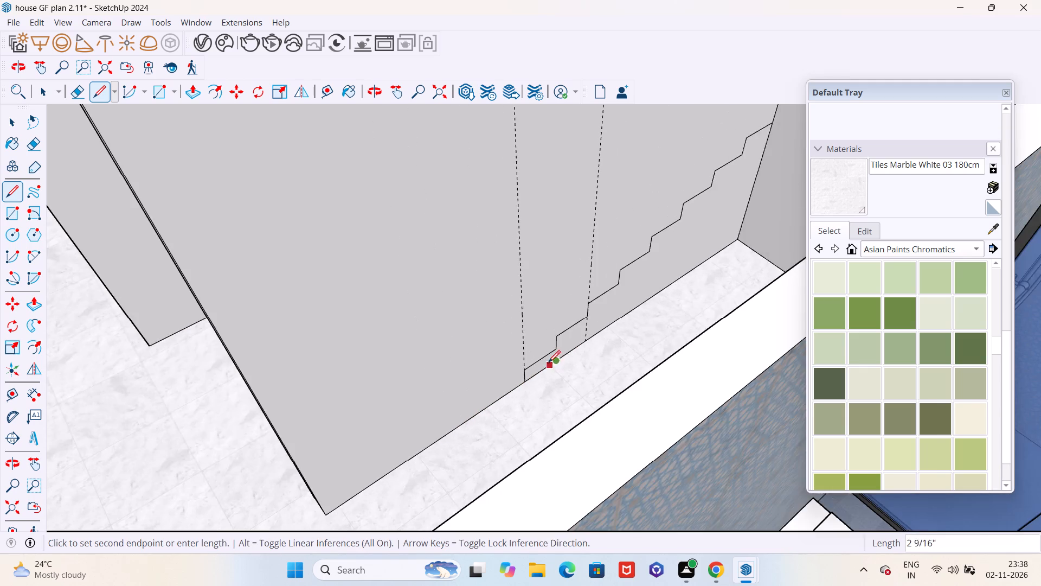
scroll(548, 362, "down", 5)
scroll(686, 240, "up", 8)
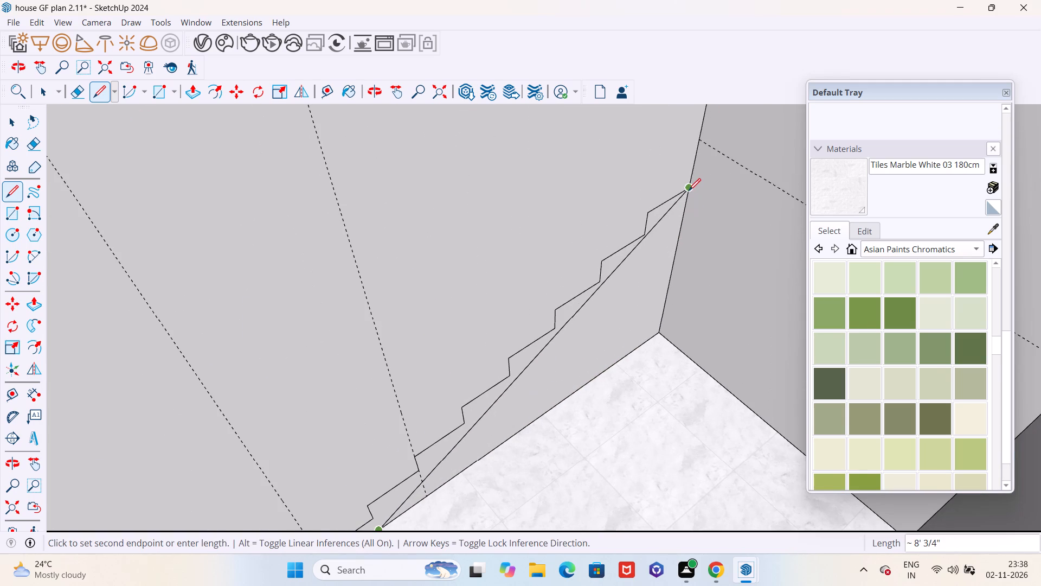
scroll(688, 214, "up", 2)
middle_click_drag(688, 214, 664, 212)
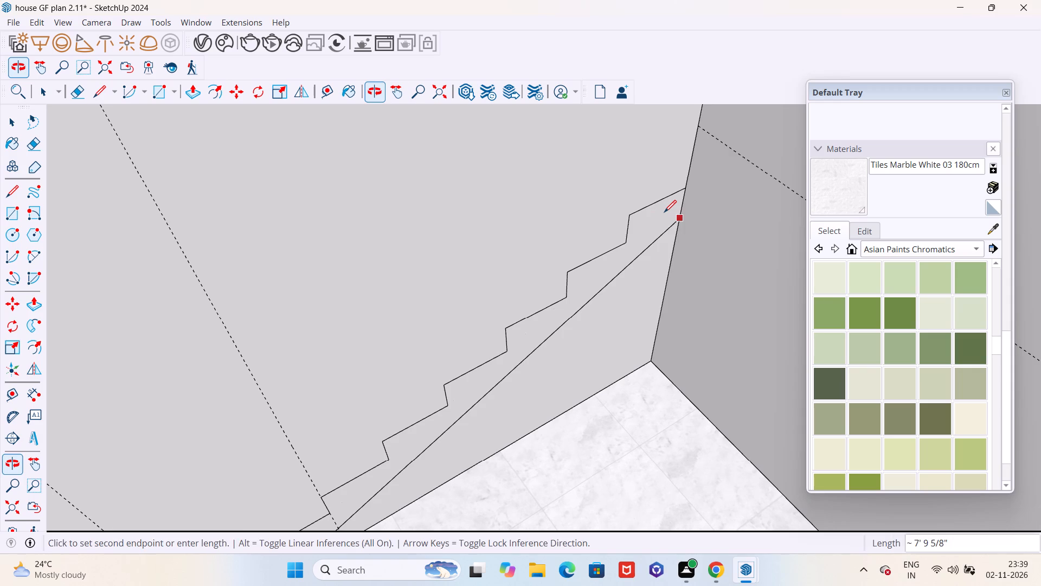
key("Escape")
Draw a 1' line down the partition's corner with the end wall, starting from the top tread's end.
middle_click_drag(657, 246, 655, 225)
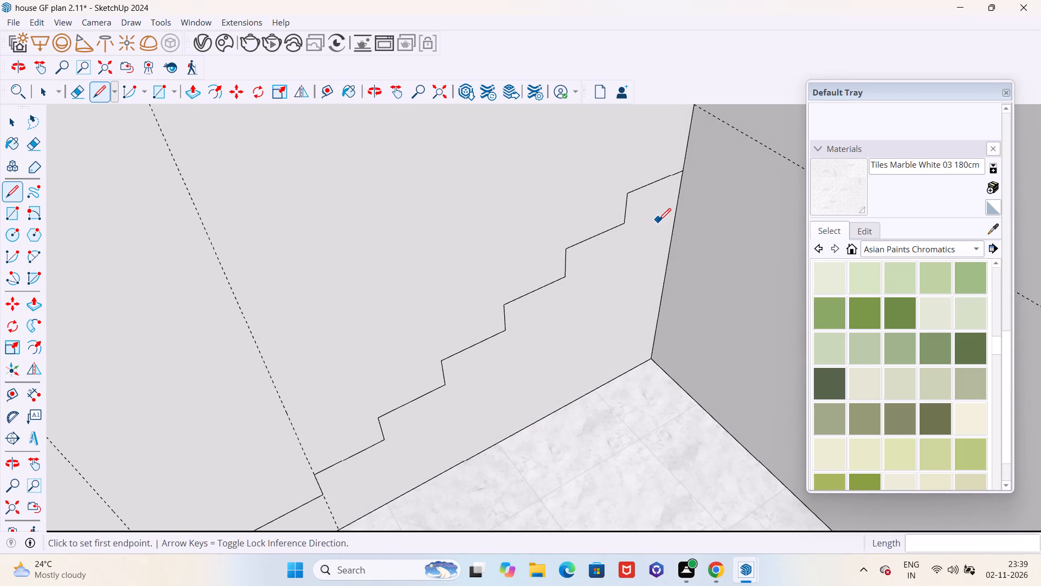
key("semicolon")
key("l")
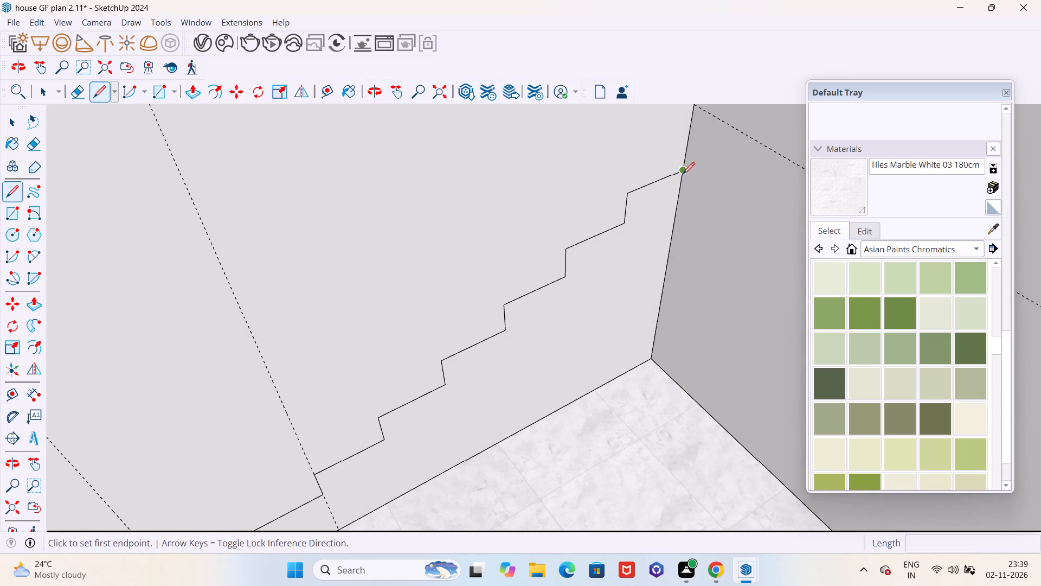
left_click(681, 173)
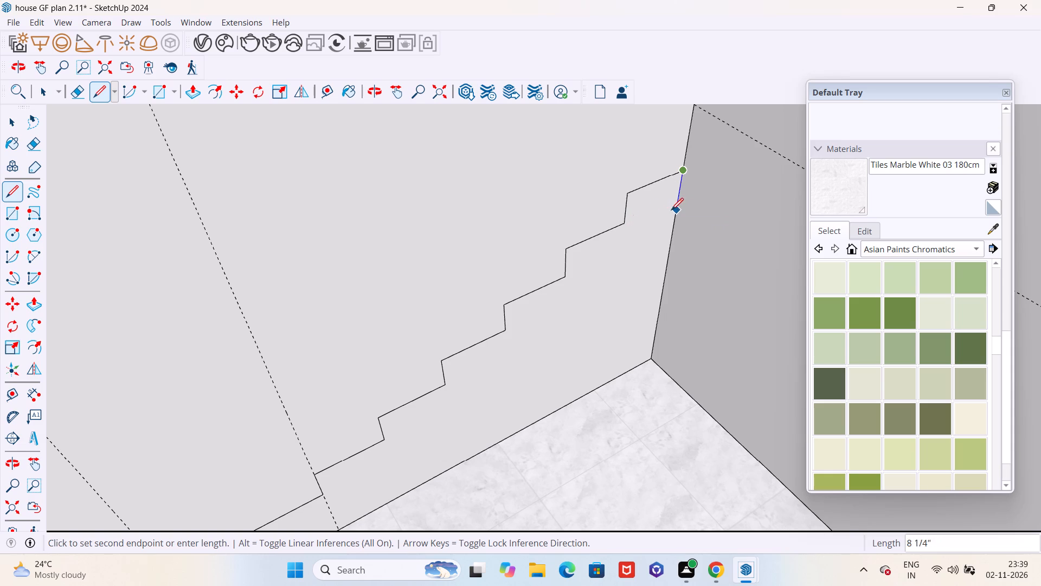
type("1'")
key("Return")
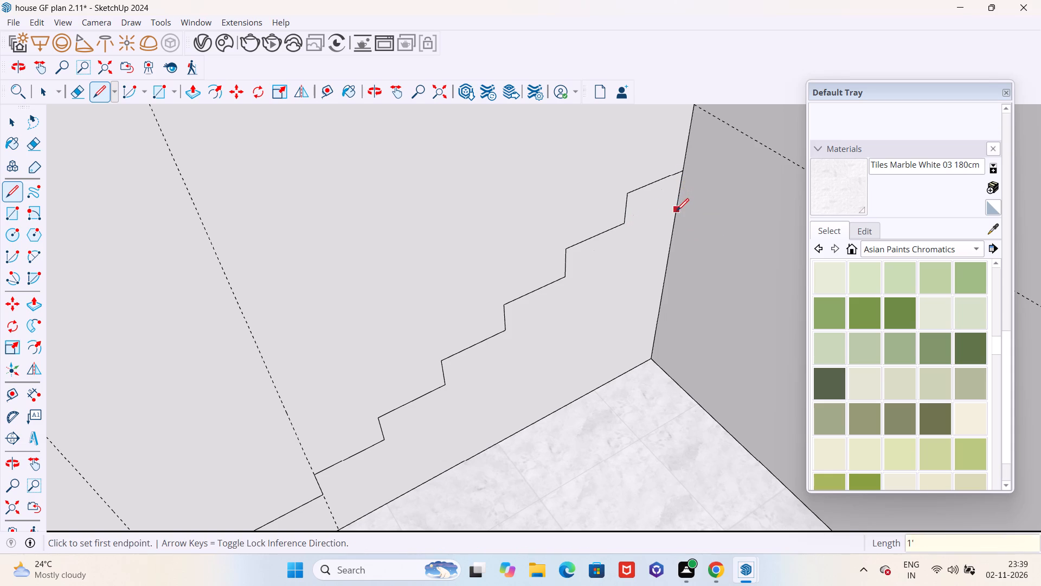
Draw a 6" line down the same wall corner from the top tread's end.
middle_click_drag(673, 224, 635, 189)
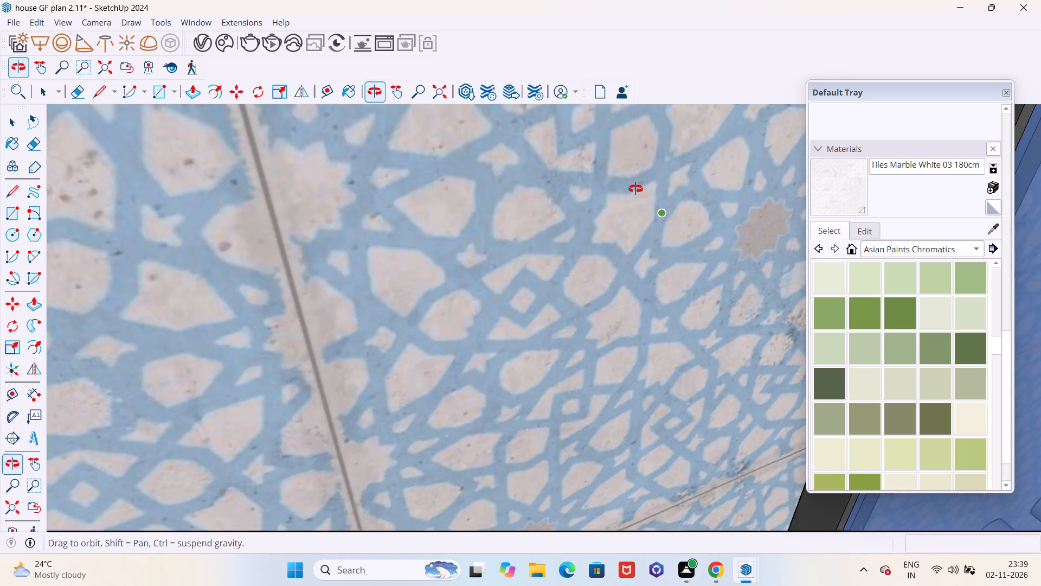
middle_click_drag(635, 189, 690, 202)
scroll(687, 171, "up", 4)
left_click(683, 141)
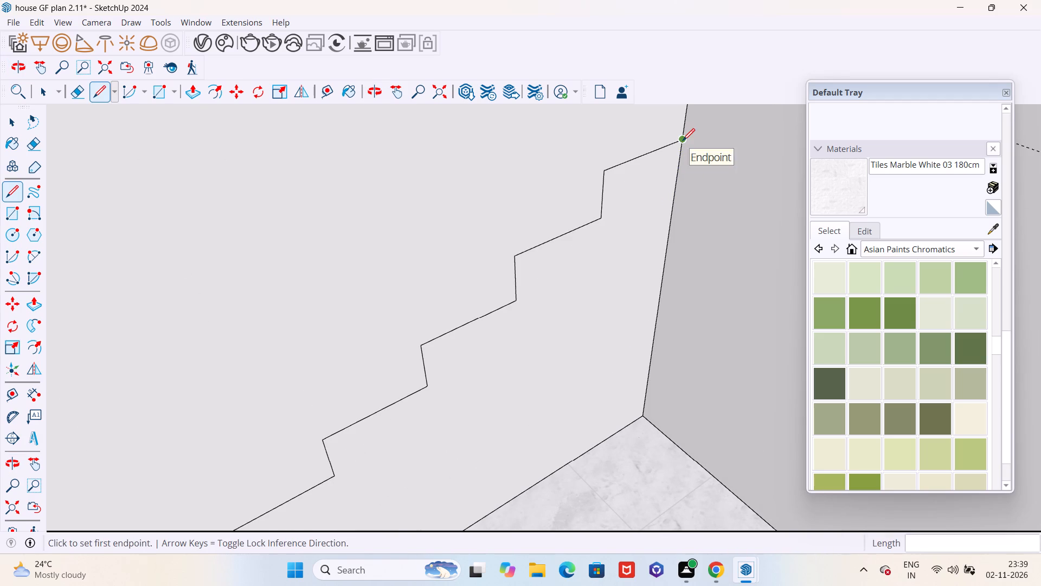
middle_click_drag(674, 200, 662, 195)
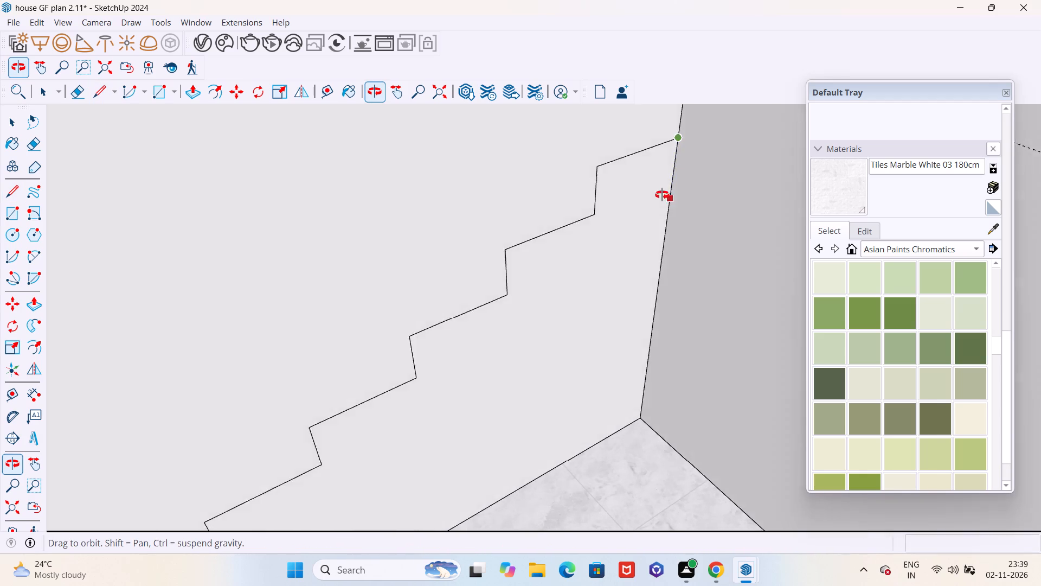
middle_click_drag(662, 195, 631, 190)
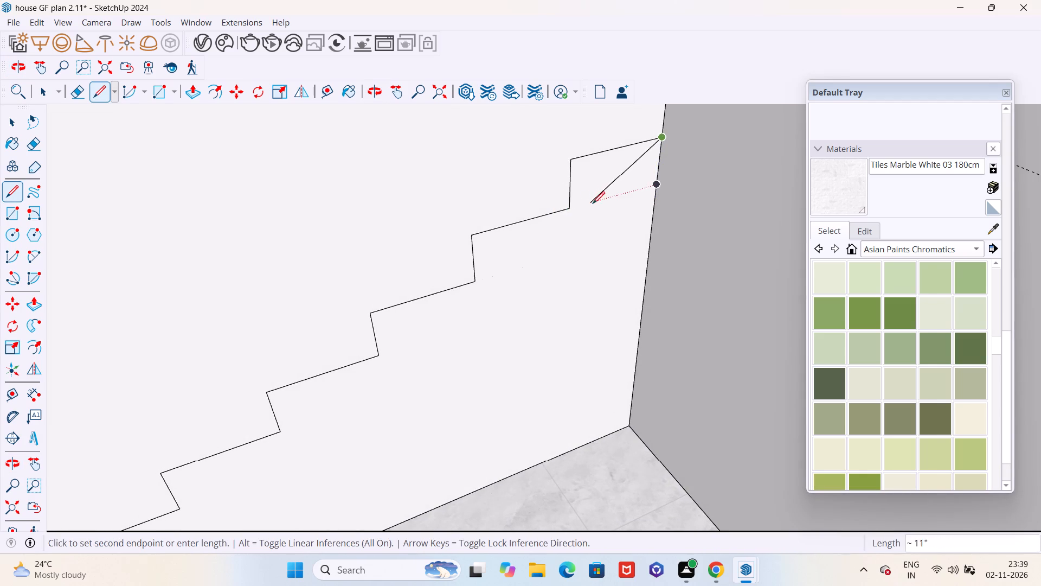
left_click(654, 186)
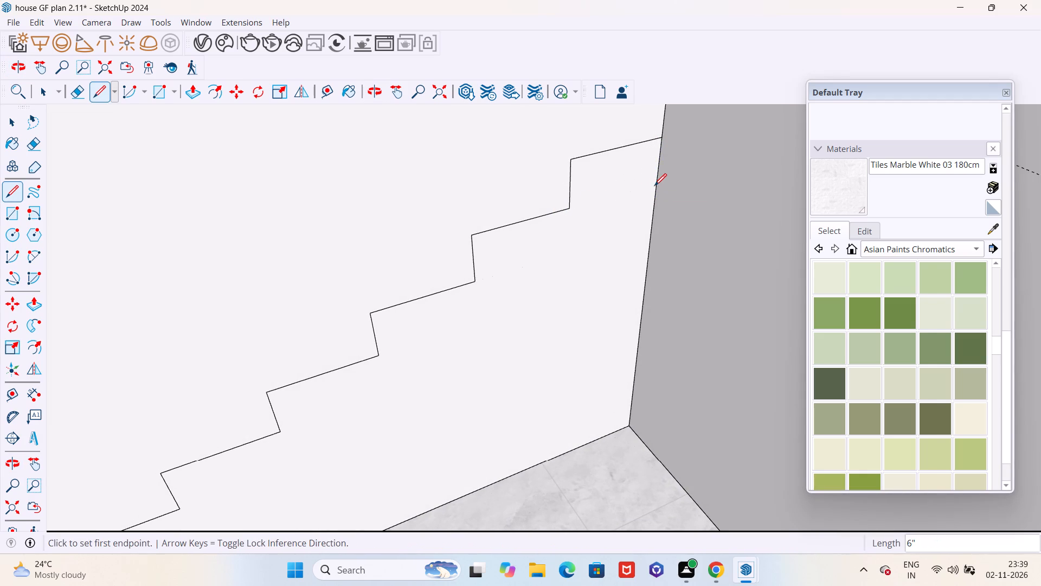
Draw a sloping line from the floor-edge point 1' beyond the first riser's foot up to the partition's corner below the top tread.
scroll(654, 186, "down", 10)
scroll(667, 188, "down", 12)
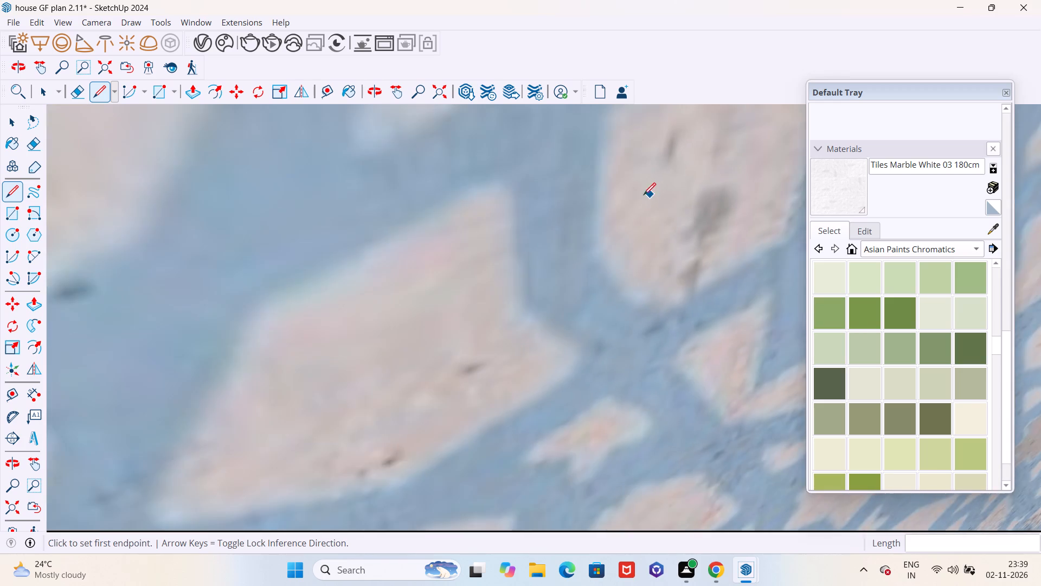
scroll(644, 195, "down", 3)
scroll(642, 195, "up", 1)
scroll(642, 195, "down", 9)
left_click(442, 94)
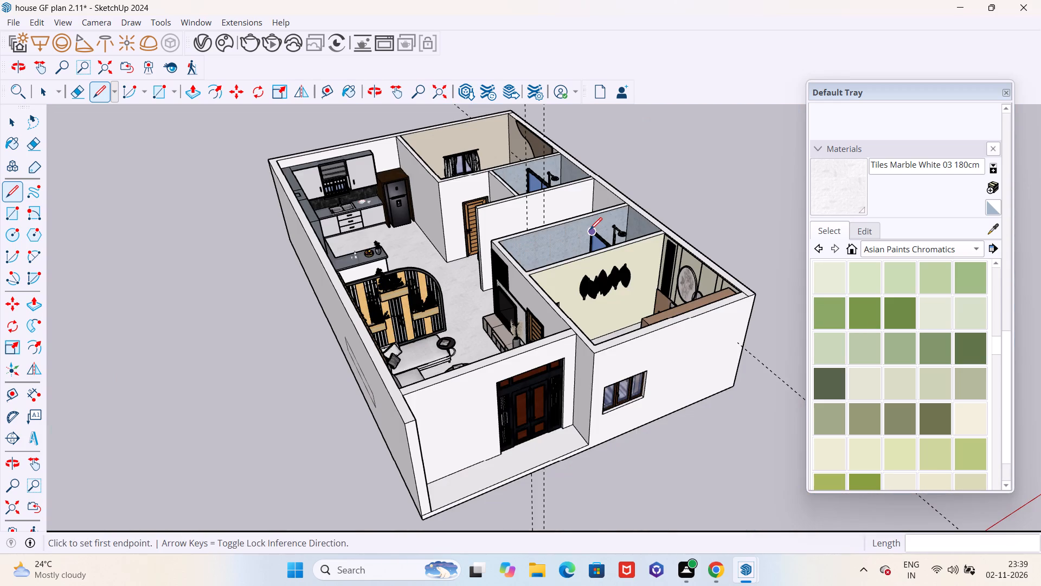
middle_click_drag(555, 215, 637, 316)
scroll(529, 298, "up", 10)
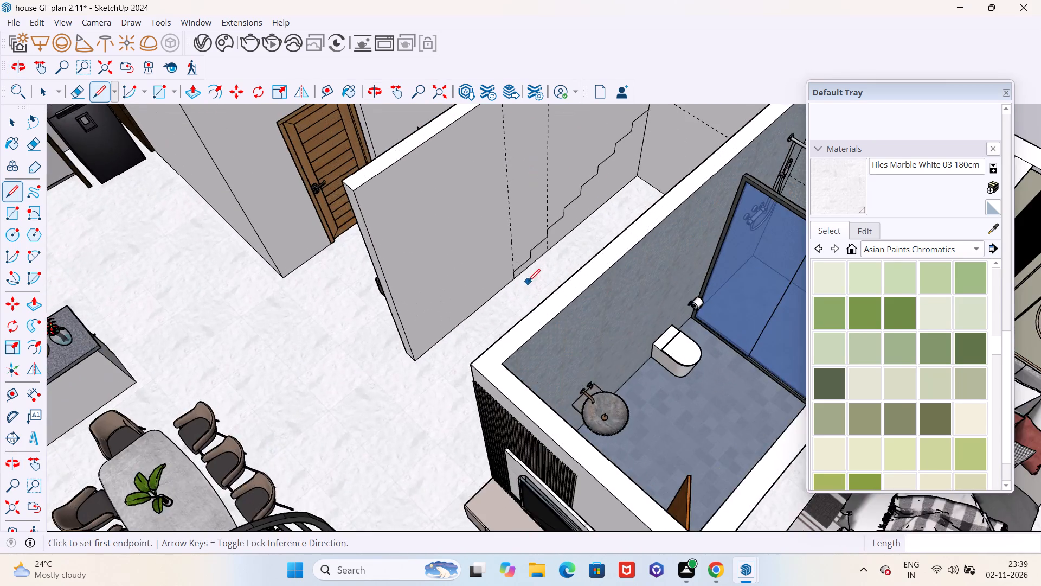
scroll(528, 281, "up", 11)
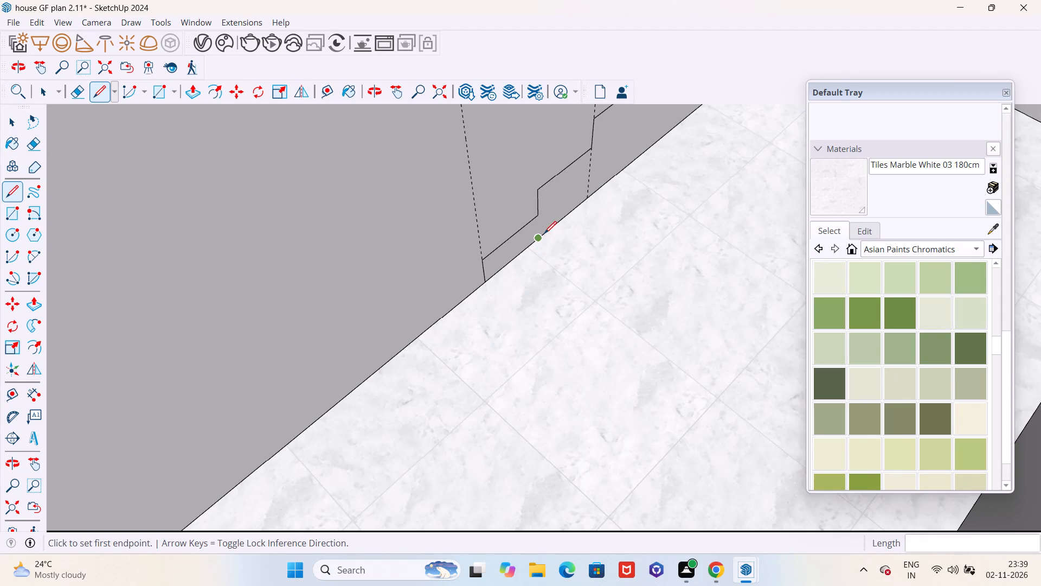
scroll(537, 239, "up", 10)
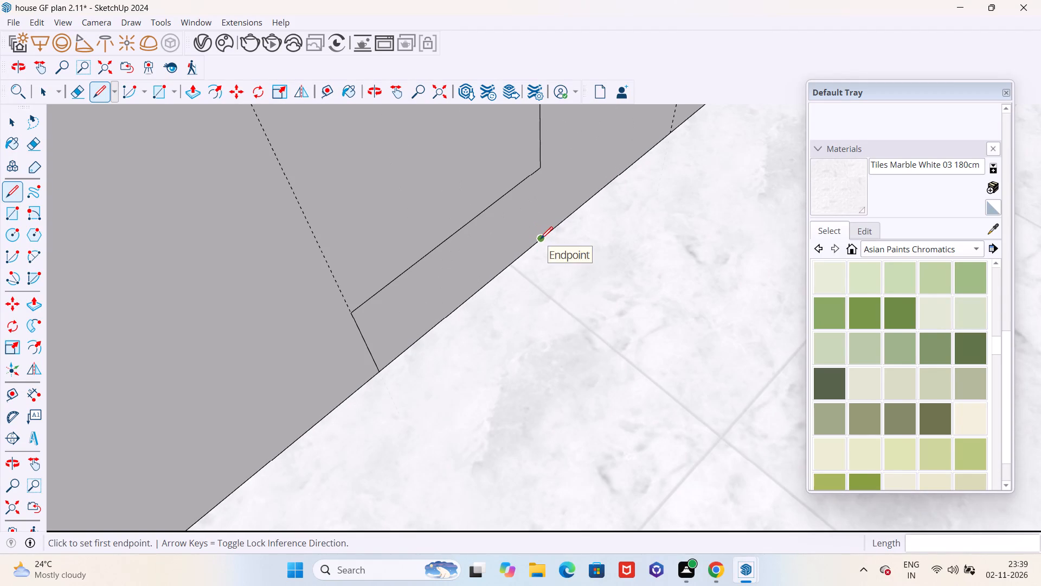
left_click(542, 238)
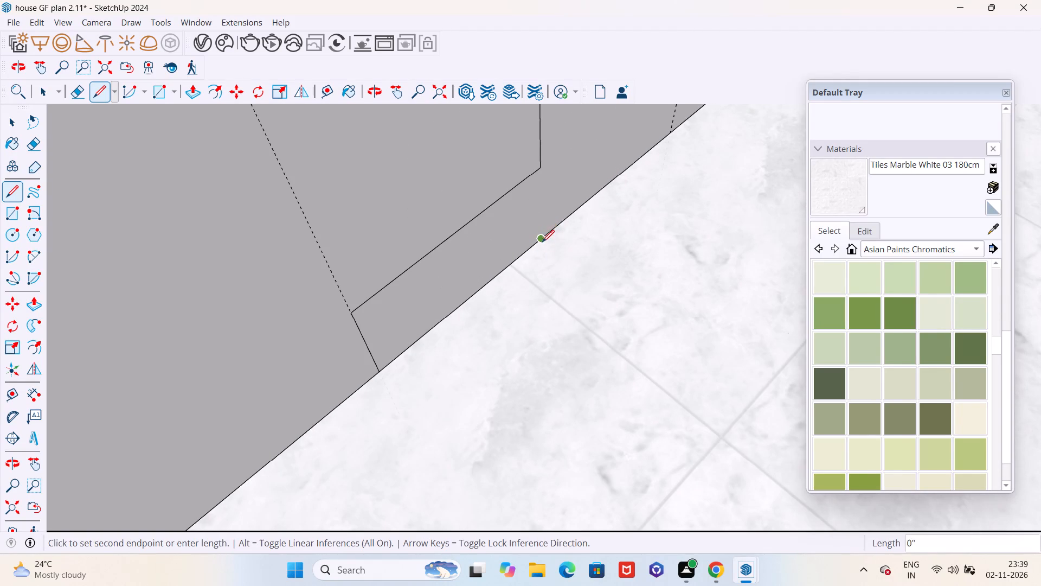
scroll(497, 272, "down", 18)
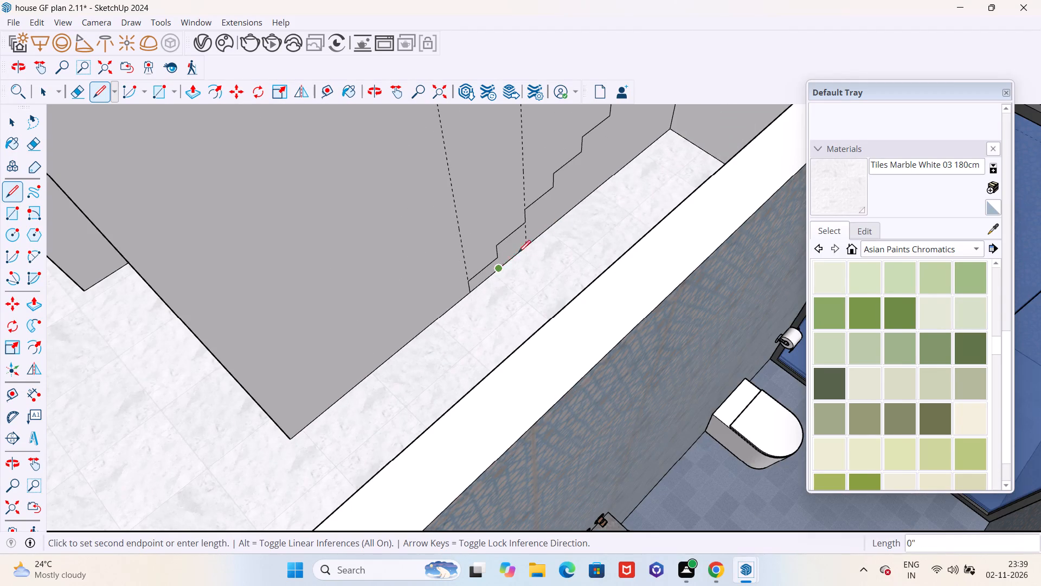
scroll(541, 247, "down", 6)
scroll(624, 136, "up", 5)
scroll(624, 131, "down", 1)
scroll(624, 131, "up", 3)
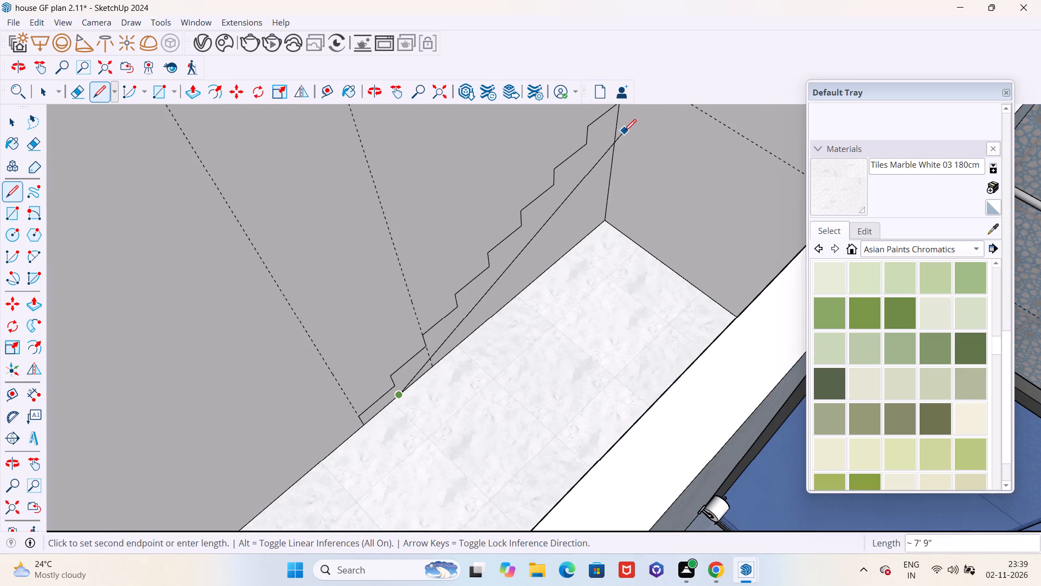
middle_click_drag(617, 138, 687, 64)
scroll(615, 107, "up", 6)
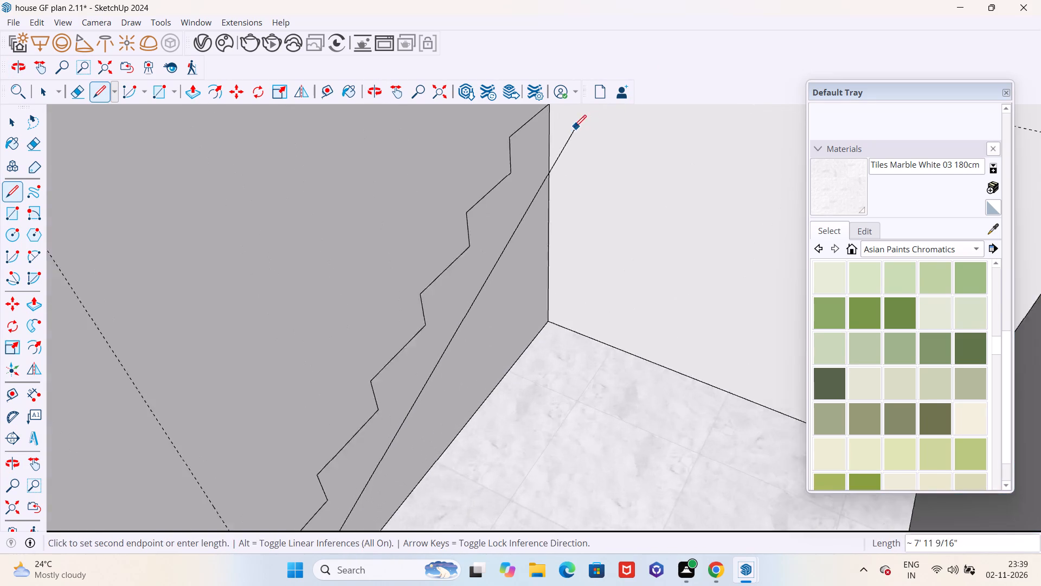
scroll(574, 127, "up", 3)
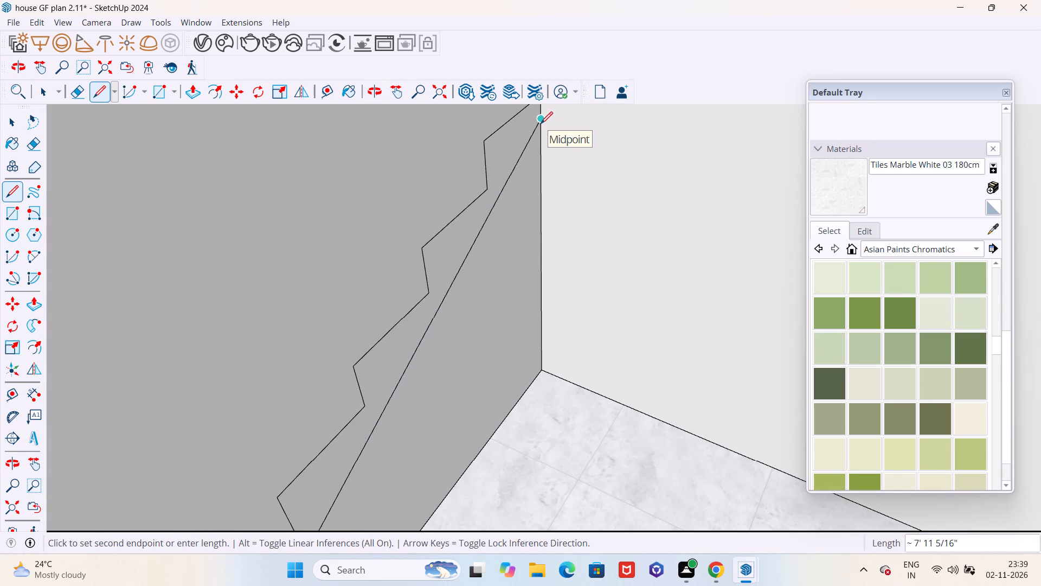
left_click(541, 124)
Erase the sloping underside line, the top tread reaching the end wall, and the riser below that tread.
scroll(557, 186, "down", 2)
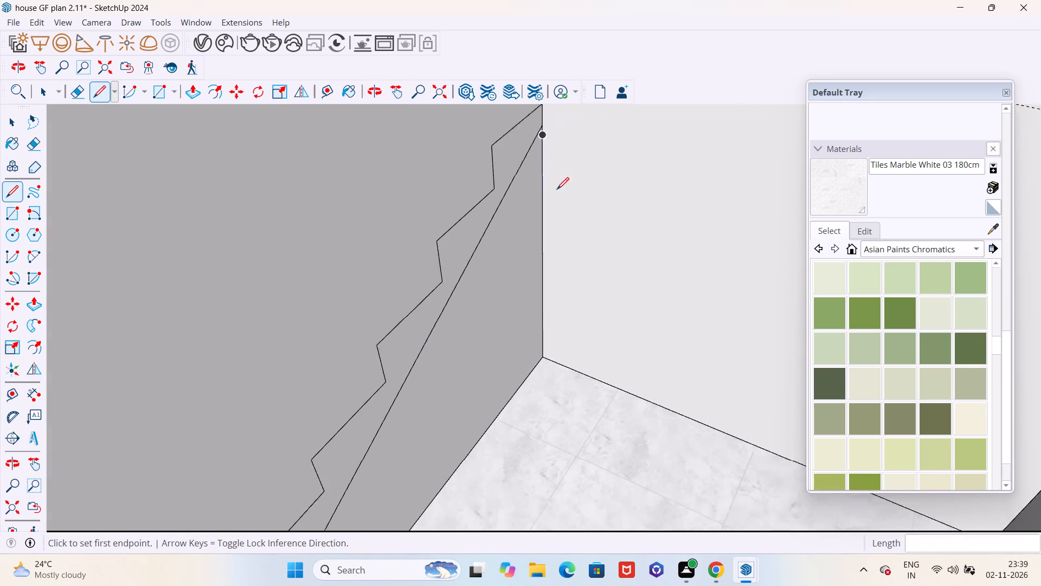
scroll(557, 189, "down", 3)
middle_click_drag(557, 207, 496, 237)
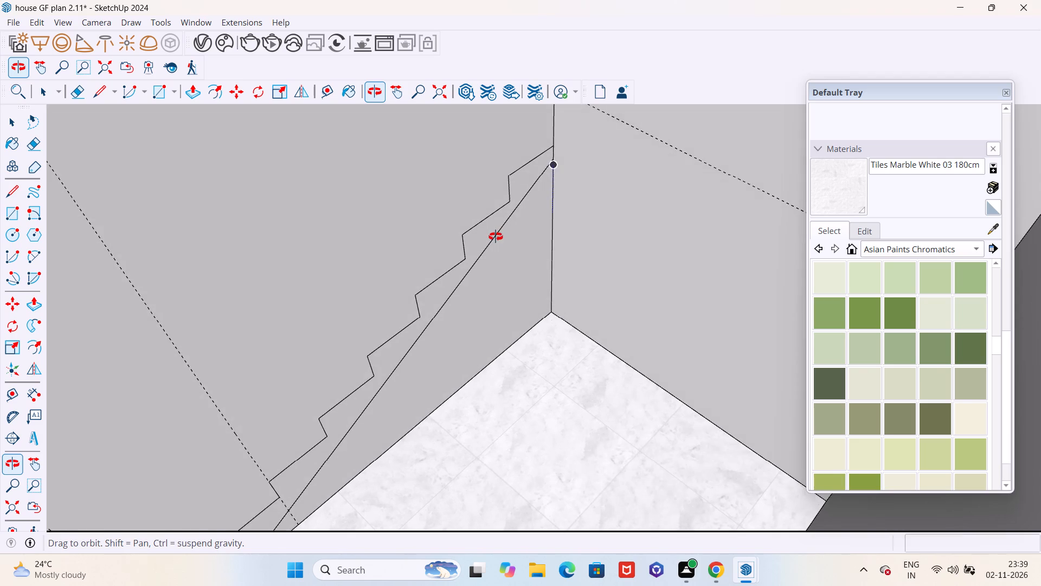
middle_click_drag(496, 237, 504, 222)
scroll(539, 181, "down", 6)
middle_click_drag(435, 178, 562, 177)
scroll(561, 172, "down", 5)
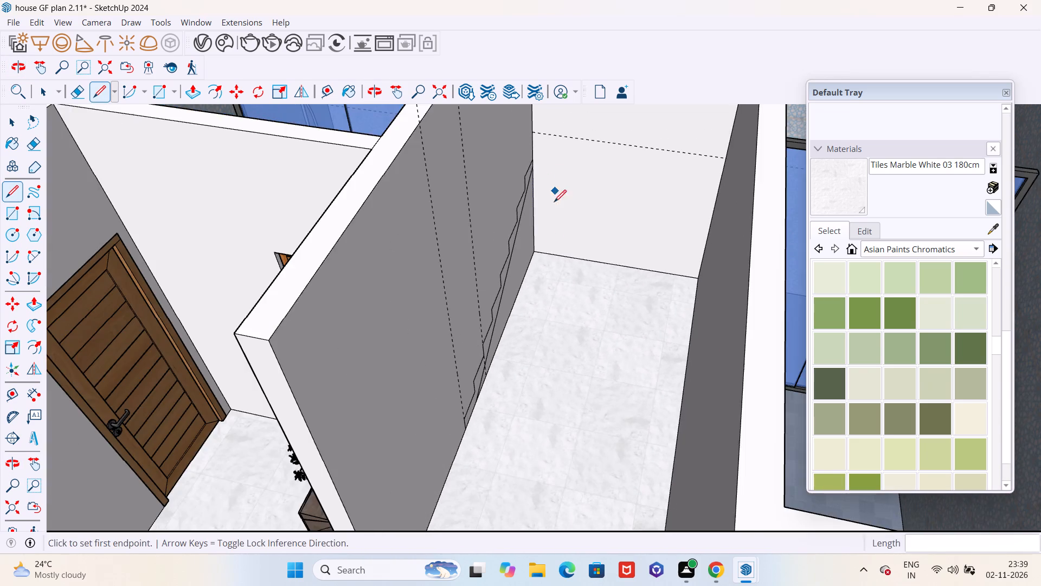
middle_click_drag(550, 251, 559, 255)
scroll(529, 222, "up", 4)
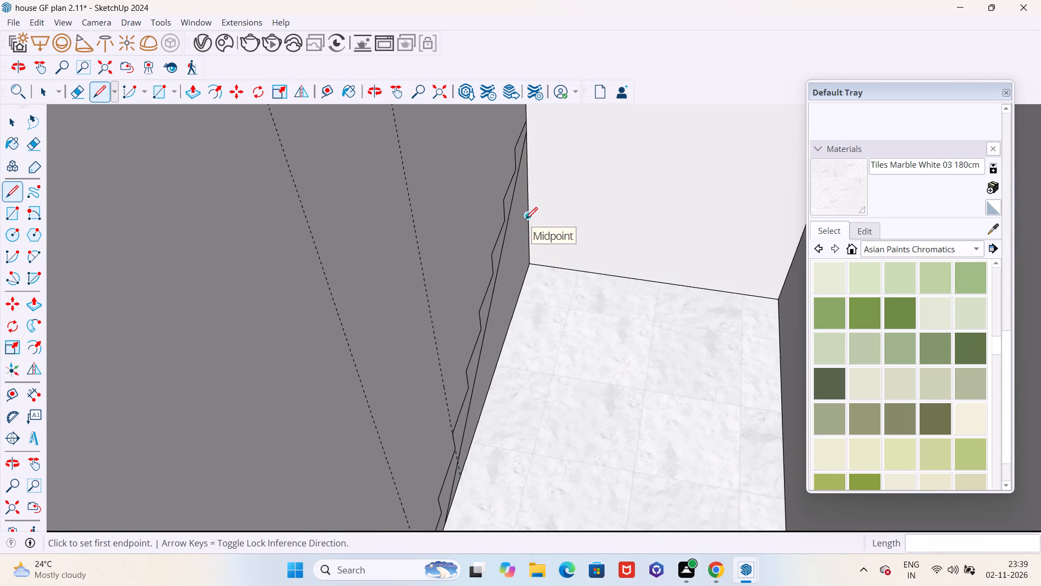
middle_click_drag(519, 227, 434, 234)
middle_click_drag(535, 250, 492, 244)
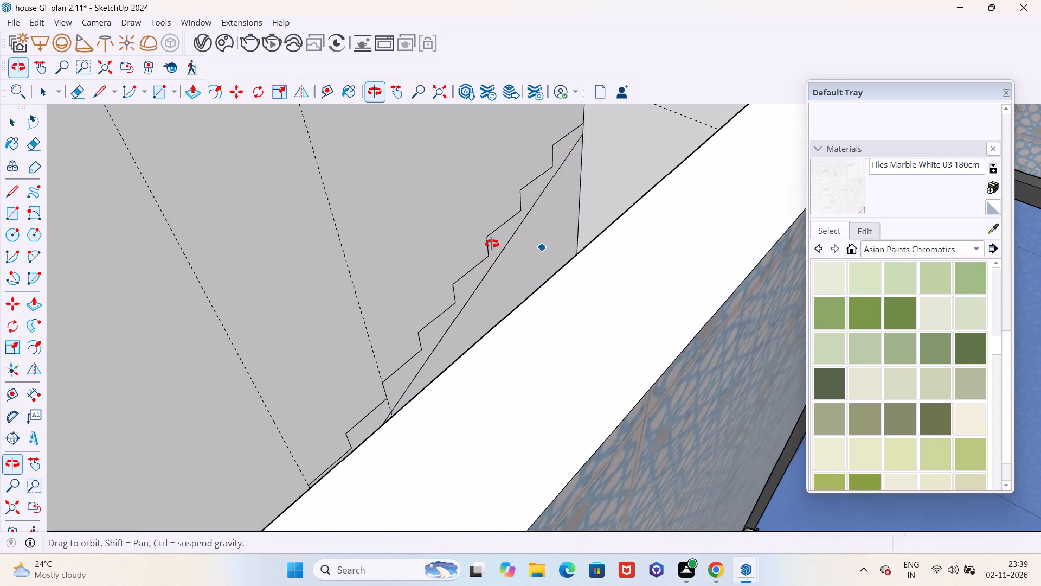
middle_click_drag(492, 244, 407, 286)
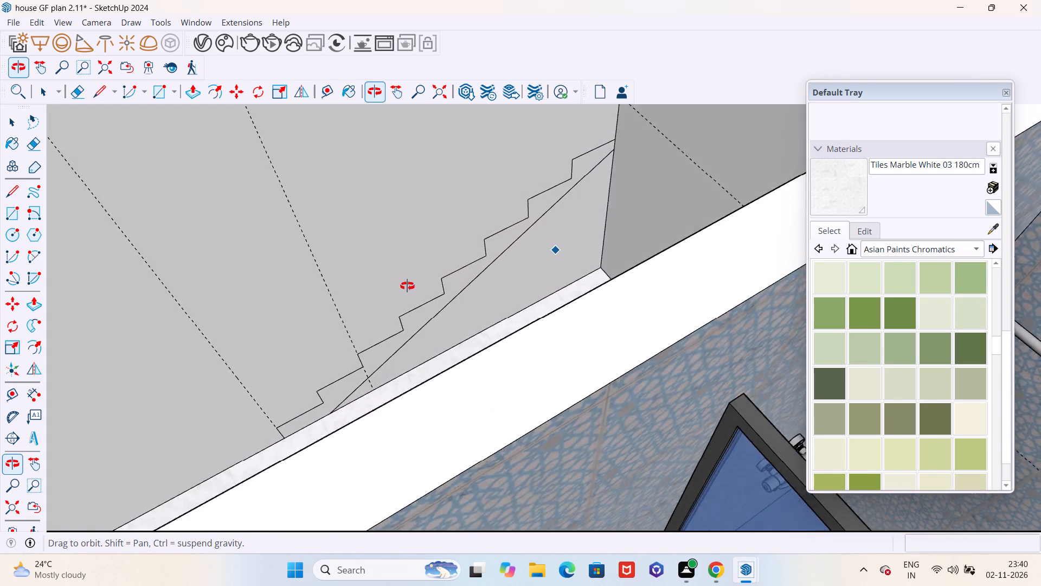
middle_click_drag(407, 286, 309, 302)
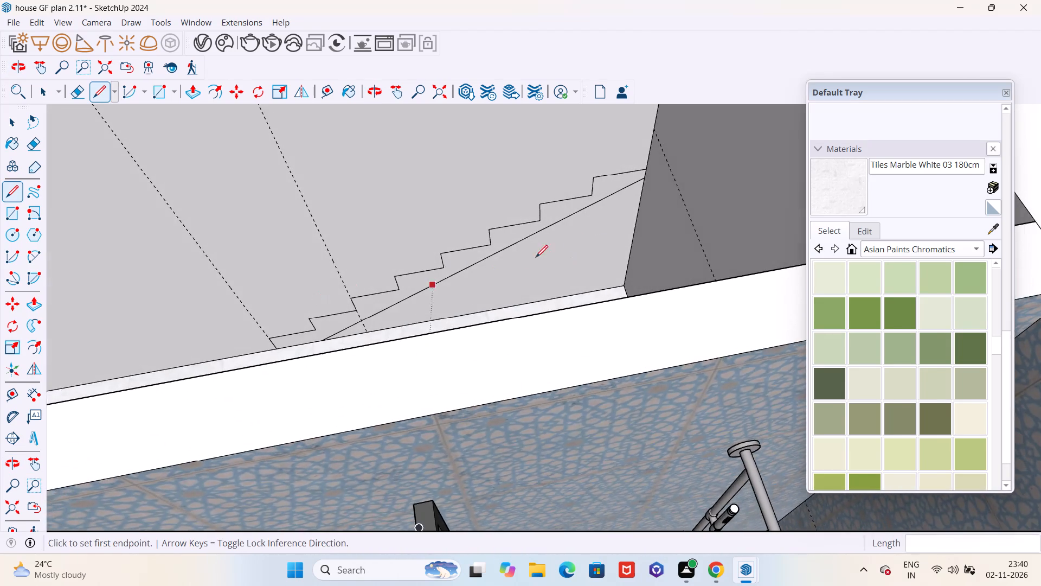
scroll(620, 219, "up", 4)
key("e")
left_click_drag(626, 145, 623, 189)
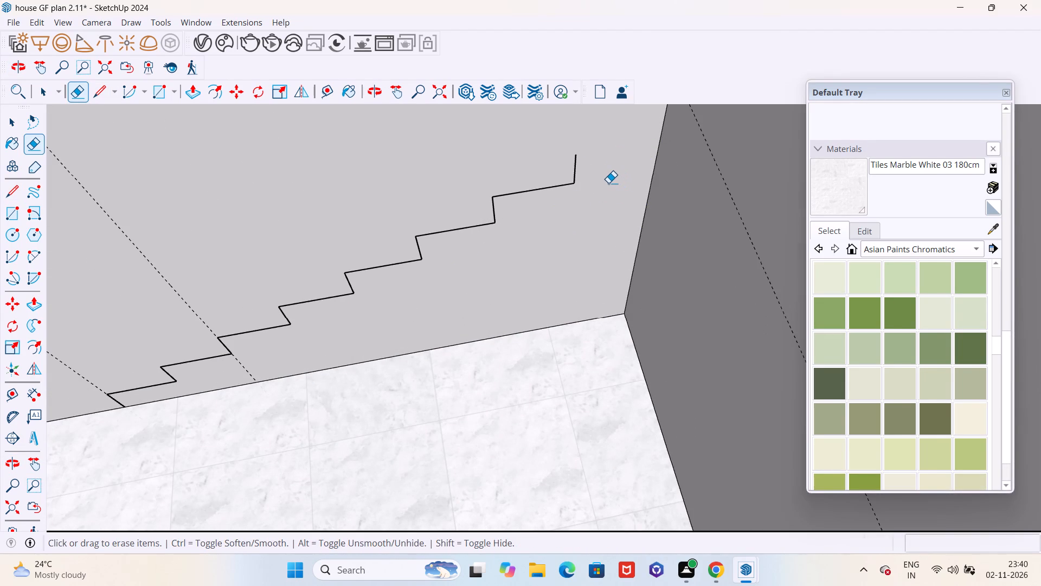
left_click_drag(585, 168, 562, 168)
Draw a 1' line straight down the partition face from the end of the remaining top tread.
middle_click_drag(582, 195, 570, 173)
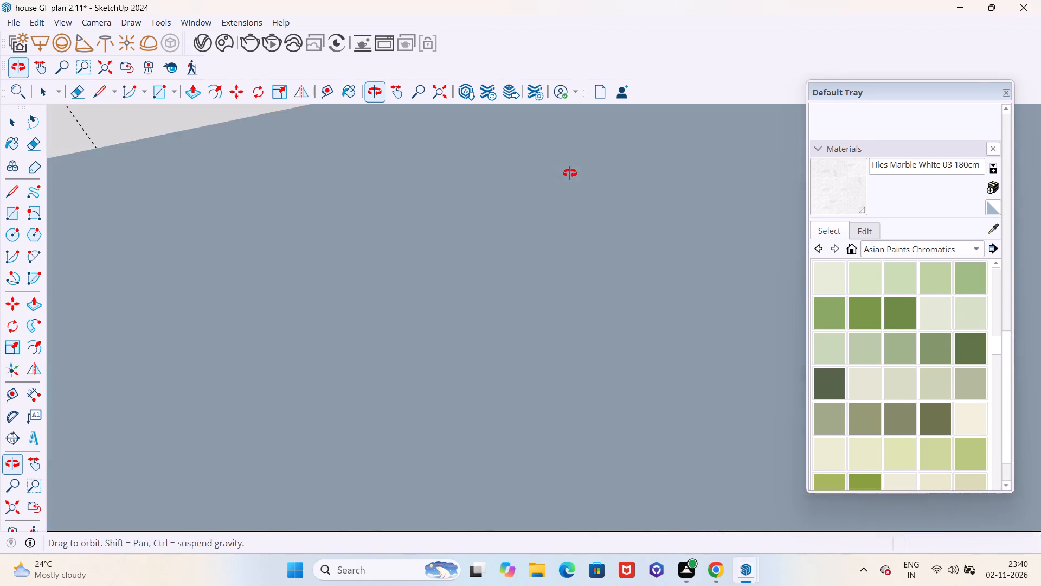
middle_click_drag(570, 173, 575, 181)
key("l")
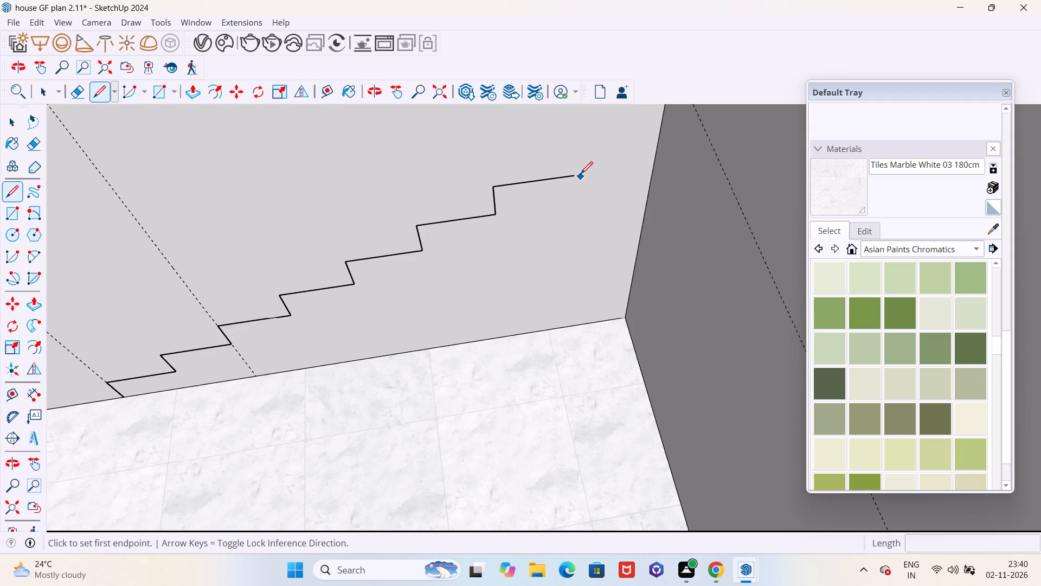
left_click(576, 179)
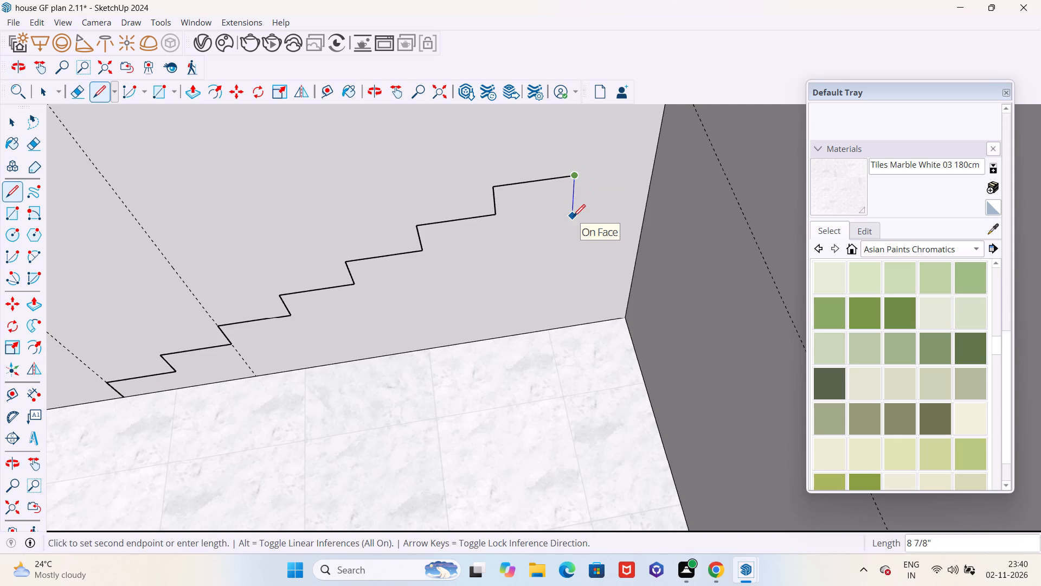
type("1'")
key("Return")
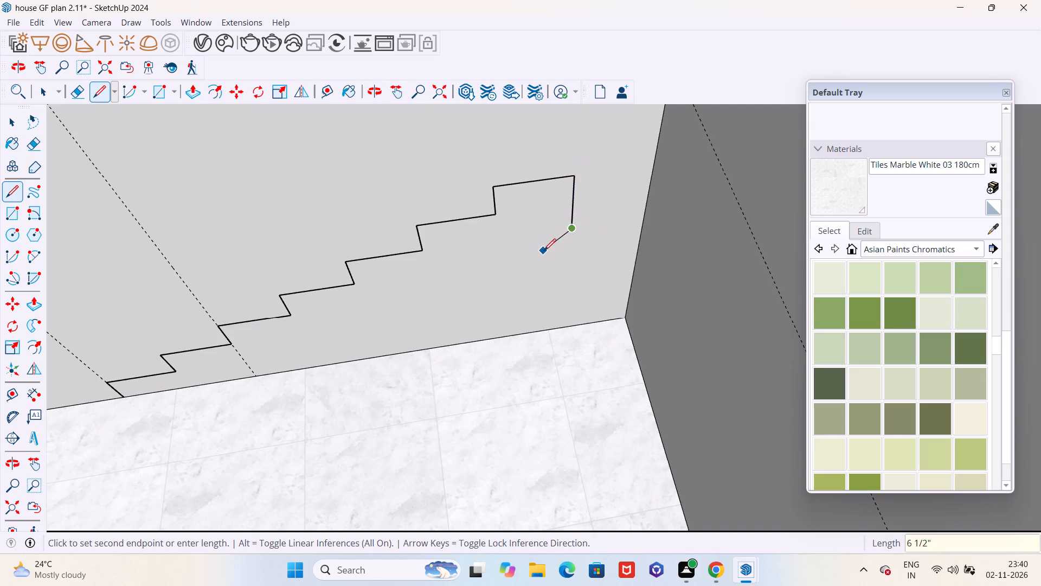
Close the stair profile with a 6' 6" sloping line down to the floor-edge point 1' beyond the first riser's foot.
scroll(544, 251, "down", 4)
scroll(489, 238, "down", 11)
middle_click_drag(307, 151, 518, 177)
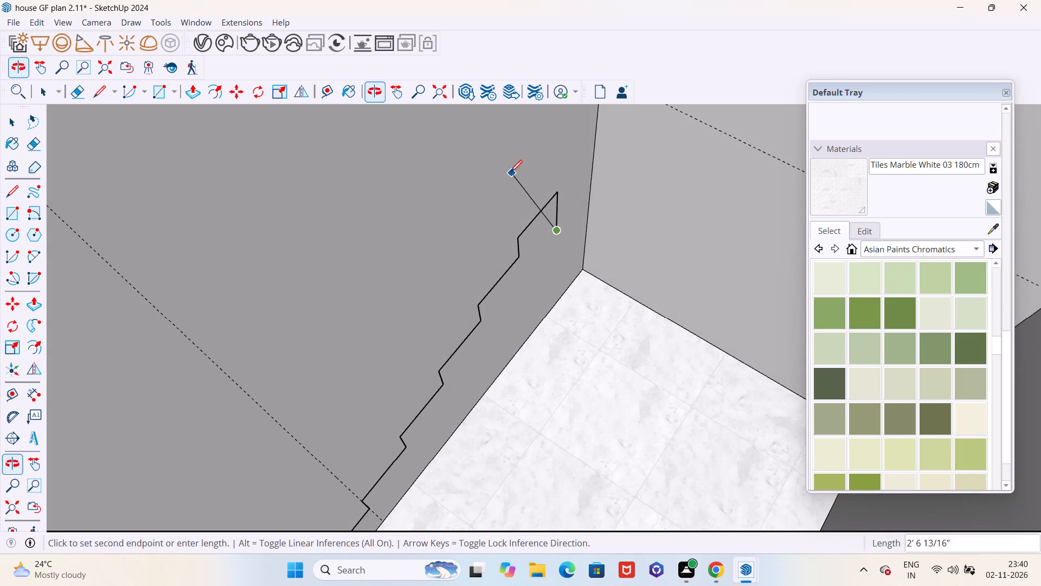
scroll(508, 156, "down", 10)
middle_click_drag(478, 202, 483, 156)
scroll(435, 320, "up", 7)
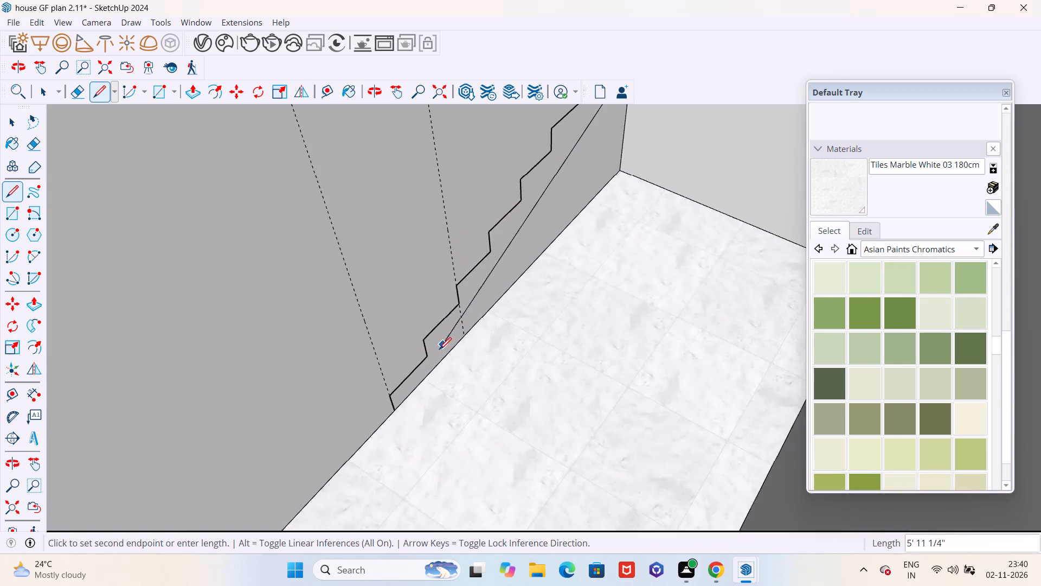
scroll(439, 349, "up", 3)
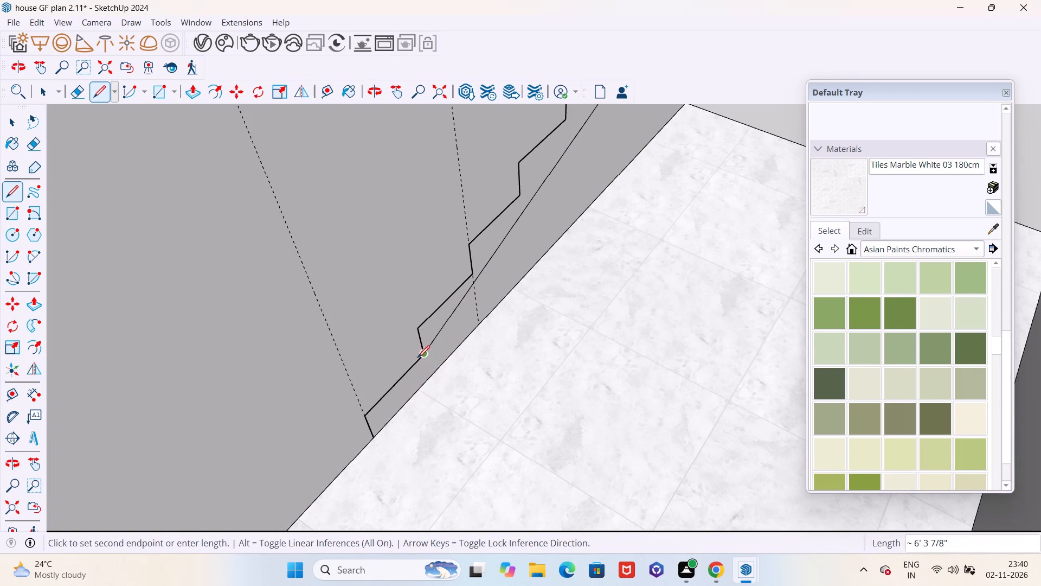
left_click(431, 381)
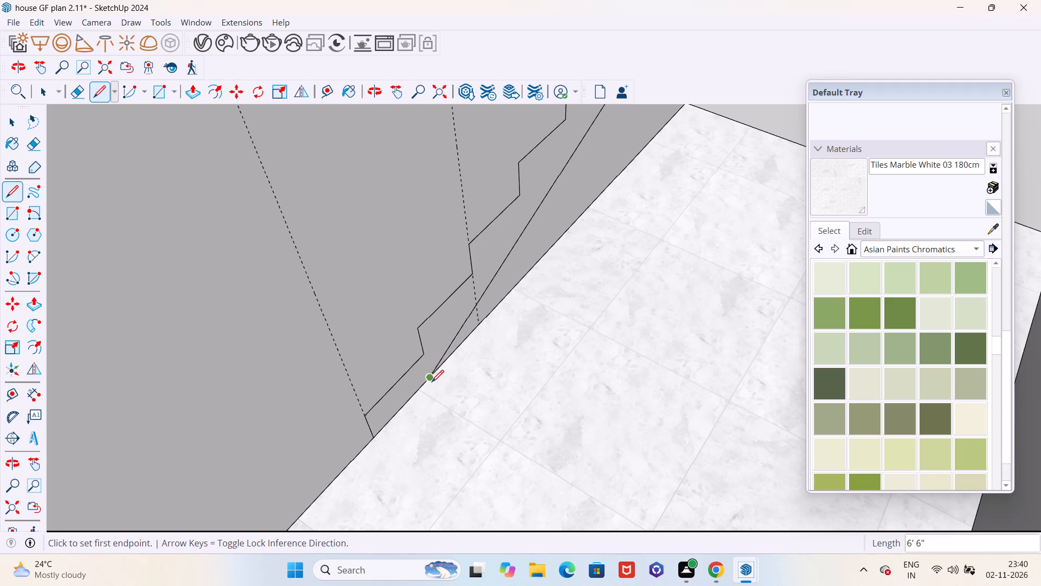
scroll(492, 390, "down", 9)
middle_click_drag(512, 379, 524, 370)
key("space")
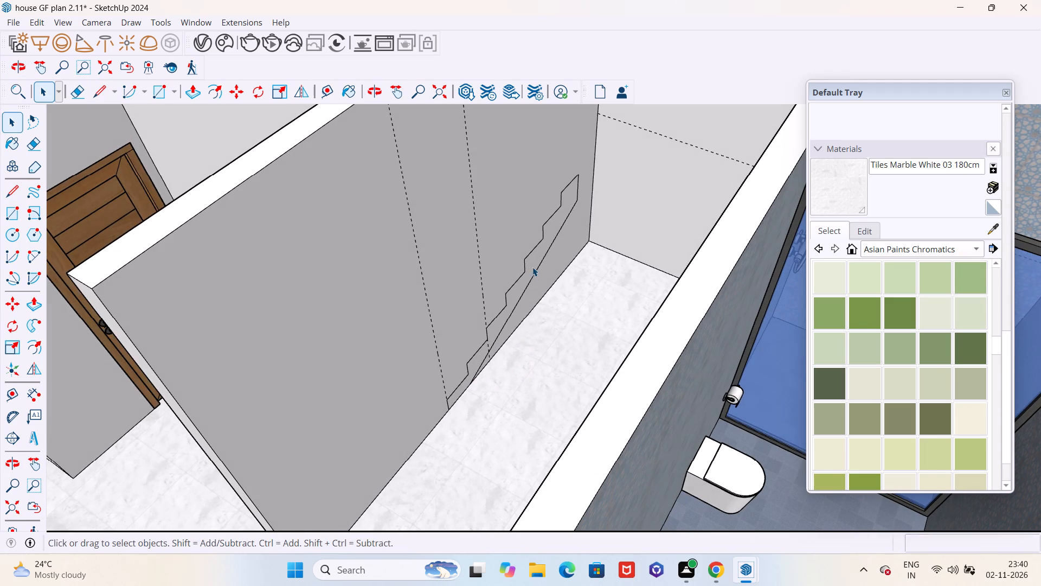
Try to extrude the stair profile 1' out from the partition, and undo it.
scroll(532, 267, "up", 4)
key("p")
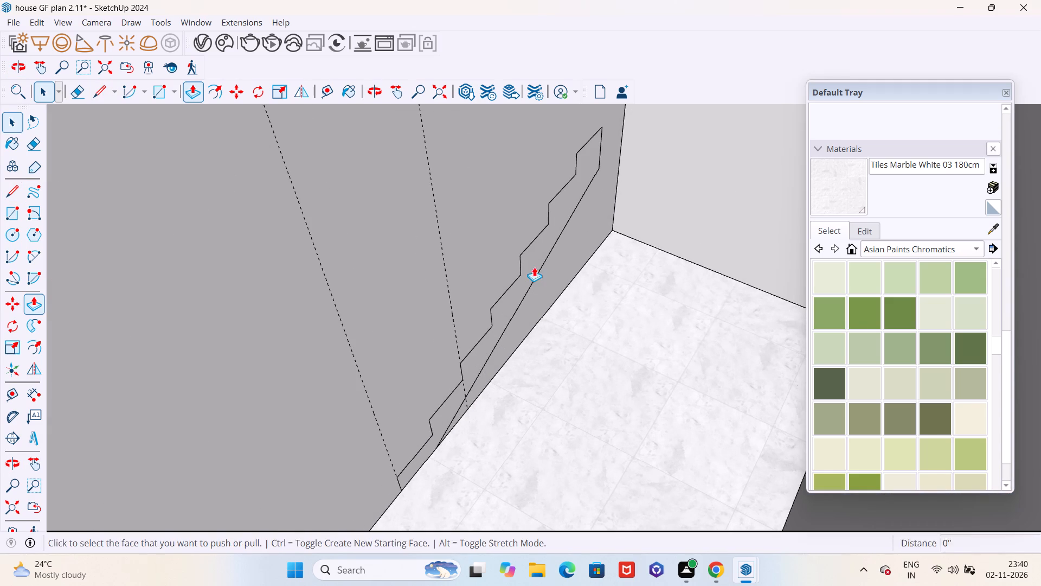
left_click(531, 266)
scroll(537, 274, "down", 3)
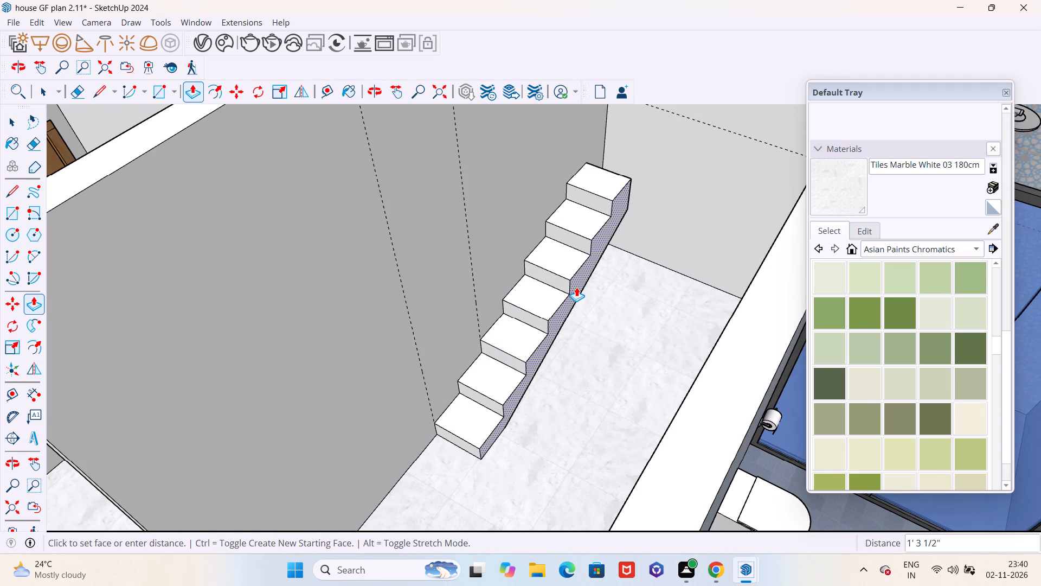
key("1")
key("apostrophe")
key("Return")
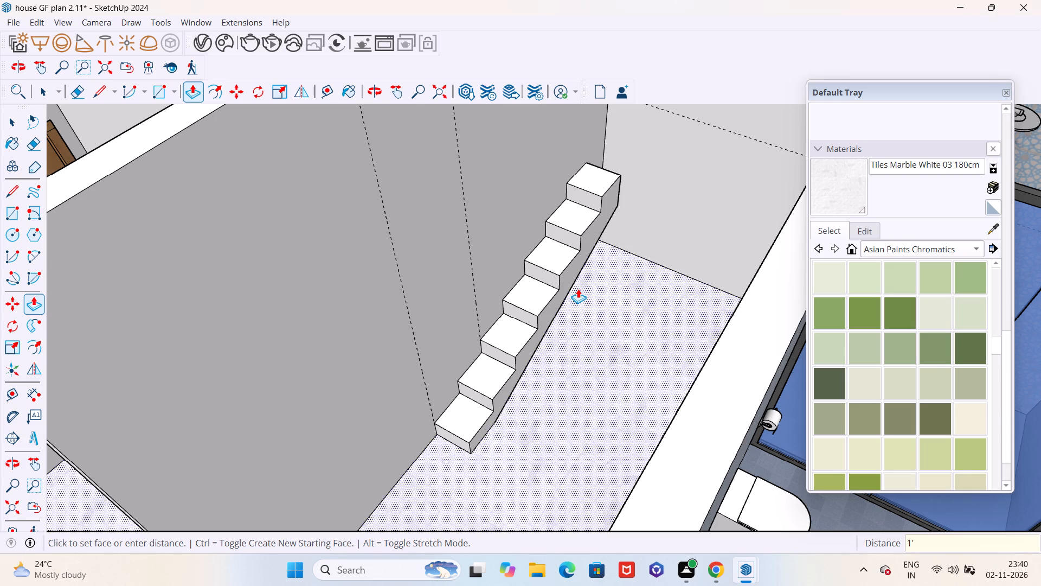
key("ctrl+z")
Extrude the stair profile 3' out from the partition into the passage.
left_click(529, 285)
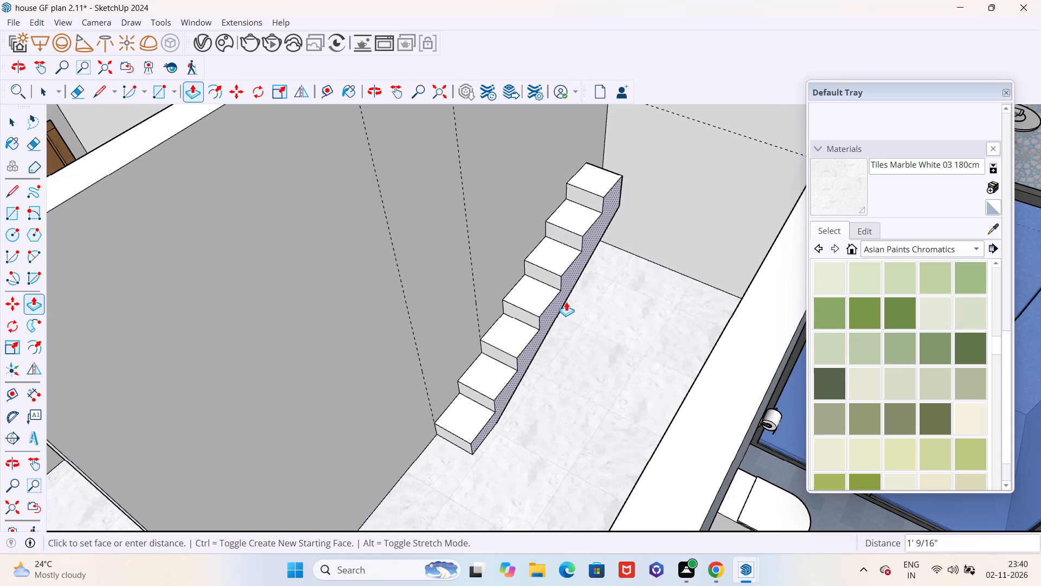
type("3'")
key("Return")
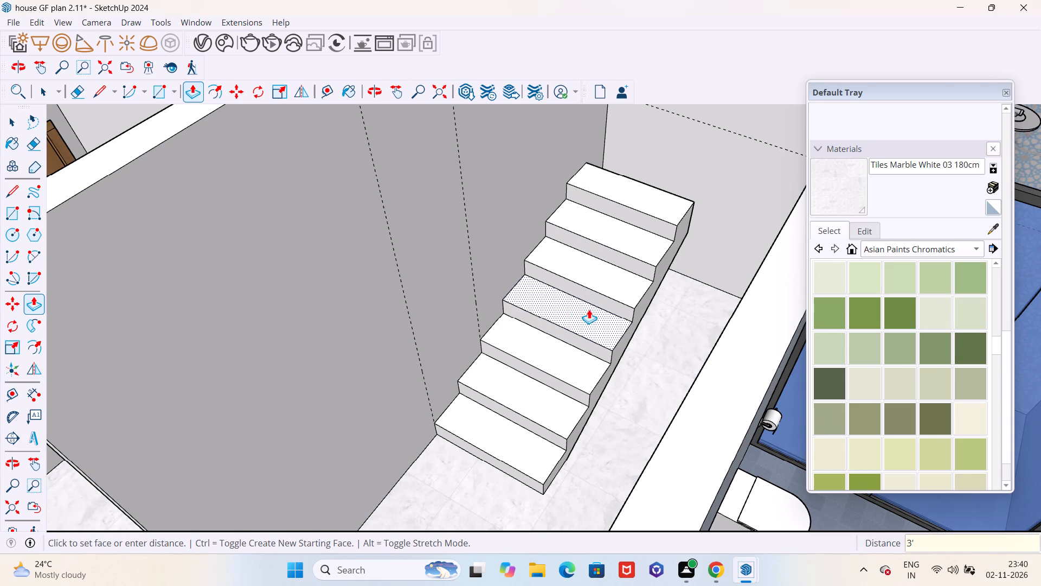
Extrude the end face of the staircase's top tread 1' to meet the passage's end wall.
scroll(590, 309, "down", 4)
middle_click_drag(642, 305, 480, 429)
scroll(710, 329, "up", 5)
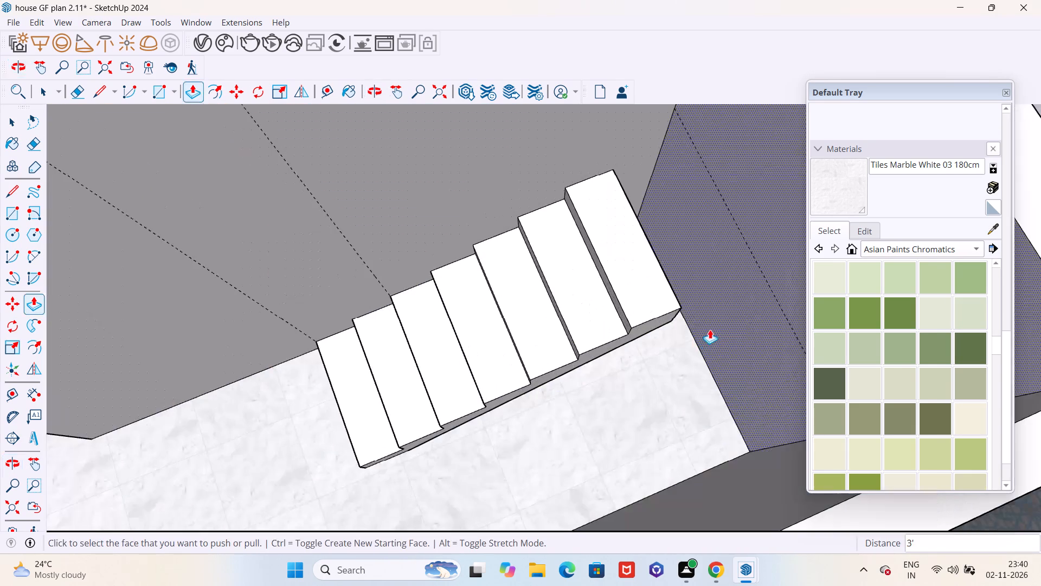
middle_click_drag(701, 329, 557, 316)
scroll(666, 378, "down", 1)
scroll(666, 378, "up", 6)
middle_click_drag(660, 367, 571, 317)
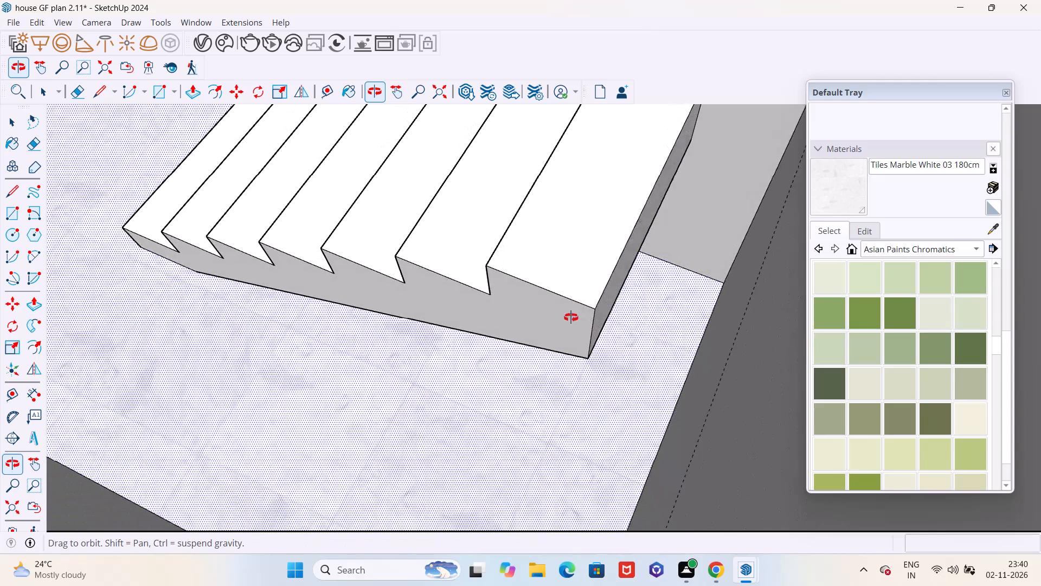
middle_click_drag(571, 317, 576, 318)
scroll(613, 324, "up", 4)
left_click(590, 314)
scroll(597, 313, "down", 10)
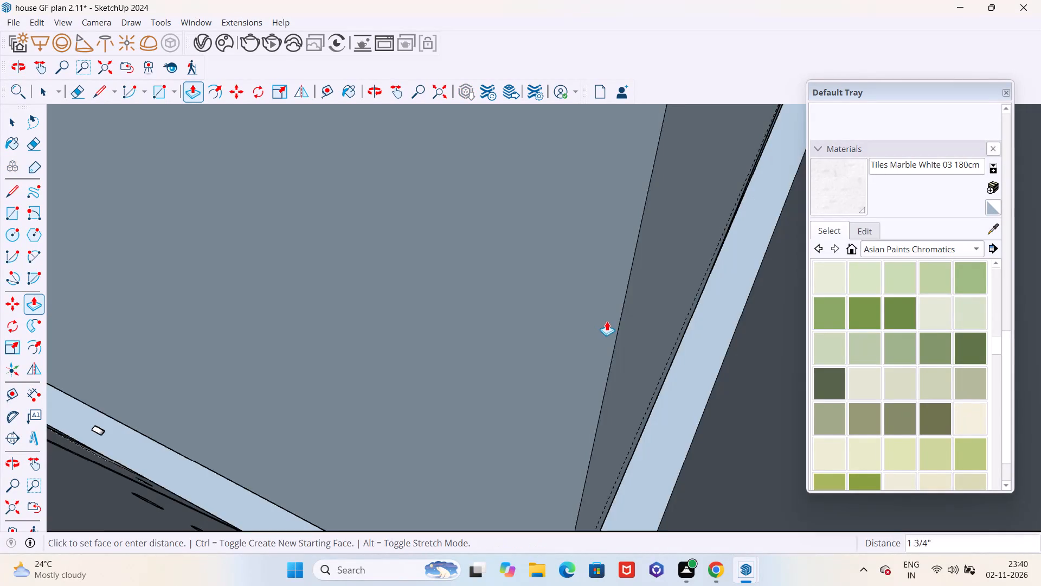
middle_click_drag(610, 323, 689, 380)
scroll(686, 373, "down", 11)
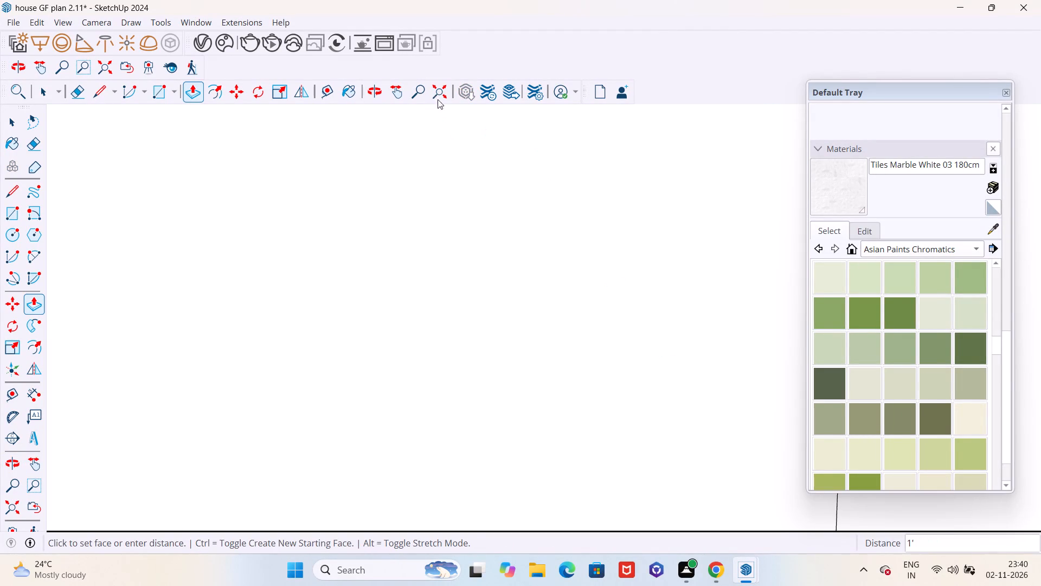
left_click(446, 92)
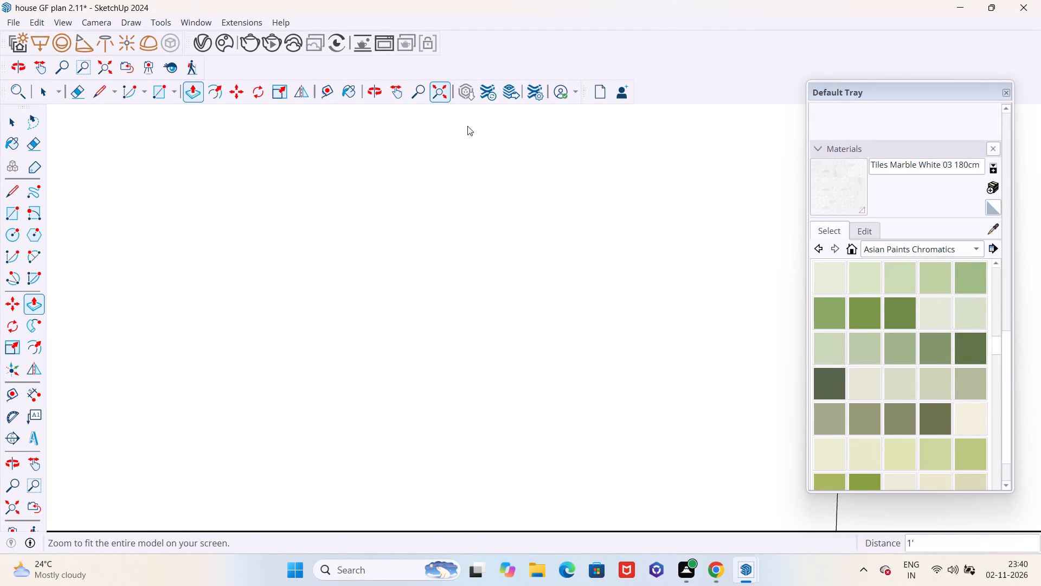
middle_click_drag(621, 278, 679, 301)
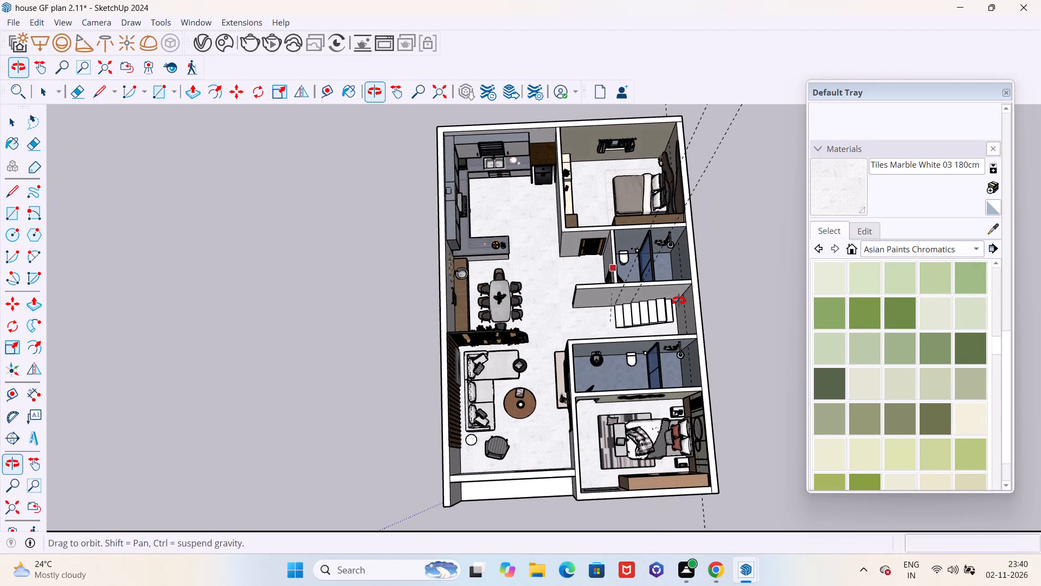
middle_click_drag(679, 301, 680, 301)
scroll(692, 314, "up", 12)
scroll(678, 315, "down", 1)
scroll(678, 315, "up", 10)
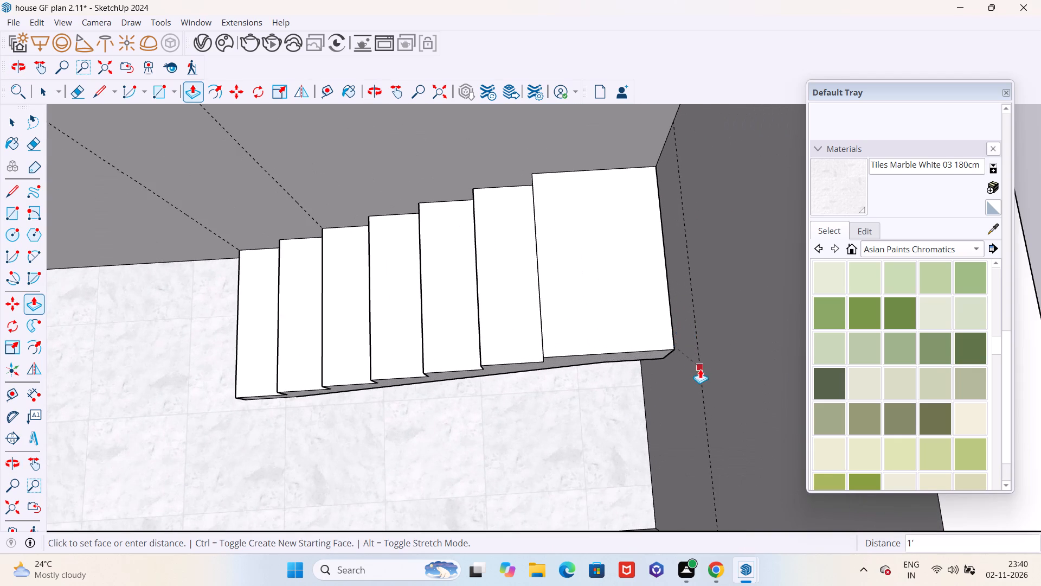
middle_click_drag(700, 369, 625, 353)
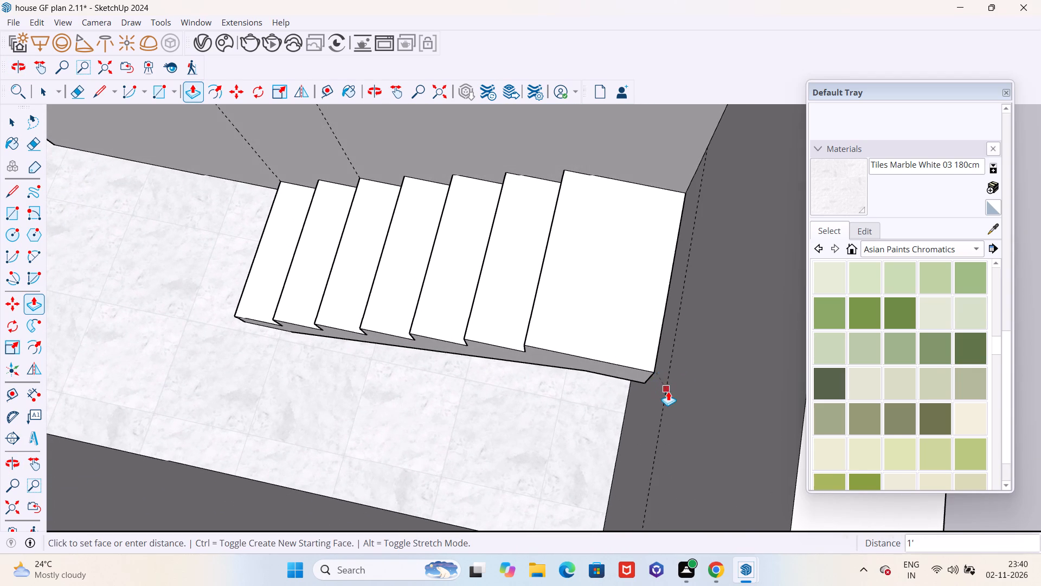
left_click(669, 393)
scroll(654, 379, "down", 5)
middle_click_drag(546, 372, 632, 367)
key("space")
scroll(547, 339, "down", 8)
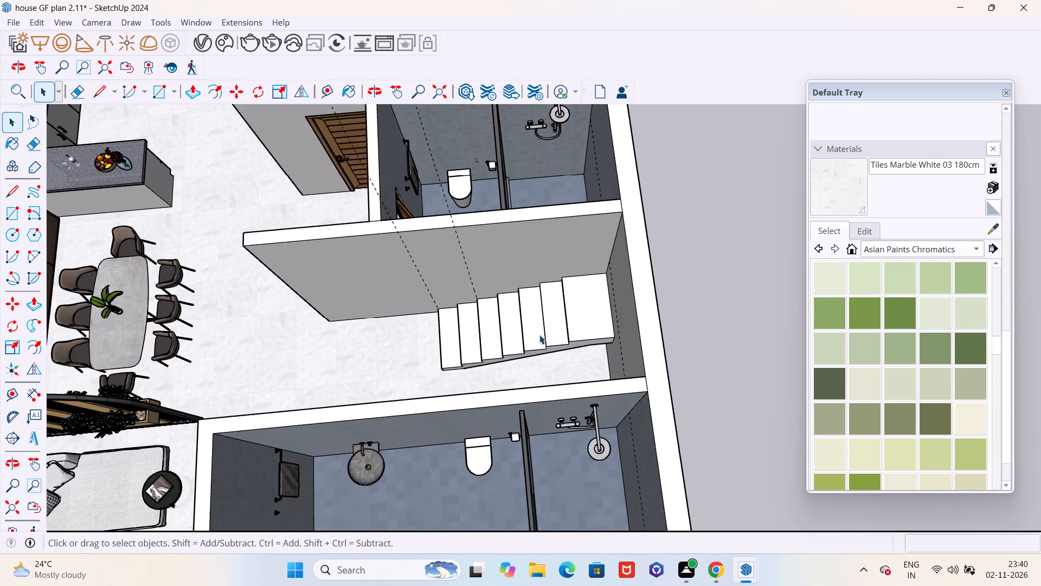
scroll(539, 335, "down", 3)
middle_click_drag(520, 341, 594, 323)
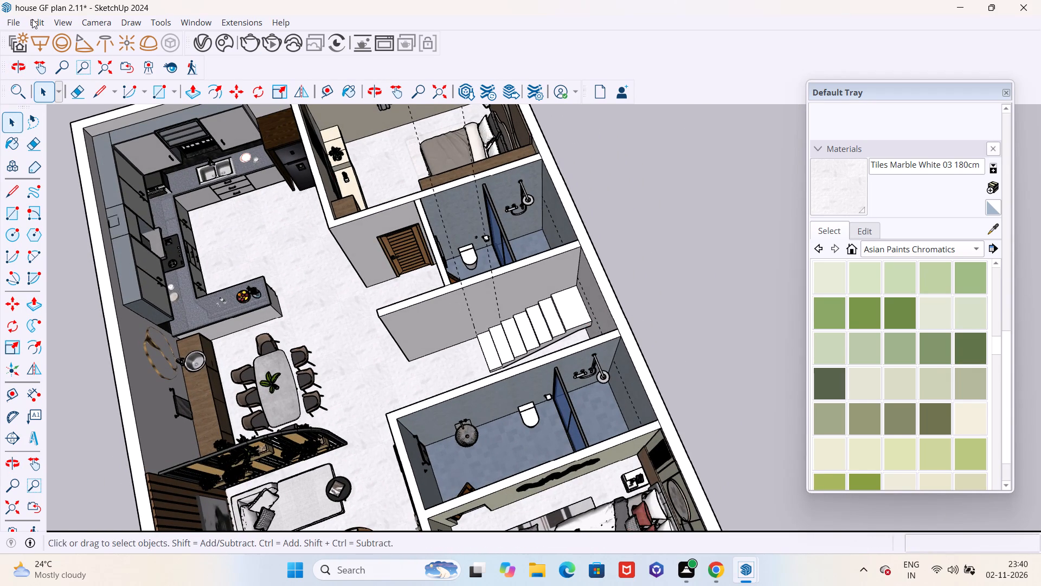
Delete all guide lines from the model.
left_click(32, 19)
left_click(87, 157)
Extend the top riser's edge down the stair's open side face with an 11" line to the sloping underside.
scroll(239, 226, "down", 4)
middle_click_drag(263, 256, 273, 259)
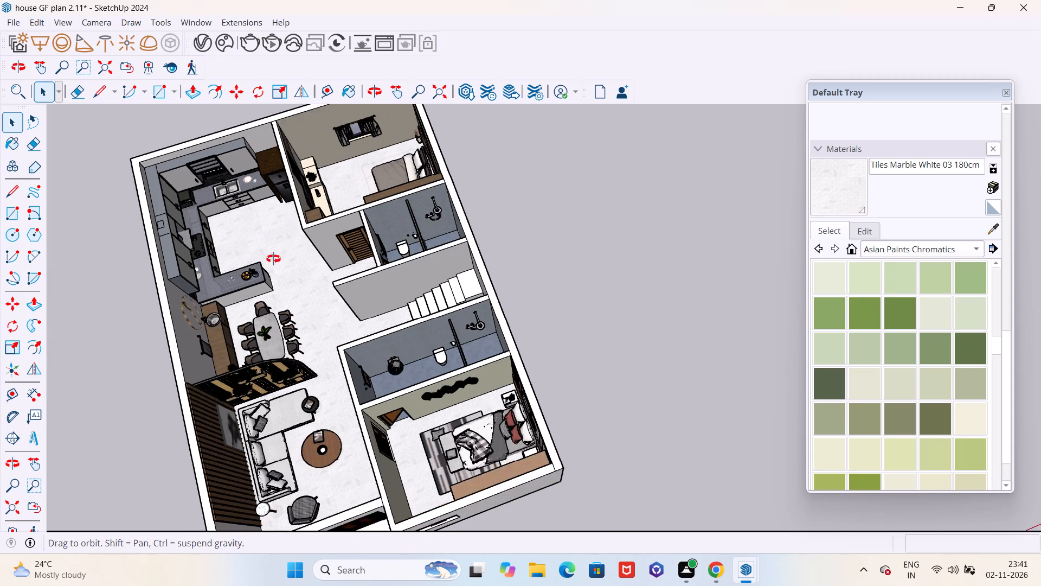
middle_click_drag(273, 259, 575, 200)
scroll(499, 327, "up", 3)
scroll(491, 271, "down", 4)
middle_click_drag(489, 330, 524, 265)
scroll(520, 348, "up", 5)
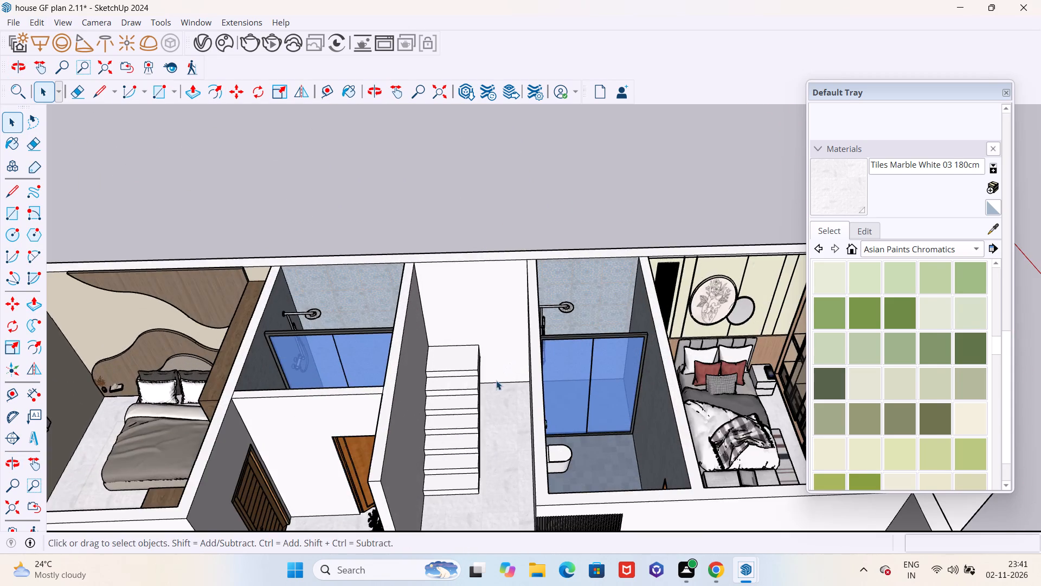
middle_click_drag(499, 377, 596, 334)
scroll(544, 388, "up", 6)
scroll(486, 354, "down", 5)
middle_click_drag(463, 367, 407, 392)
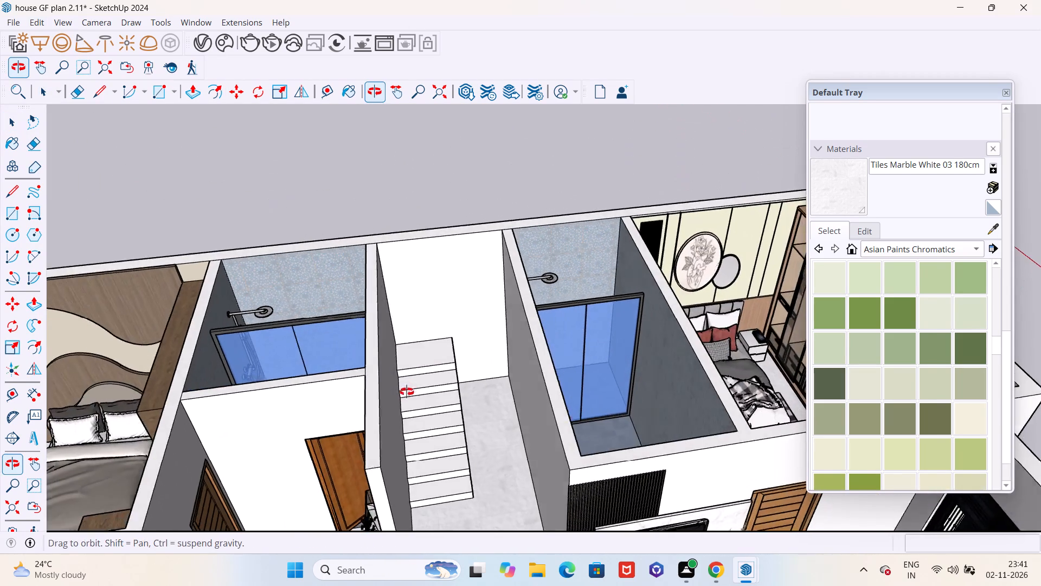
middle_click_drag(407, 392, 387, 393)
scroll(487, 369, "up", 6)
middle_click_drag(491, 360, 453, 345)
scroll(441, 334, "up", 9)
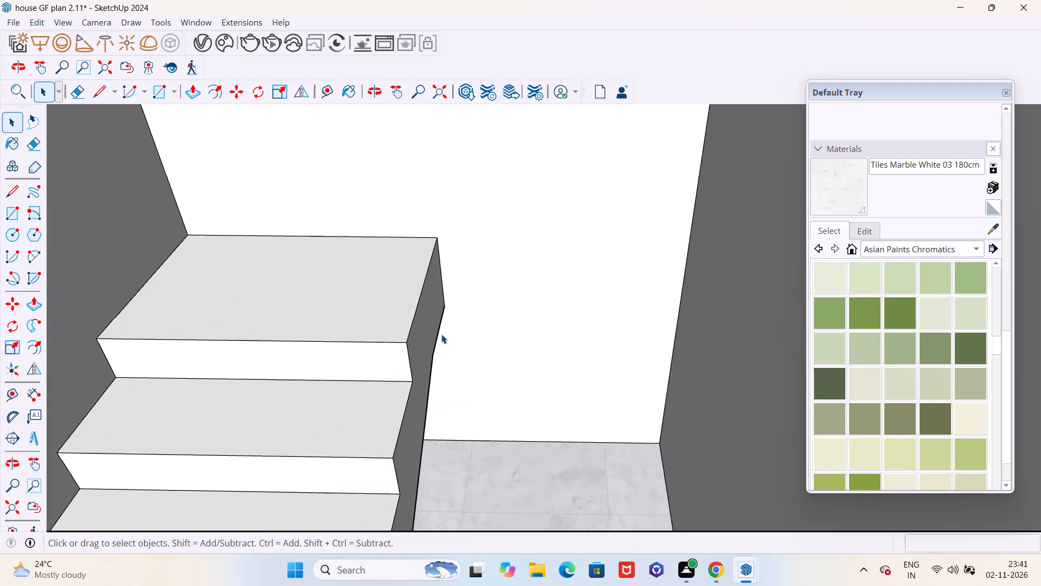
middle_click_drag(428, 344, 337, 426)
scroll(385, 406, "up", 2)
key("l")
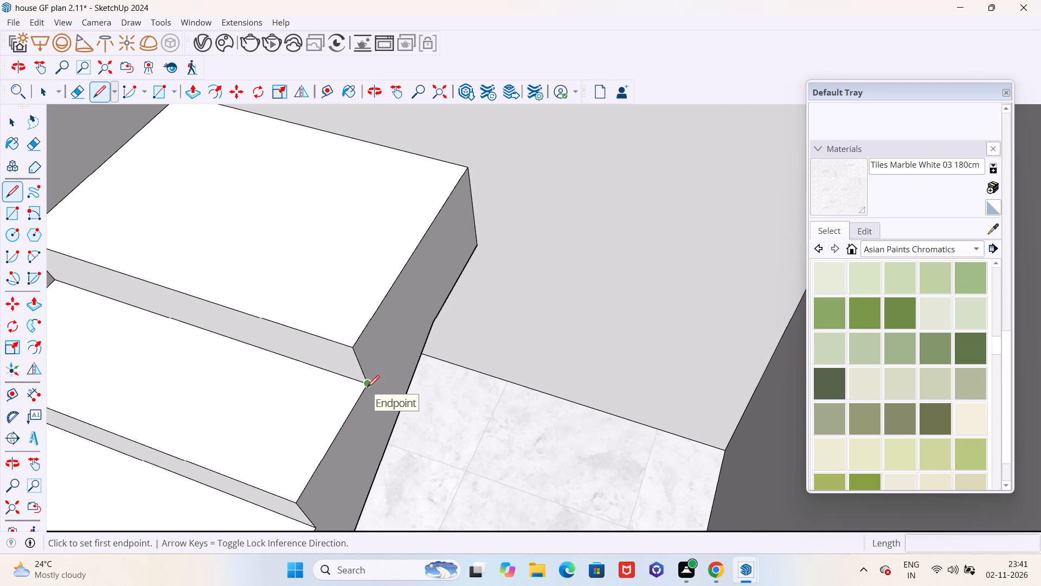
left_click(367, 387)
left_click(396, 437)
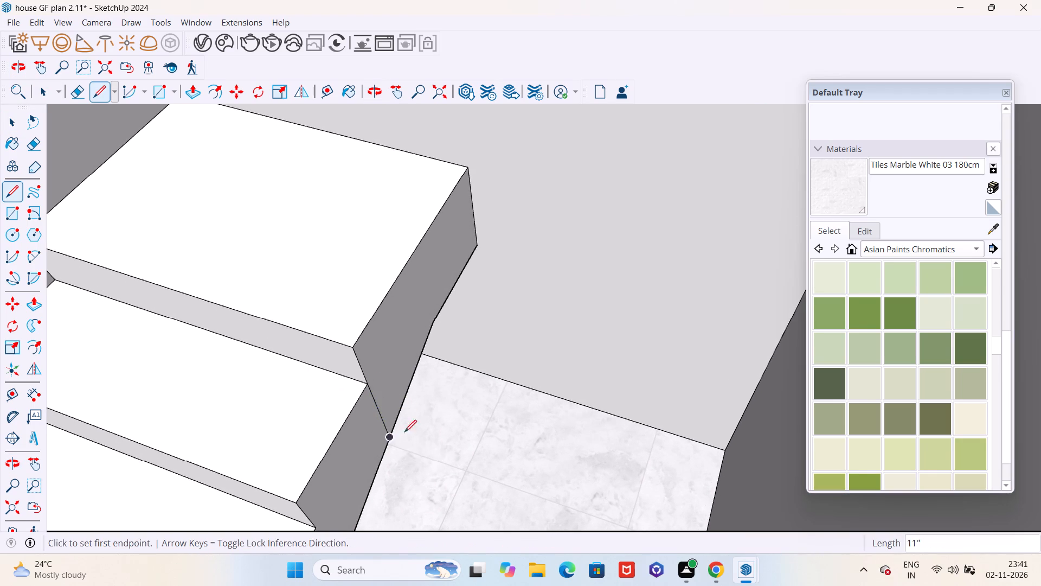
Place a guide line 1' below the top tread's outer side edge on the stair's side face.
scroll(432, 419, "down", 18)
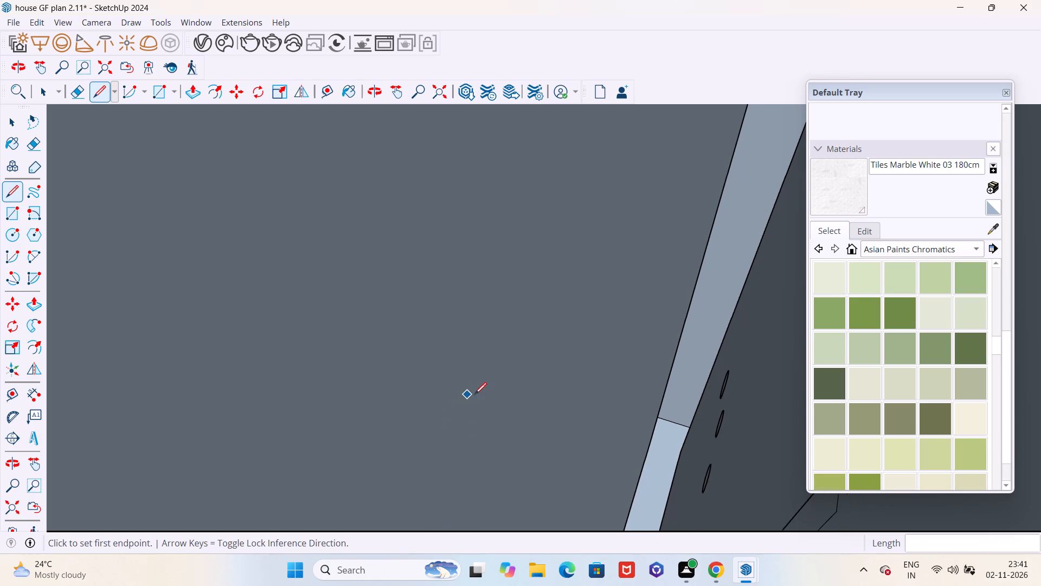
left_click(440, 94)
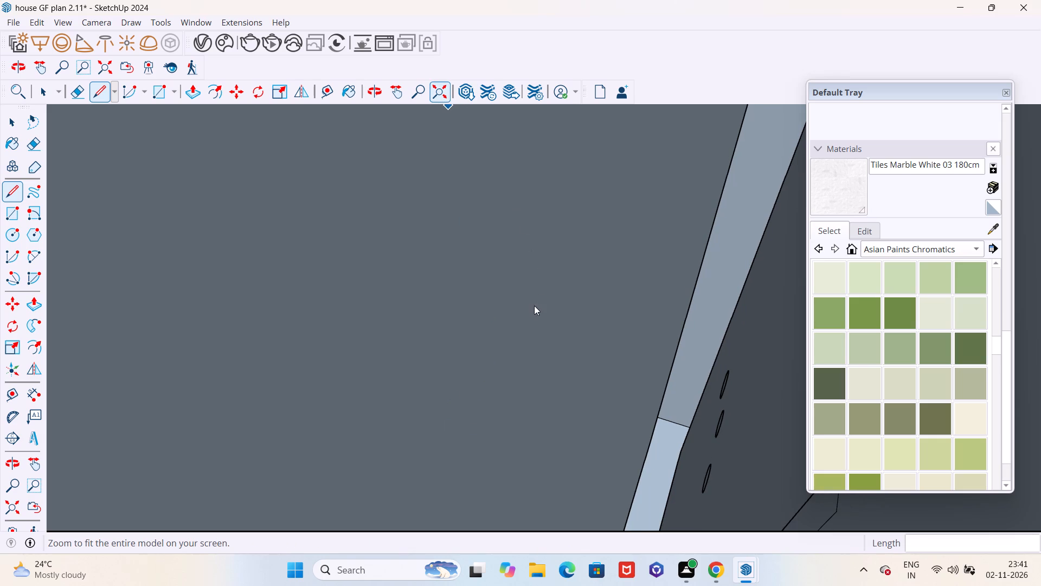
middle_click_drag(523, 310, 535, 356)
scroll(635, 184, "up", 11)
middle_click_drag(603, 232, 569, 223)
scroll(594, 224, "up", 2)
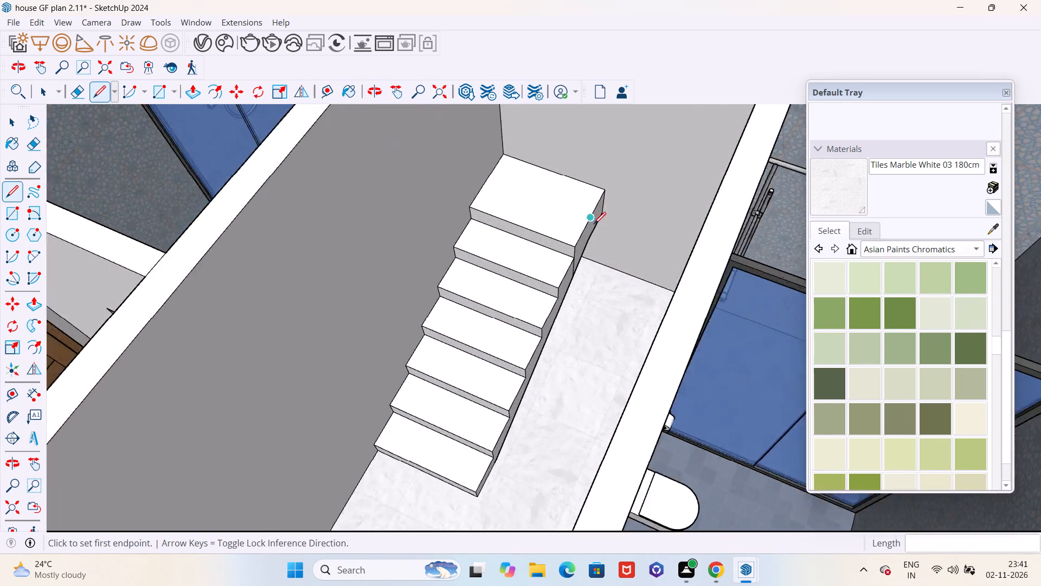
scroll(594, 224, "up", 10)
scroll(559, 250, "down", 4)
middle_click_drag(558, 271, 549, 245)
scroll(576, 248, "up", 5)
key("space")
type("t")
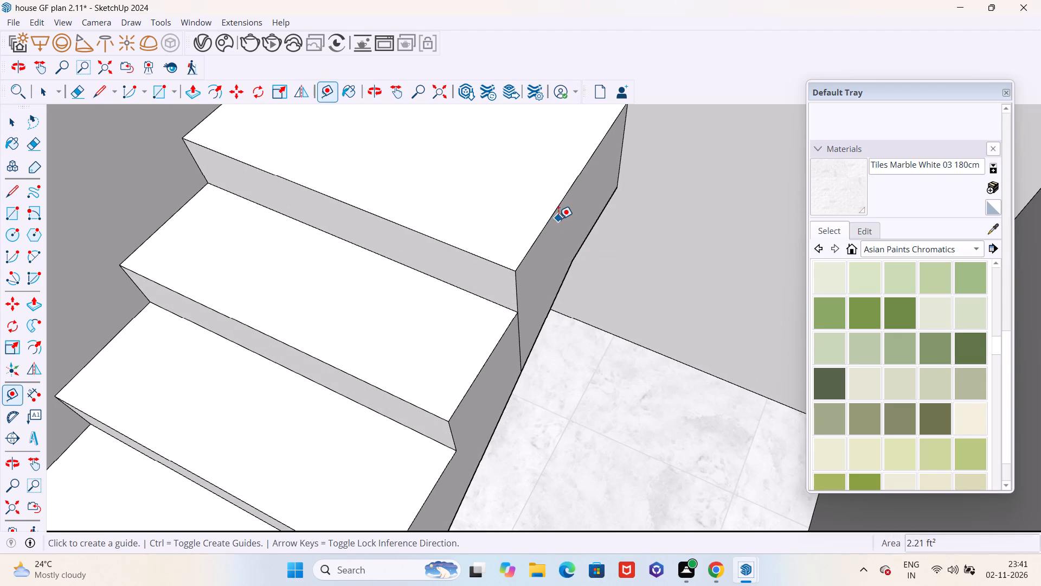
left_click(558, 213)
type("1'")
key("Return")
Draw a 1' line along the guide from the underside corner to the extended riser line.
middle_click_drag(562, 247, 548, 240)
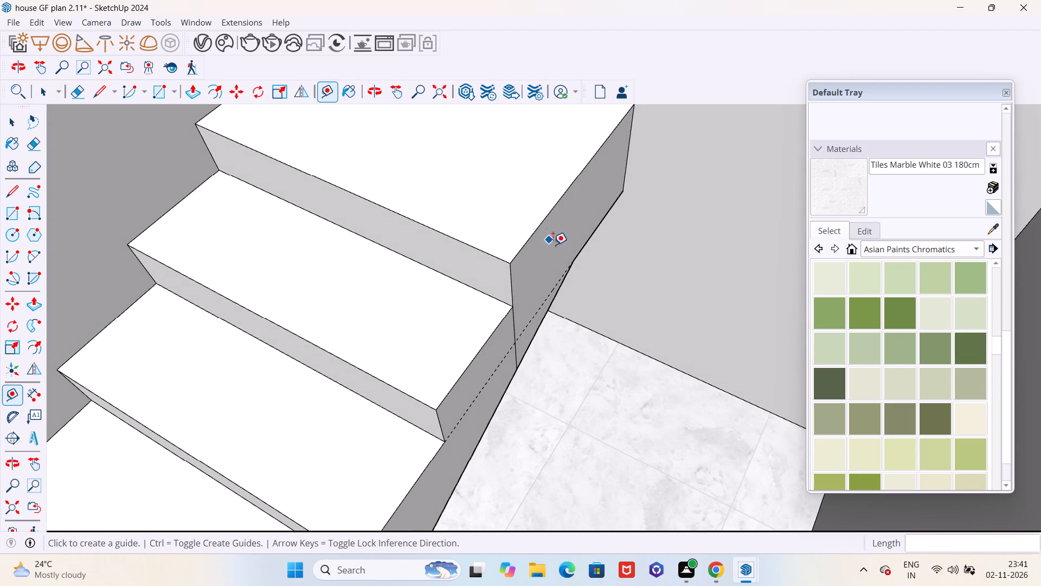
scroll(566, 277, "up", 5)
key("l")
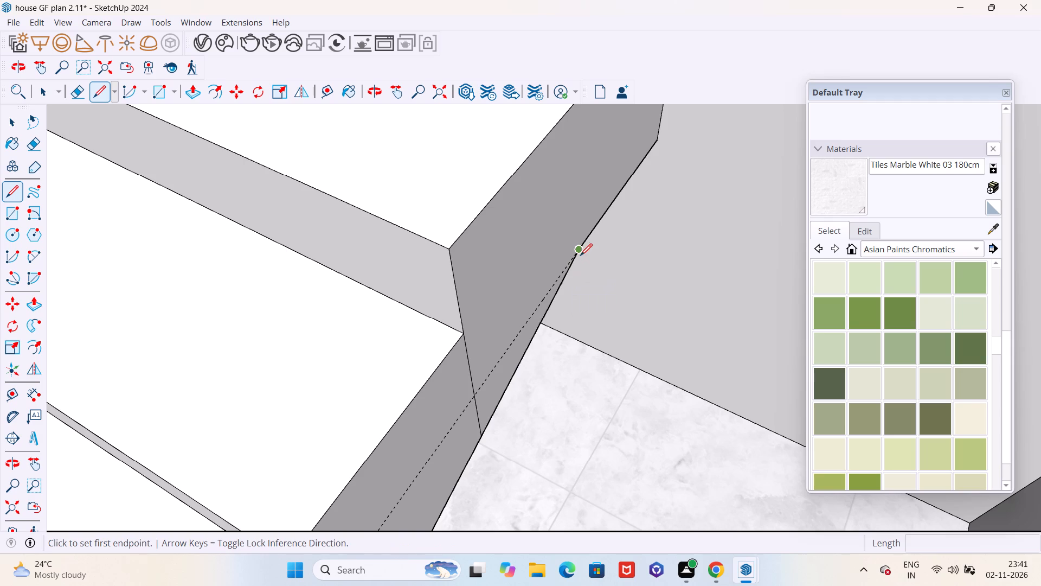
left_click(584, 247)
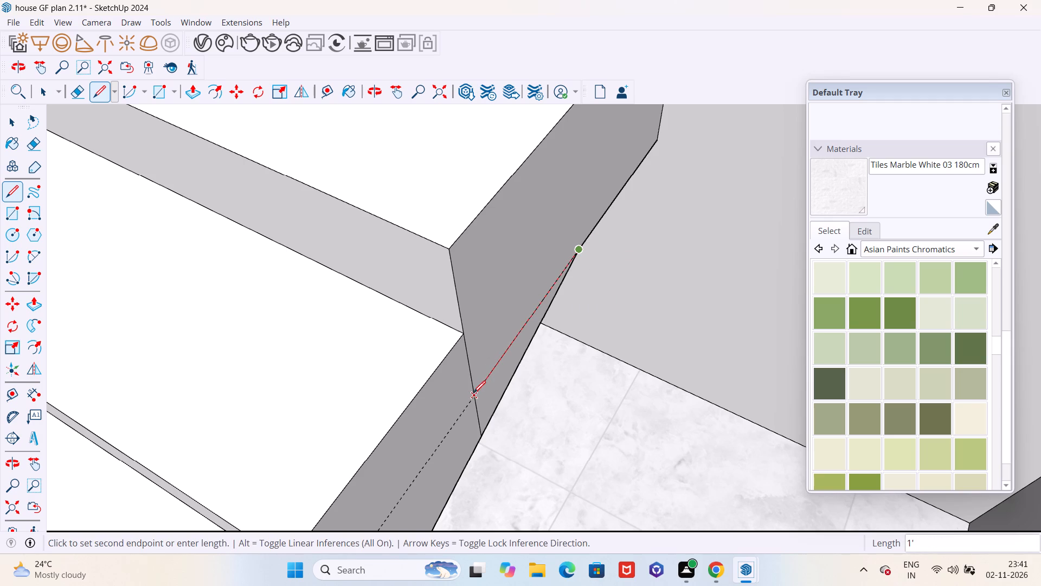
left_click(474, 393)
Erase the leftover riser line below the new horizontal line and the guide on the stair's side face.
key("e")
left_click_drag(485, 412, 468, 436)
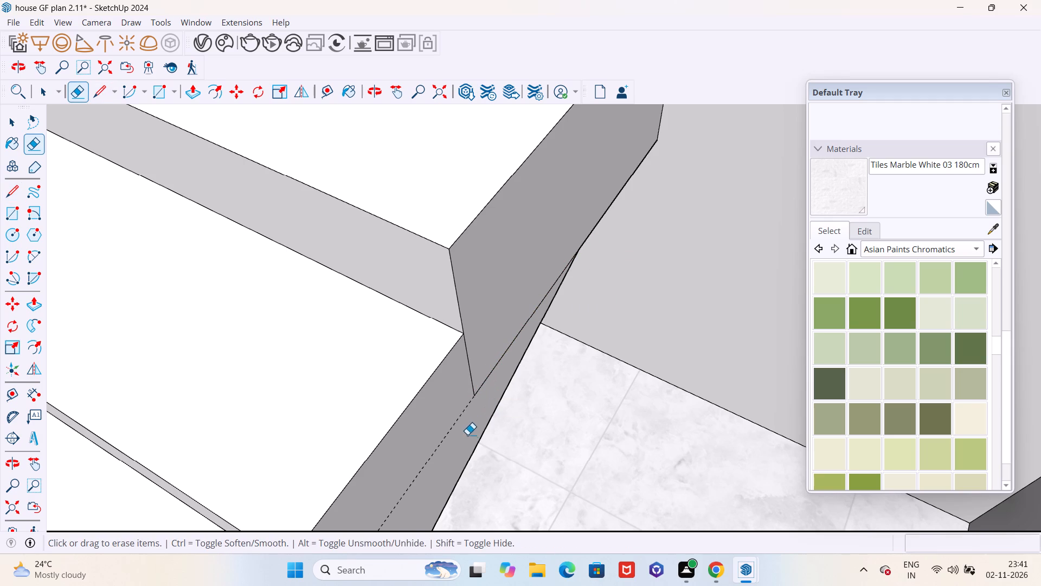
left_click(460, 419)
Extrude the top tread's side face 3' across the passage to the opposite wall as a landing.
scroll(472, 426, "down", 4)
middle_click_drag(470, 428, 494, 434)
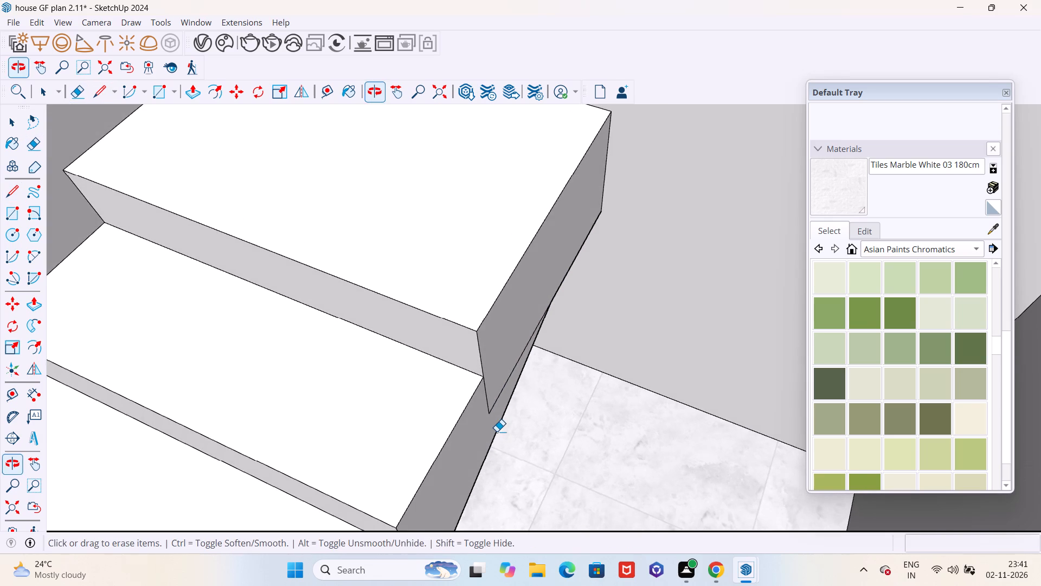
scroll(497, 431, "down", 4)
key("p")
left_click(509, 359)
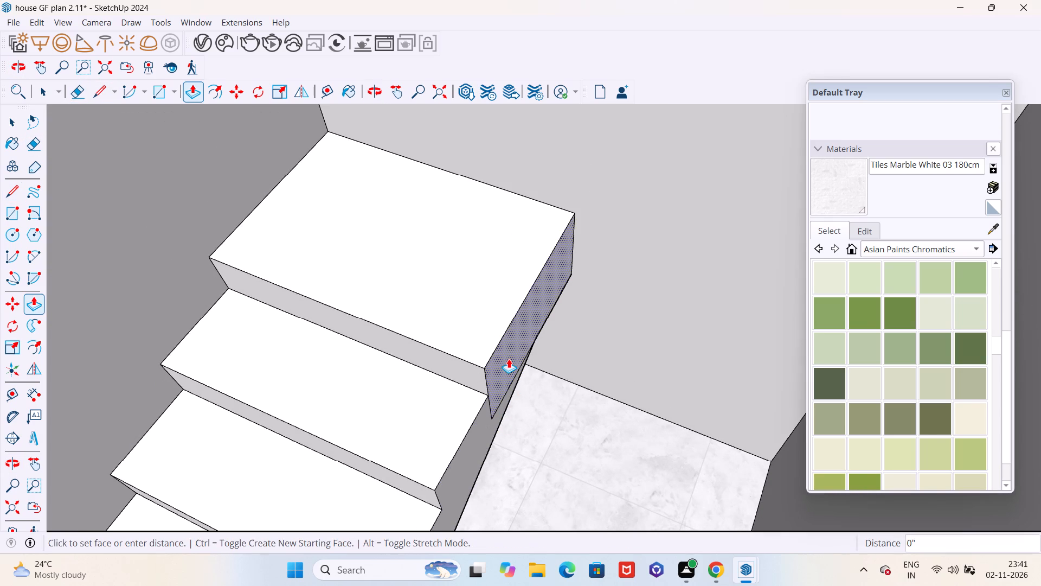
scroll(509, 359, "down", 8)
middle_click_drag(515, 356, 685, 363)
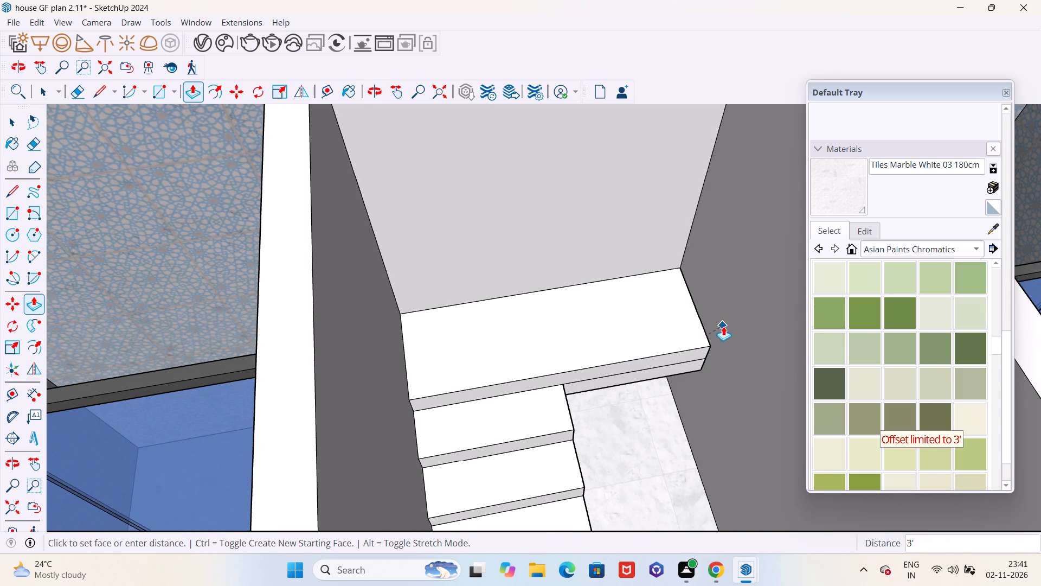
left_click(729, 326)
Erase the leftover edge across the front face of the landing extension.
middle_click_drag(708, 348, 651, 319)
key("space")
key("e")
left_click_drag(622, 386, 618, 393)
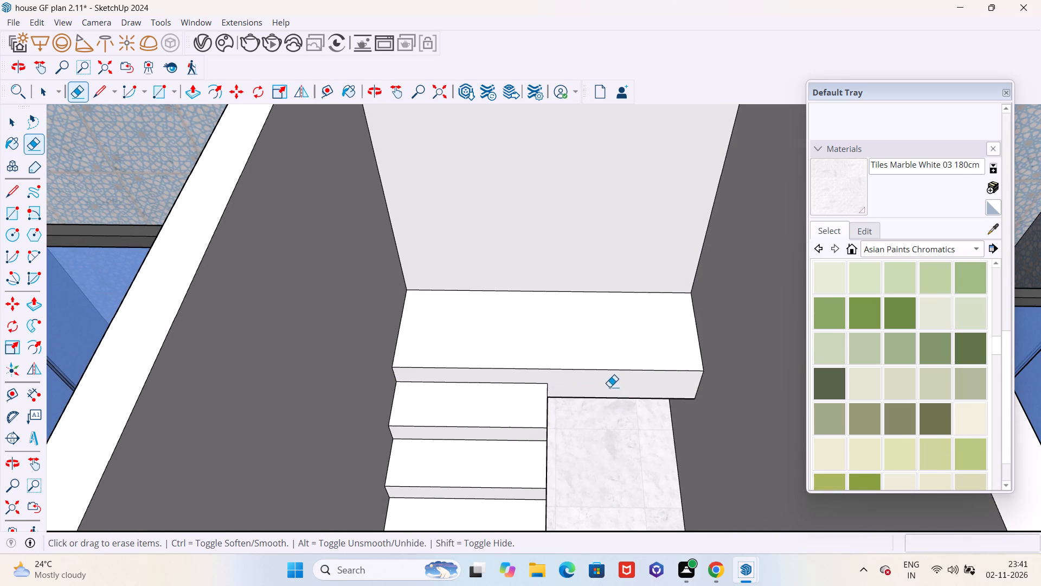
Examine the staircase and its new landing from the passage entrance and up close.
scroll(599, 381, "down", 5)
middle_click_drag(584, 388, 535, 283)
scroll(551, 259, "down", 5)
middle_click_drag(538, 354, 521, 327)
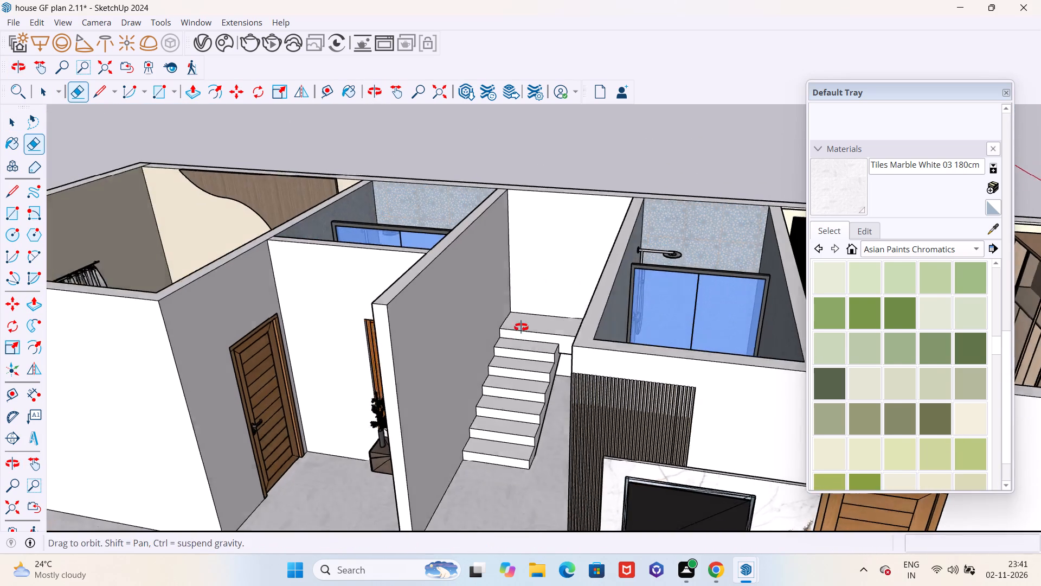
middle_click_drag(521, 327, 519, 321)
scroll(516, 443, "up", 9)
middle_click_drag(543, 471, 539, 439)
scroll(536, 434, "up", 4)
middle_click_drag(530, 428, 506, 443)
key("space")
scroll(501, 435, "down", 5)
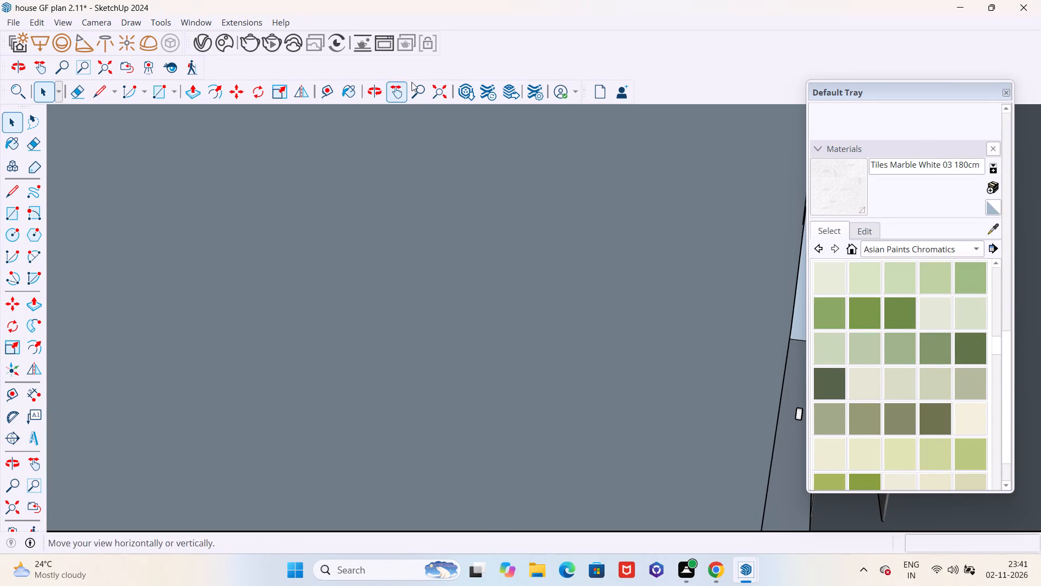
Draw a 6" riser up from the landing's outer corner on the passage wall and a 1' horizontal tread from its top.
left_click(438, 86)
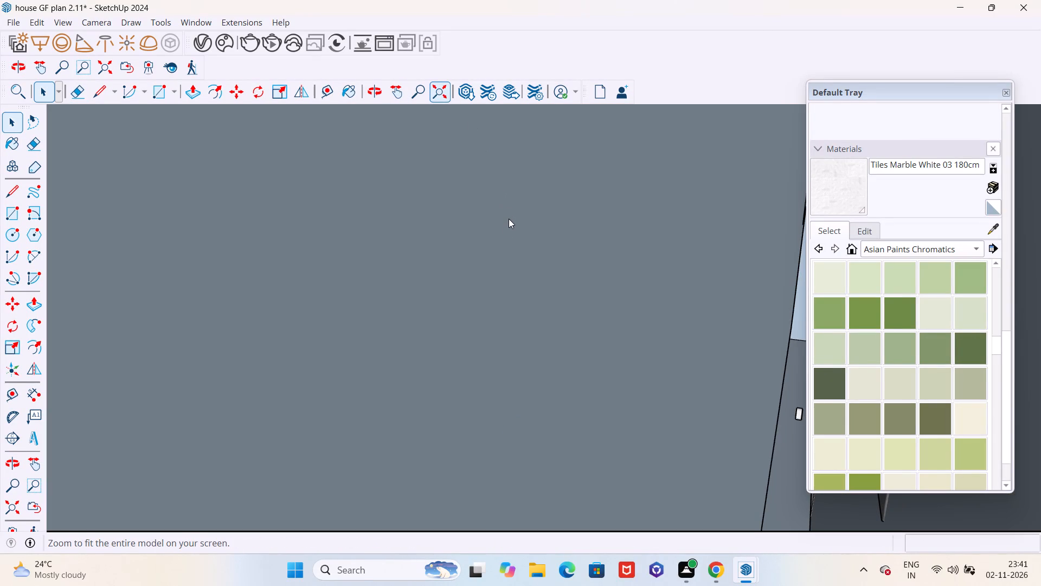
scroll(513, 239, "down", 5)
middle_click_drag(493, 195, 564, 436)
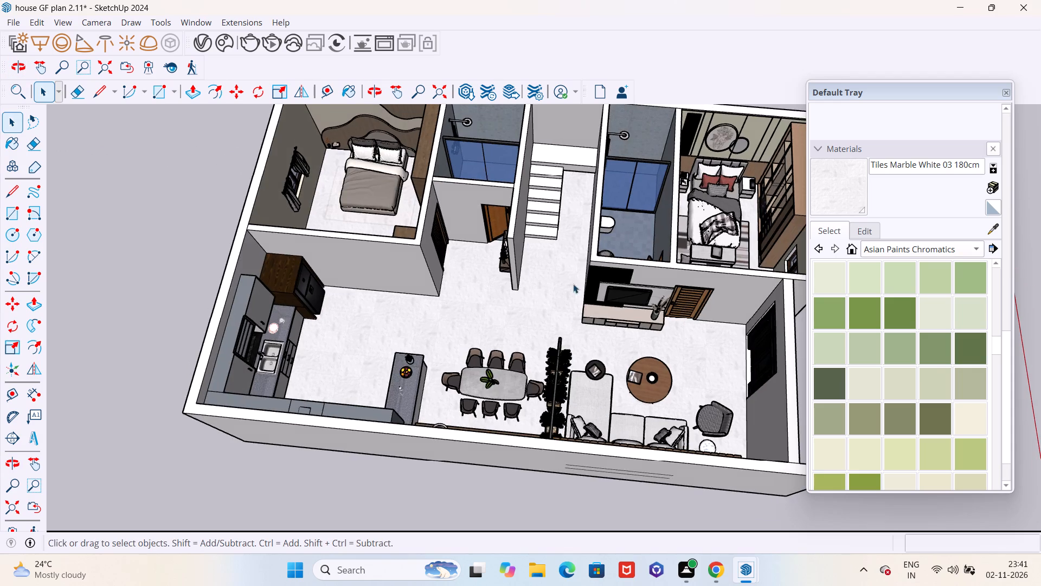
scroll(576, 254, "up", 4)
middle_click_drag(543, 257, 754, 244)
scroll(739, 241, "down", 4)
middle_click_drag(587, 260, 749, 200)
scroll(560, 201, "up", 5)
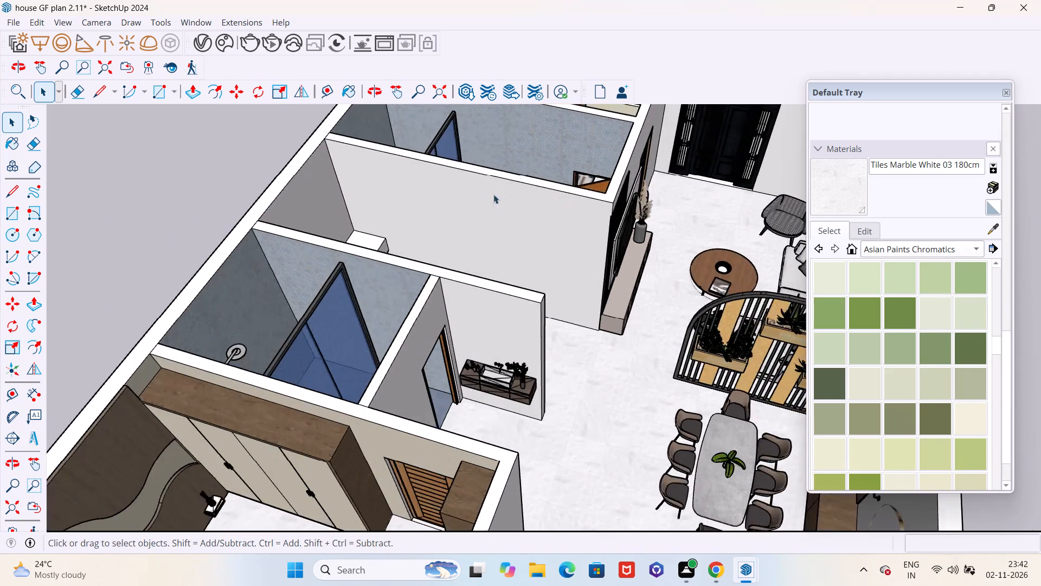
middle_click_drag(441, 205, 603, 208)
scroll(338, 313, "up", 5)
key("l")
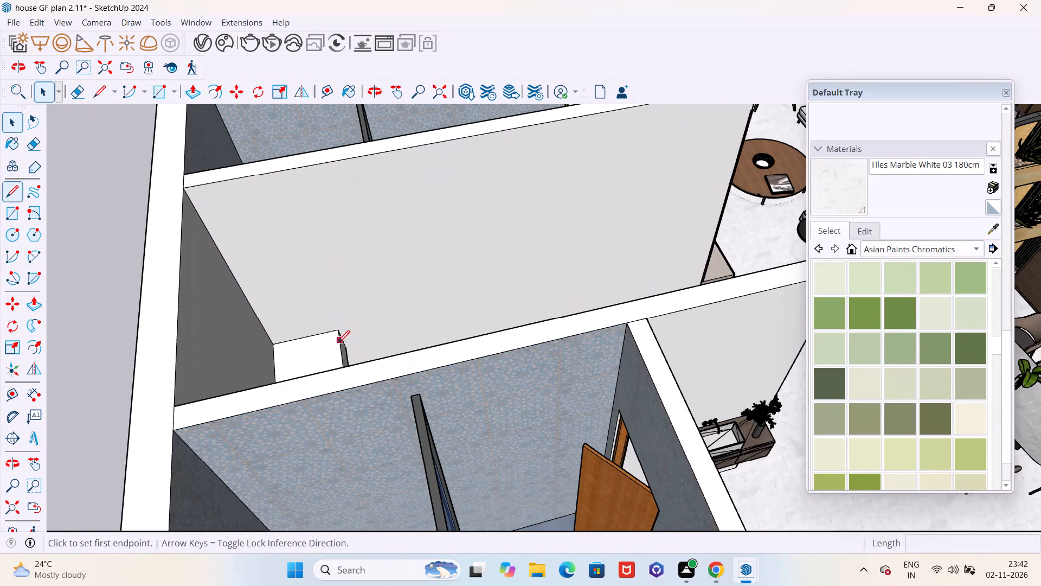
scroll(337, 342, "up", 2)
left_click(336, 329)
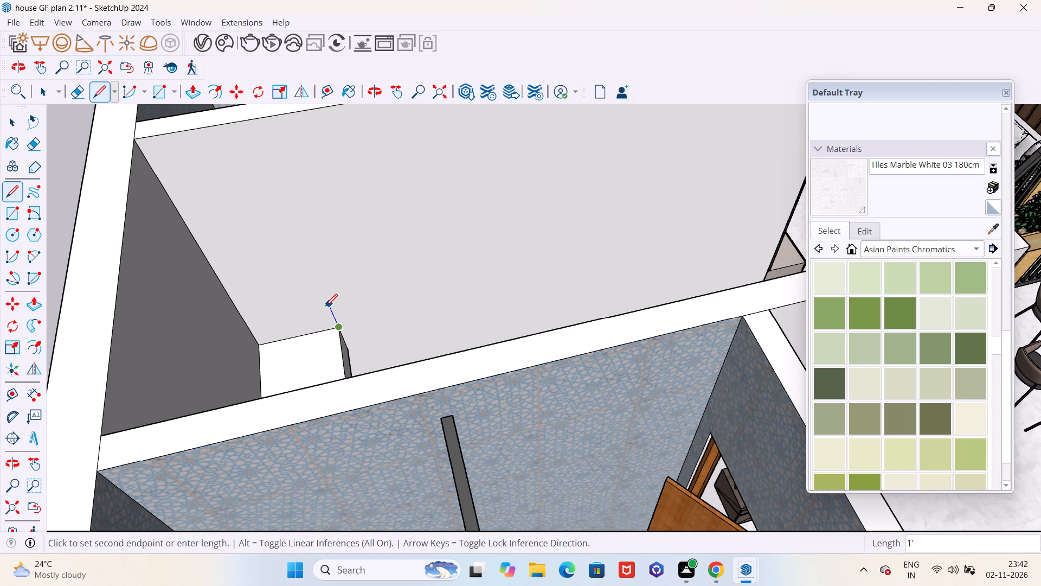
type("6\"")
key("Return")
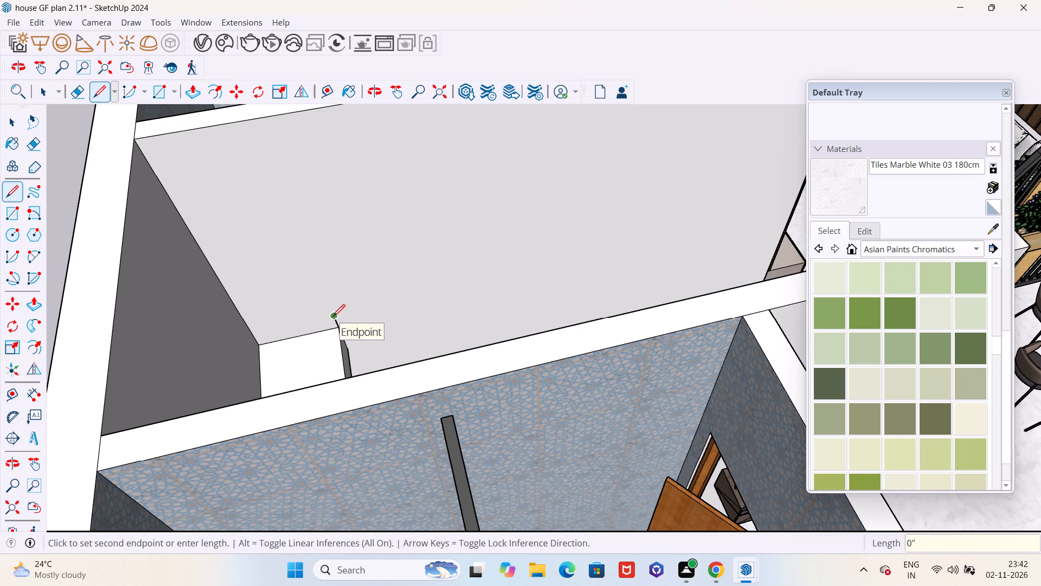
left_click(333, 316)
type("1'")
key("Return")
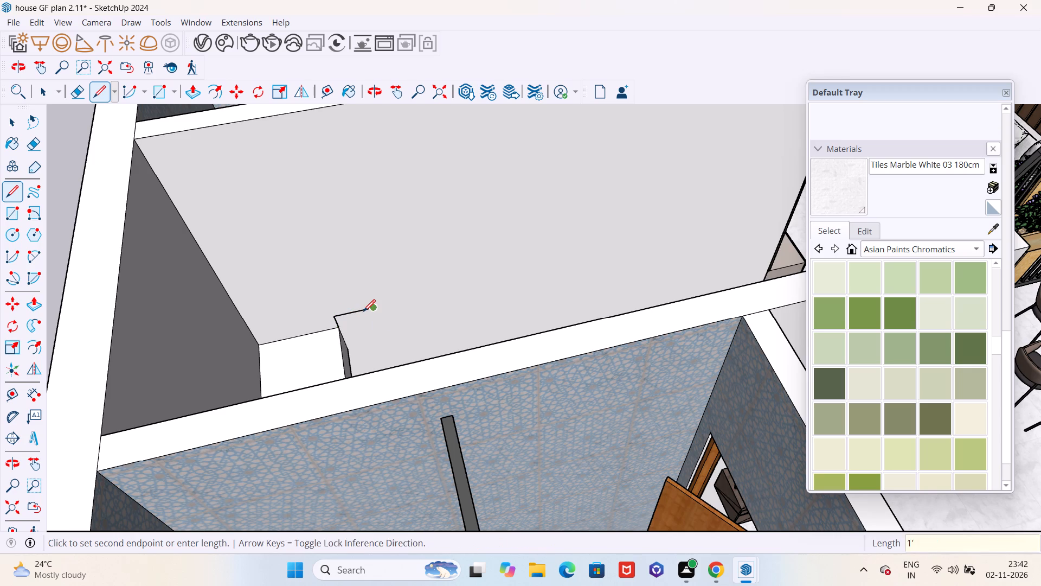
Copy the new riser and tread lines end to end up the wall as an array of 8 copies.
key("space")
left_click(337, 323)
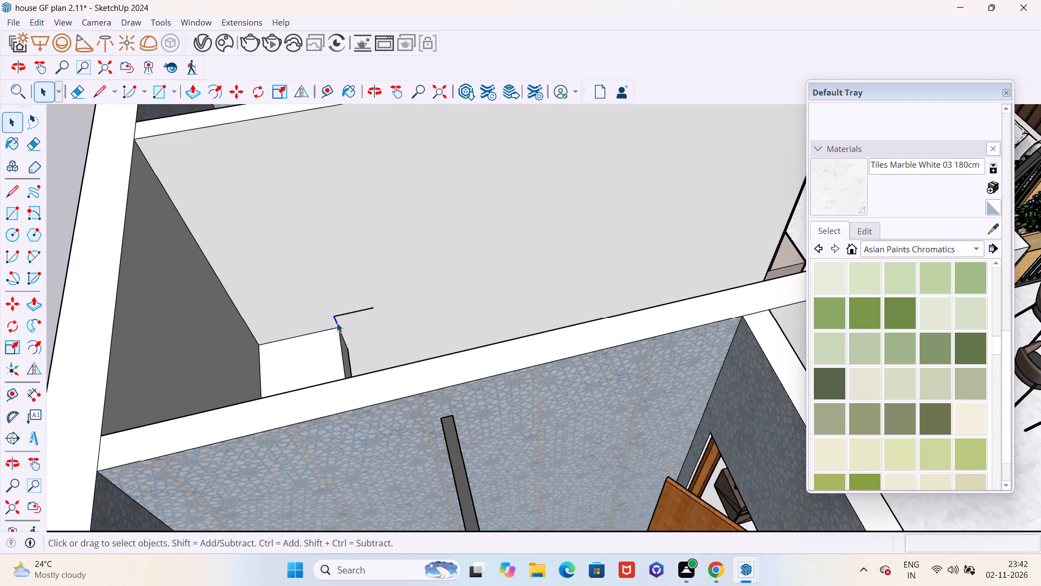
scroll(342, 320, "up", 7)
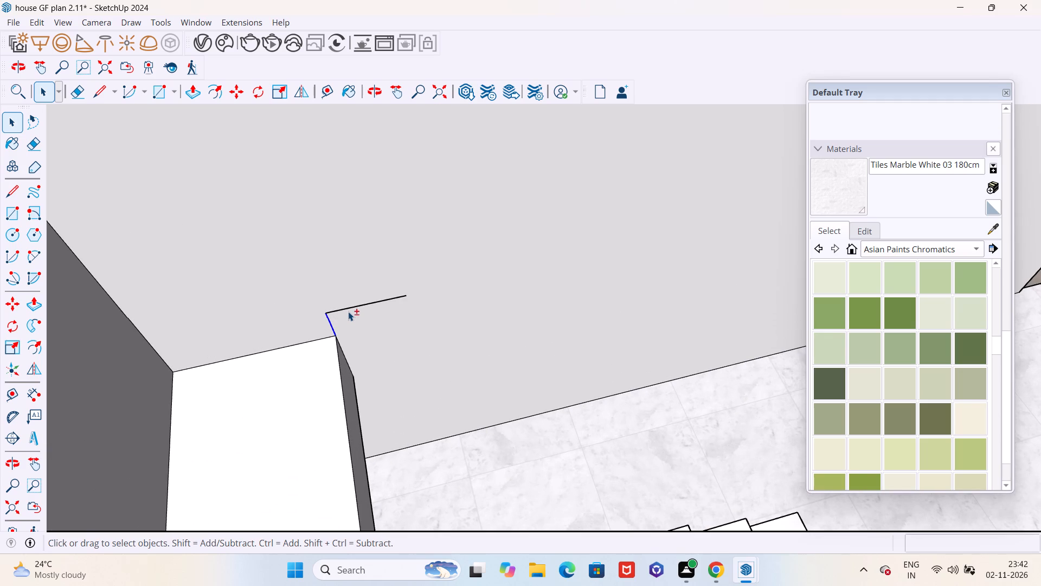
left_click(349, 310, "shift")
key("m")
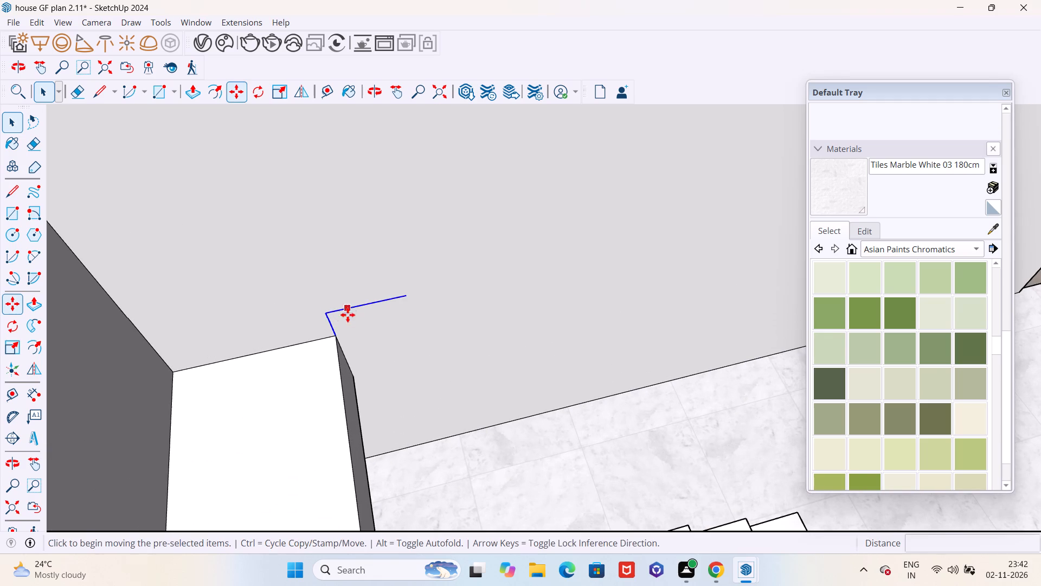
left_click(337, 339)
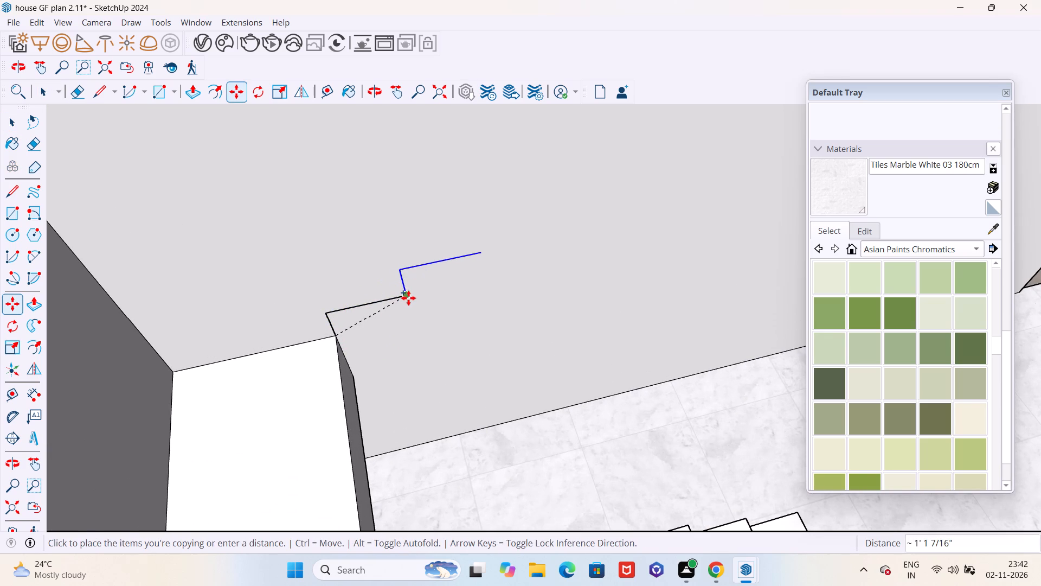
left_click(408, 298)
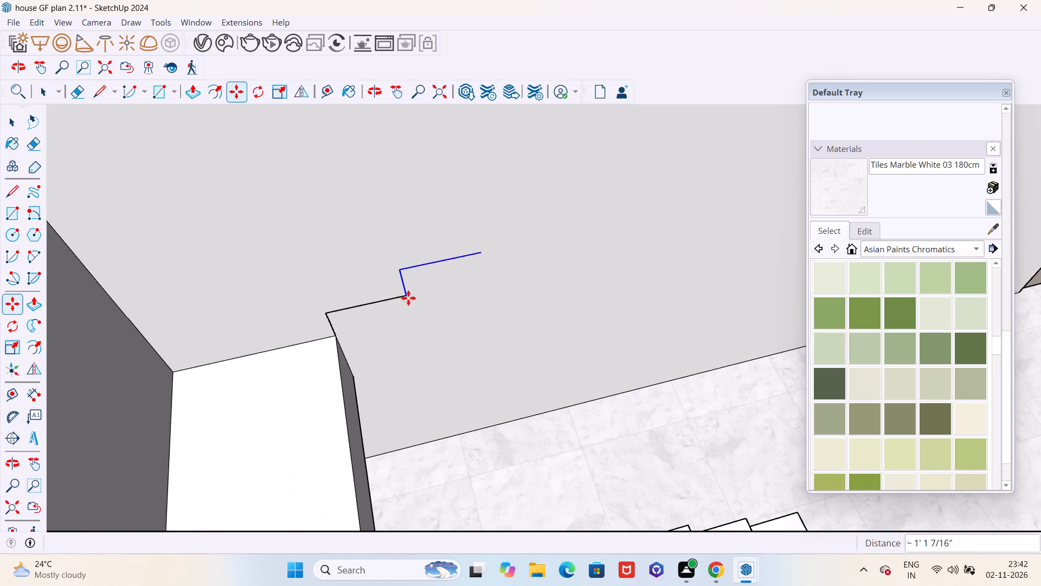
type("*8")
key("Return")
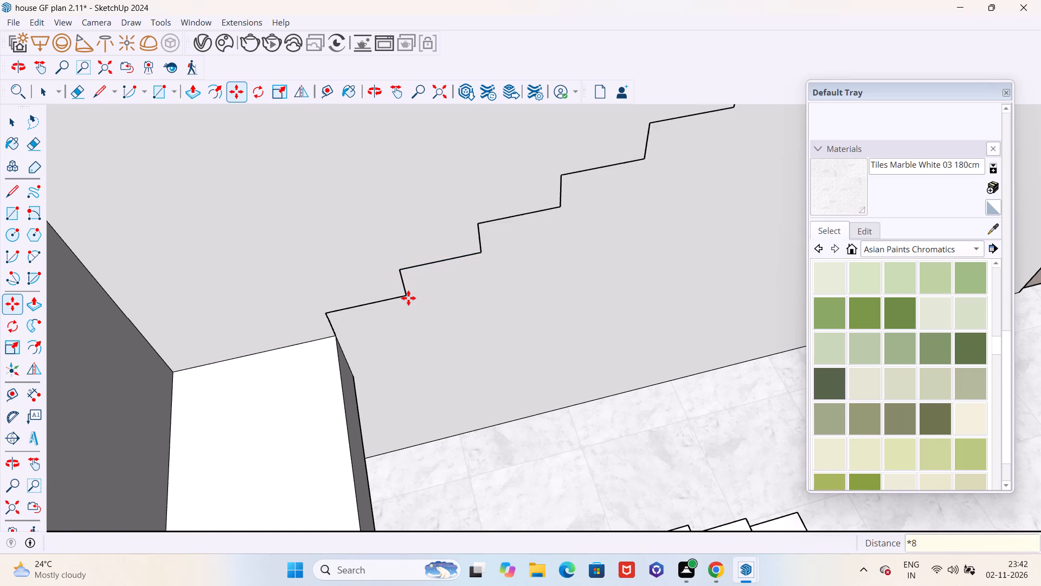
Copy the topmost riser and tread pair end to end twice to continue the second flight's profile.
scroll(404, 298, "down", 13)
middle_click_drag(484, 270, 401, 268)
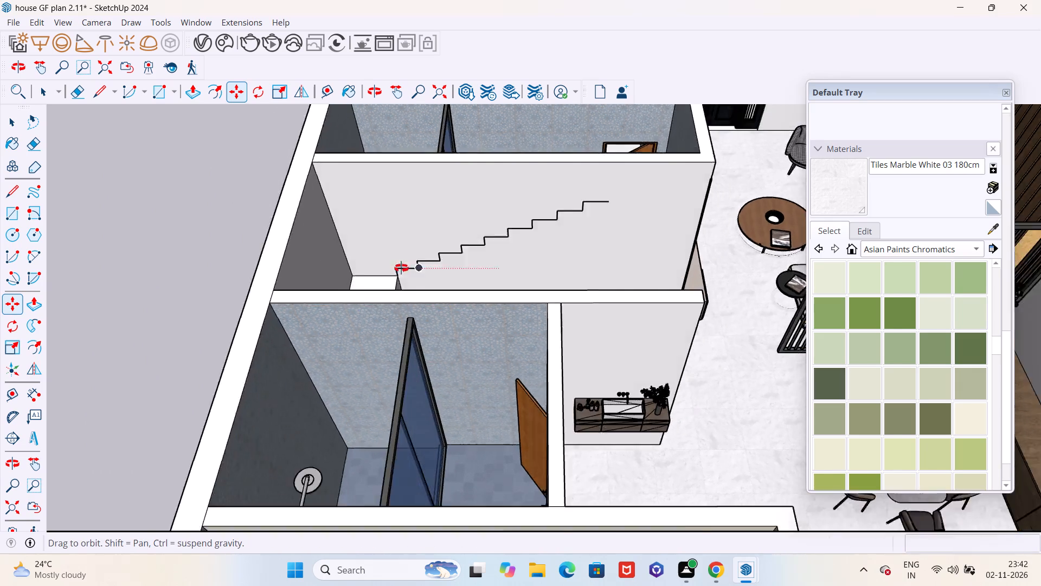
middle_click_drag(401, 268, 426, 290)
scroll(637, 201, "up", 5)
scroll(536, 227, "down", 4)
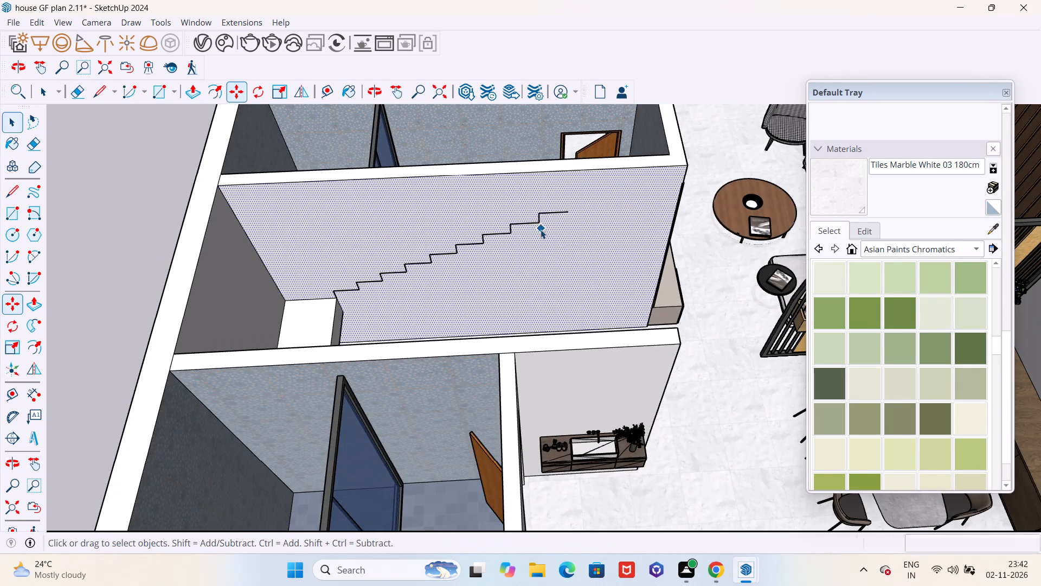
key("space")
scroll(539, 219, "up", 5)
left_click(540, 219)
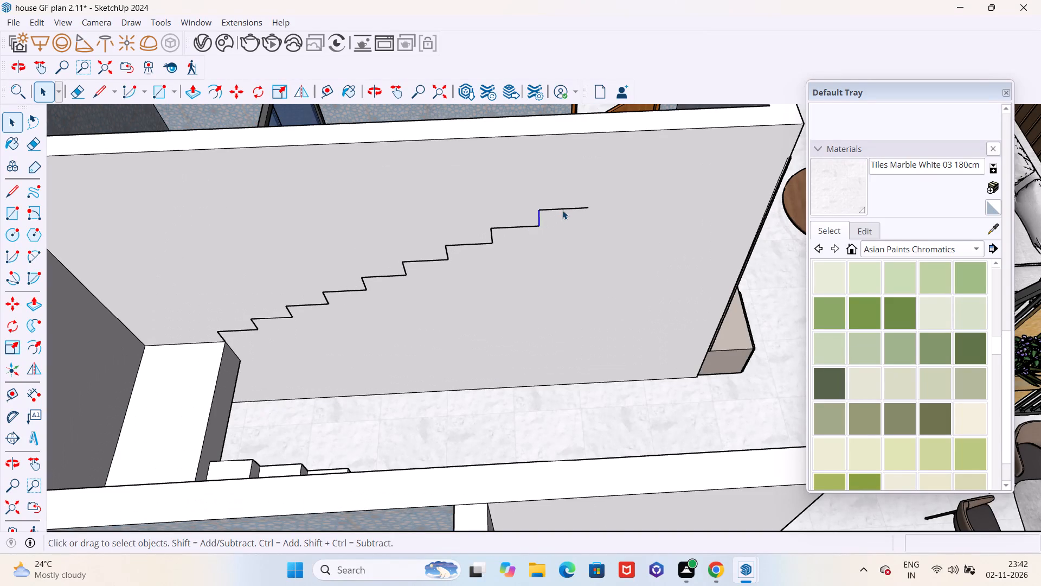
scroll(562, 210, "up", 4)
left_click(562, 210, "shift")
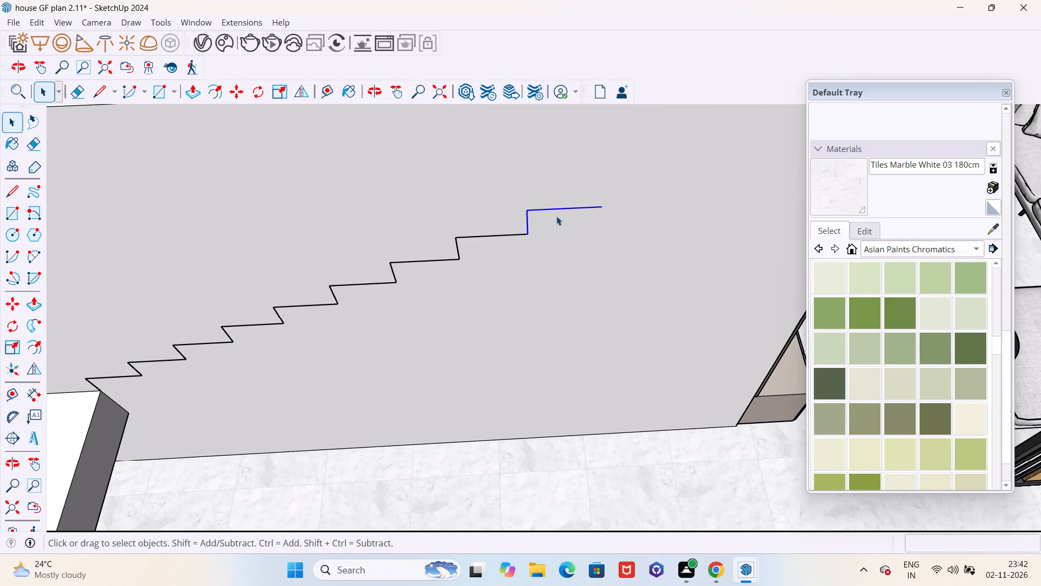
key("m")
left_click(529, 238)
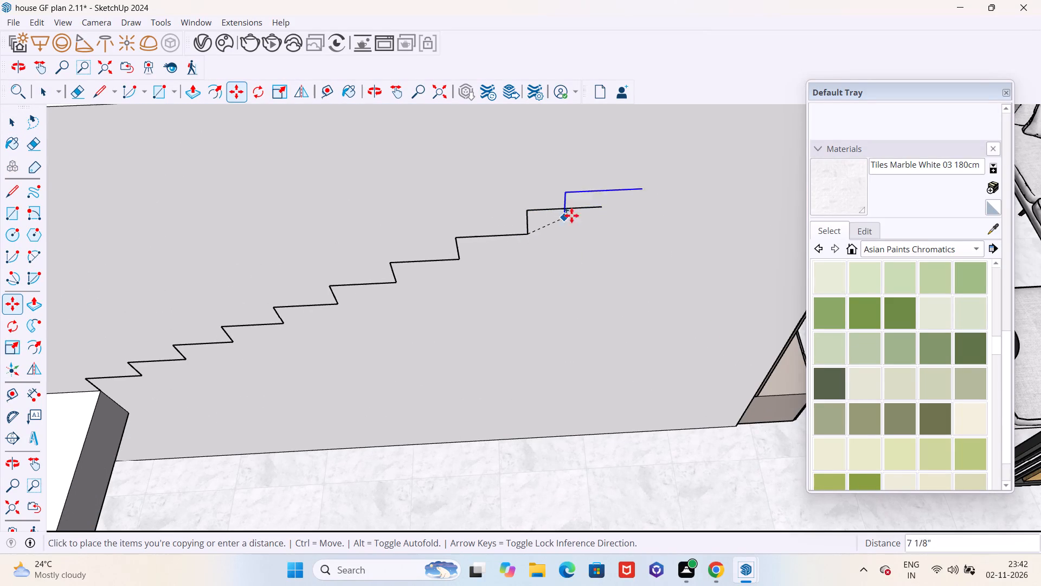
left_click(601, 208)
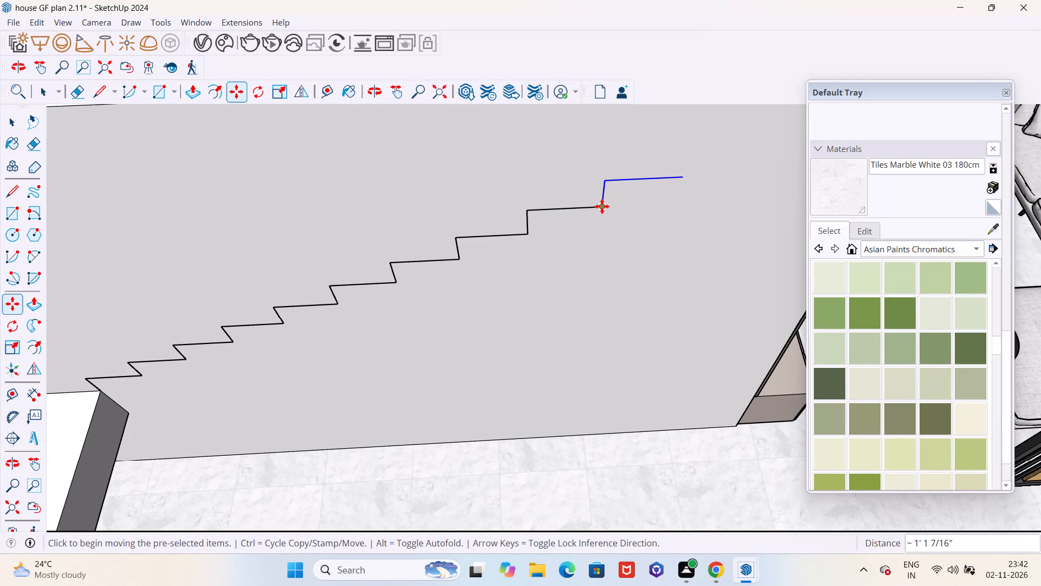
left_click(601, 207)
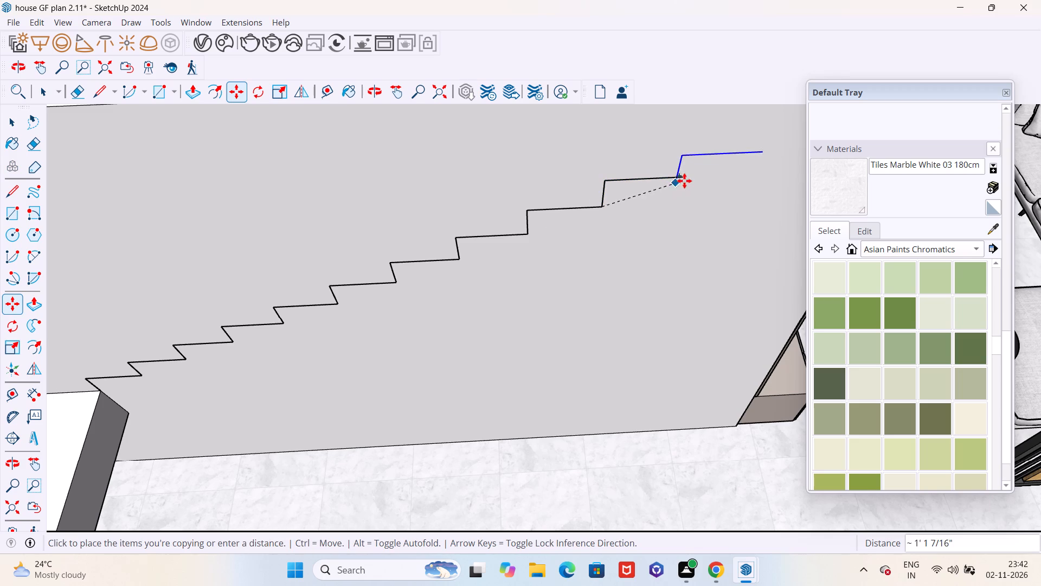
left_click(685, 179)
Add two more end-to-end copies of the riser and tread pair, carrying the profile past the wall's end corner.
scroll(499, 249, "down", 5)
scroll(448, 268, "down", 3)
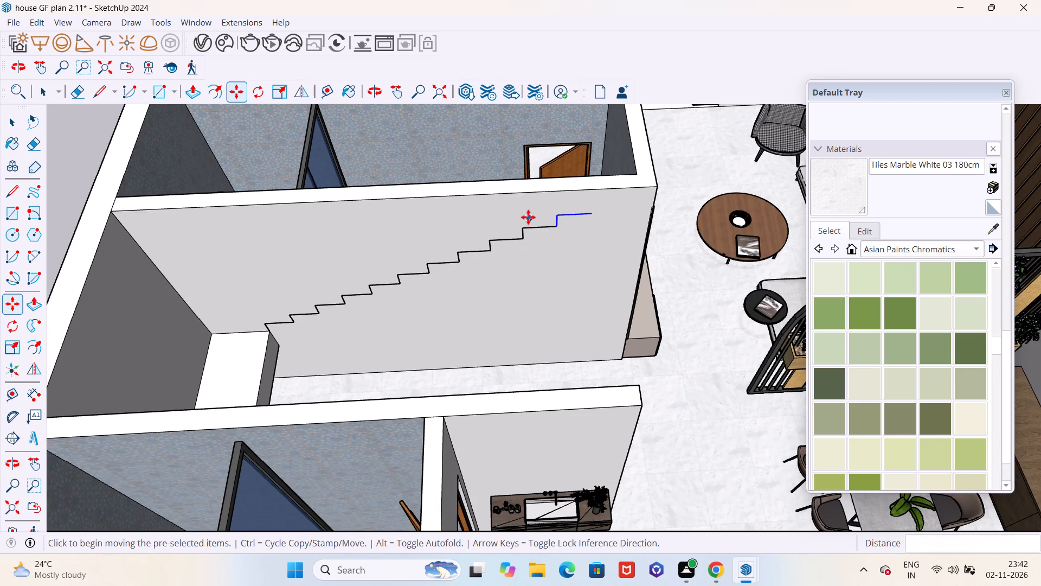
middle_click_drag(520, 205, 503, 179)
scroll(602, 219, "up", 5)
left_click(525, 214)
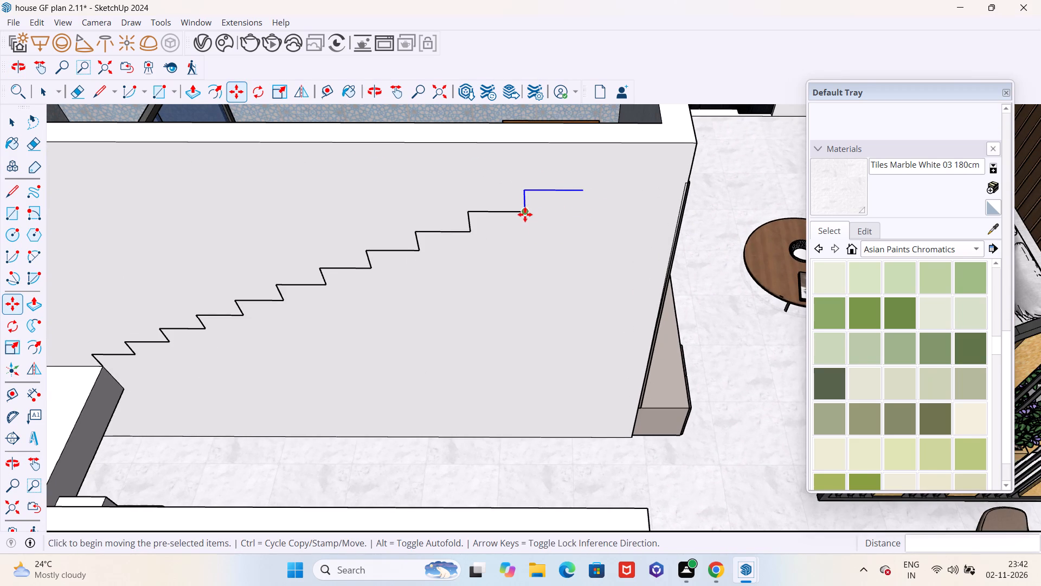
left_click(583, 193)
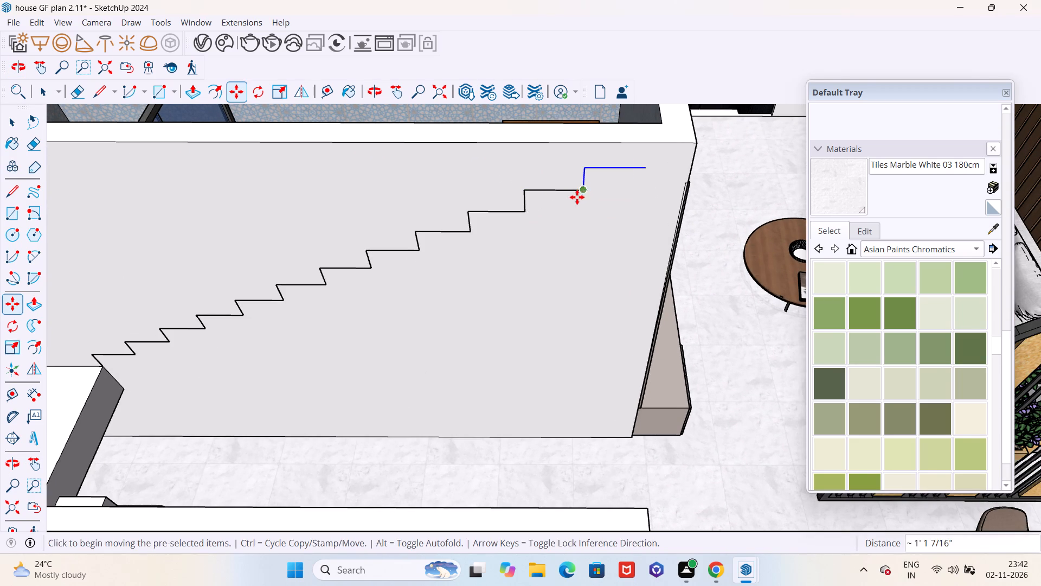
scroll(576, 199, "down", 5)
scroll(619, 183, "up", 4)
left_click(575, 196)
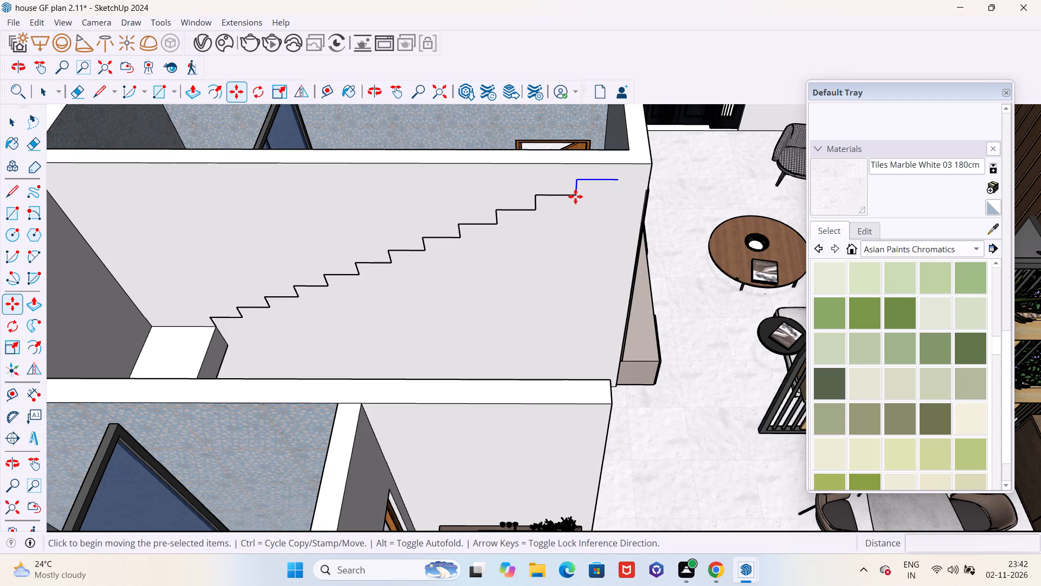
left_click(621, 177)
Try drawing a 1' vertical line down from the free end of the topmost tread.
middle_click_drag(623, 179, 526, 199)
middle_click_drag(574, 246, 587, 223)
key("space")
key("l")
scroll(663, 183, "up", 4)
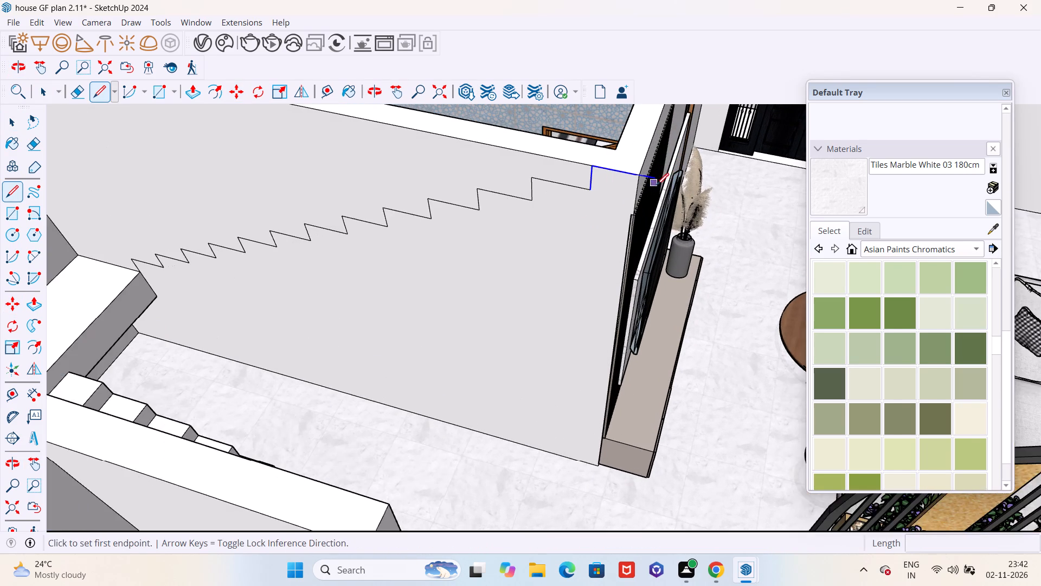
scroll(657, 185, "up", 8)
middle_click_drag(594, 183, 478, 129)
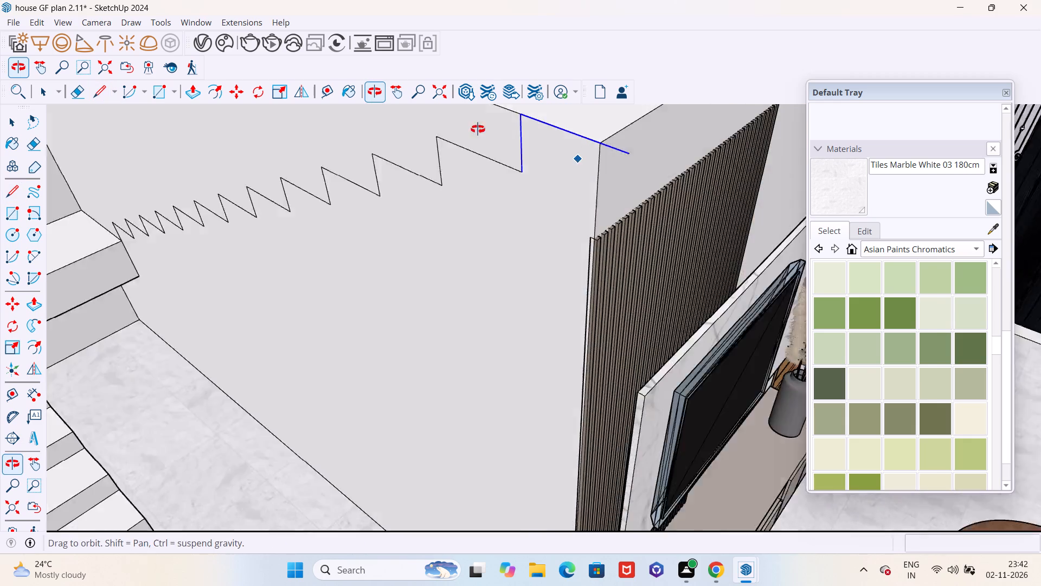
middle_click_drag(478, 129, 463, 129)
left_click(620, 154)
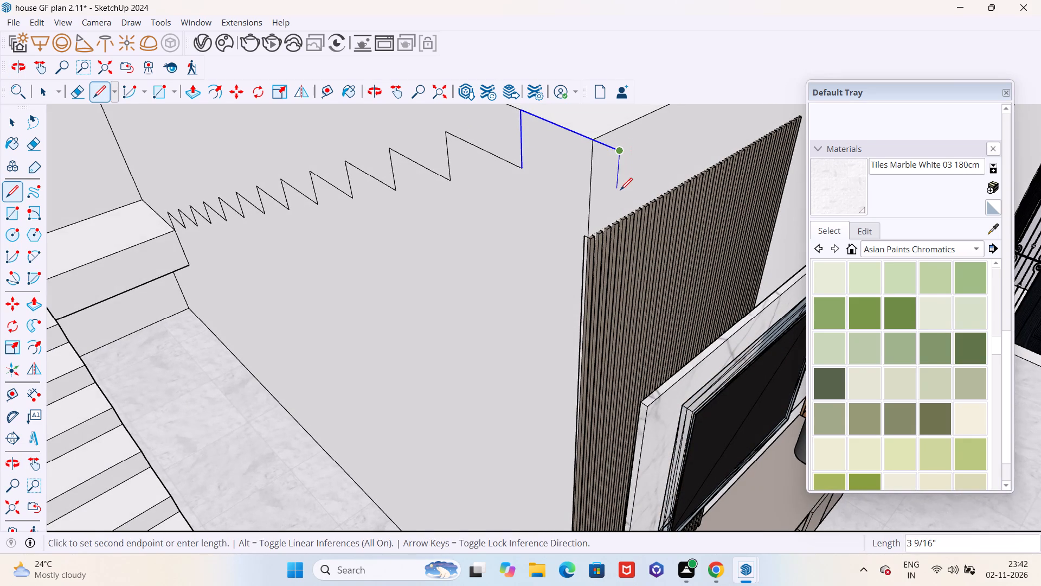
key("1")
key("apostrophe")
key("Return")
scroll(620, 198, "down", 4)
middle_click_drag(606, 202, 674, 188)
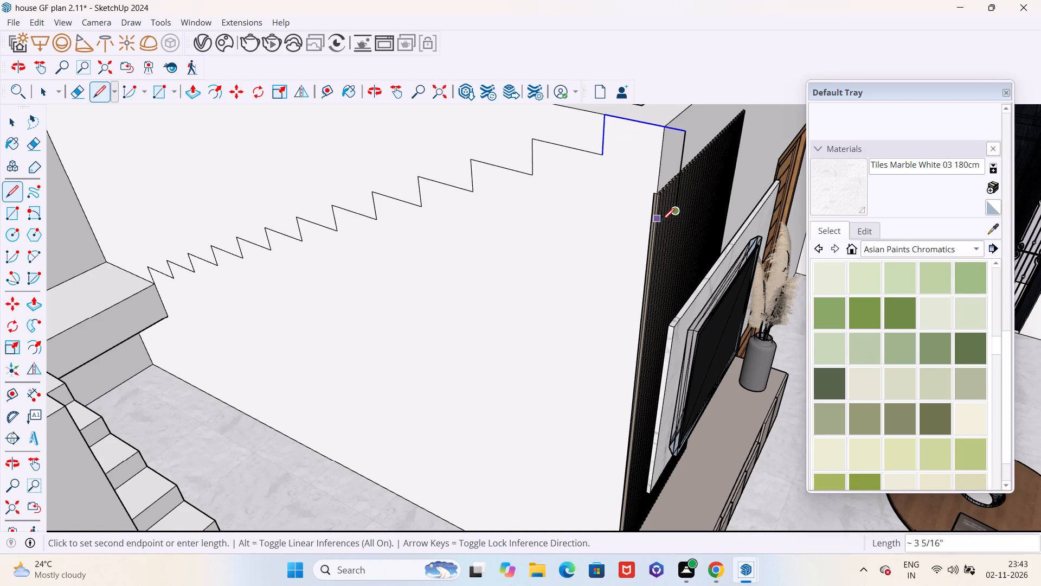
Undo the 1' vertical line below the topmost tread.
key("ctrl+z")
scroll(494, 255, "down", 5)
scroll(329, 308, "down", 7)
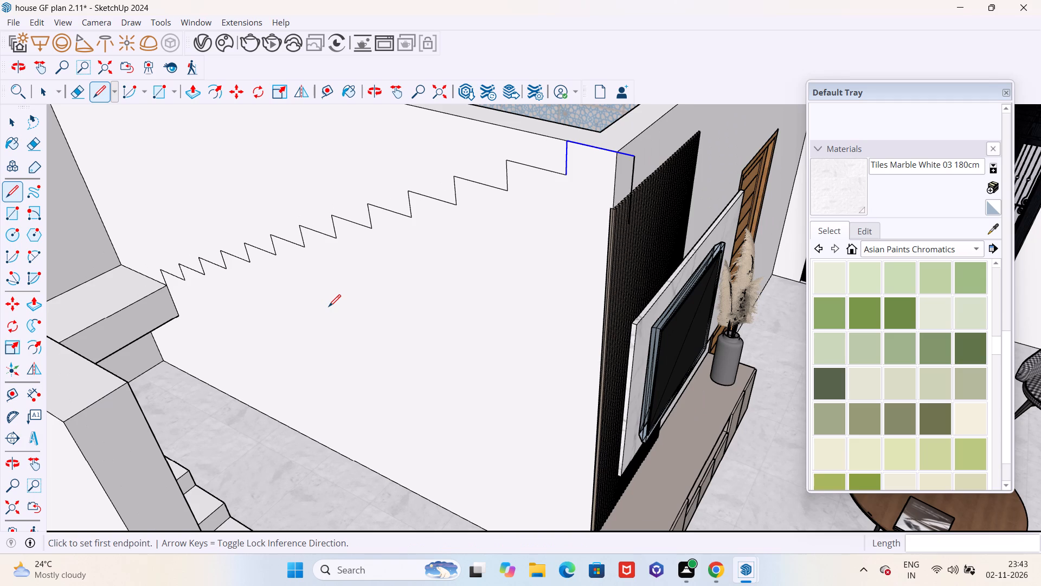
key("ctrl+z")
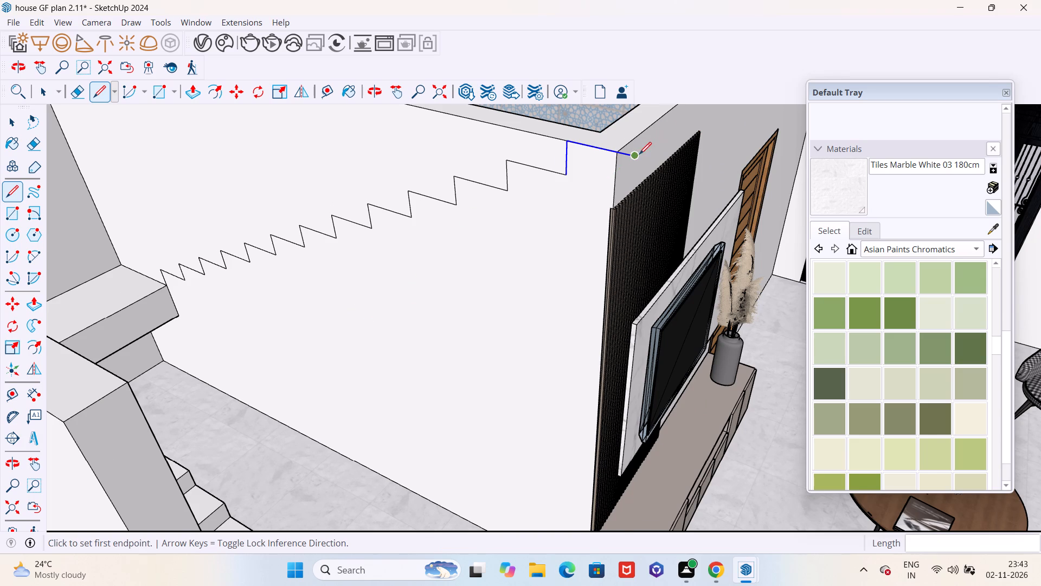
Close the stepped profile with a 6" vertical line below the topmost tread's free end and a sloping line to the landing slab's edge.
scroll(639, 154, "up", 2)
left_click(633, 158)
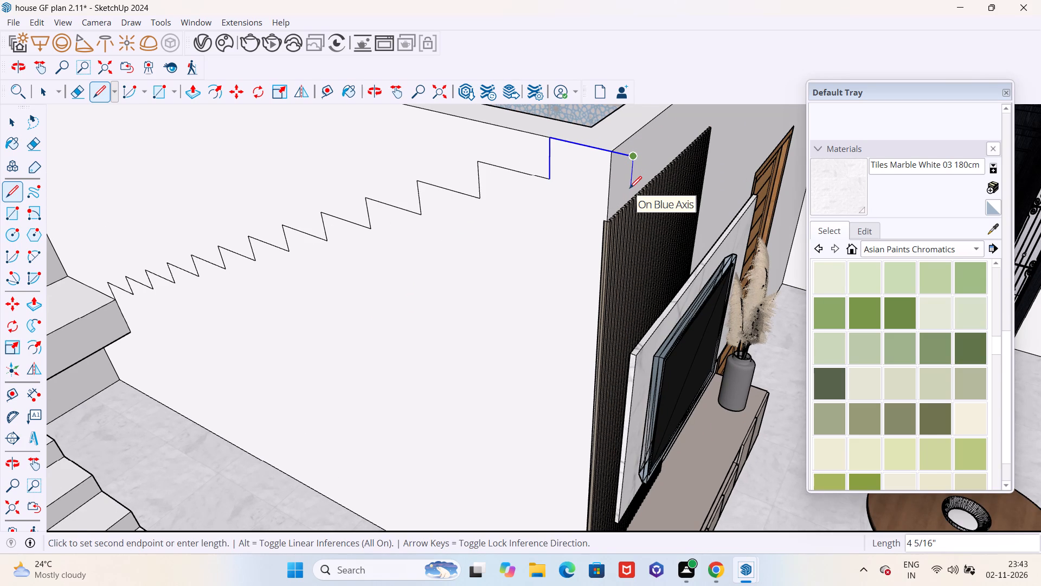
type("6\"")
key("Return")
left_click(632, 201)
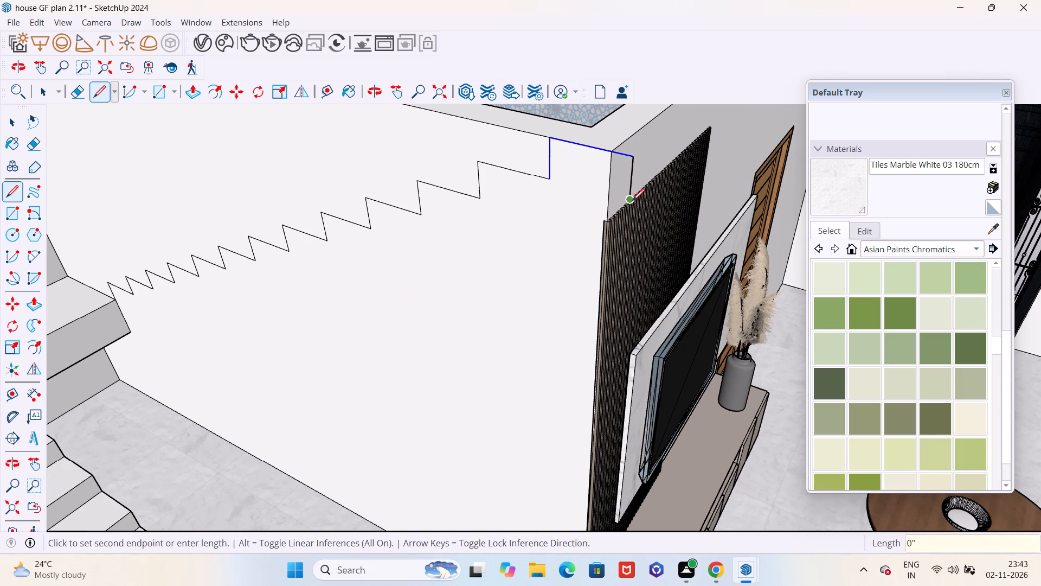
scroll(127, 332, "up", 4)
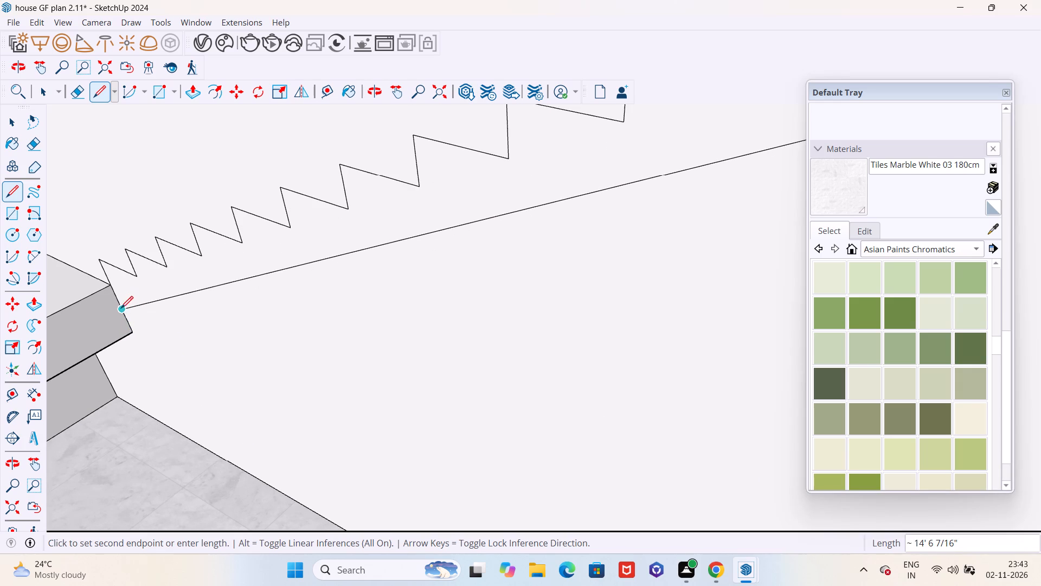
left_click(121, 313)
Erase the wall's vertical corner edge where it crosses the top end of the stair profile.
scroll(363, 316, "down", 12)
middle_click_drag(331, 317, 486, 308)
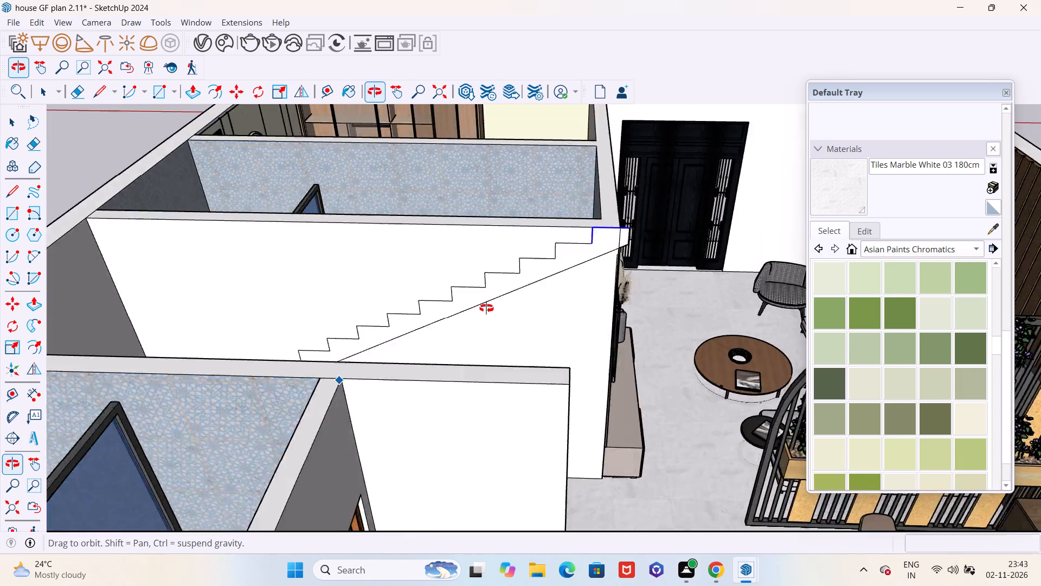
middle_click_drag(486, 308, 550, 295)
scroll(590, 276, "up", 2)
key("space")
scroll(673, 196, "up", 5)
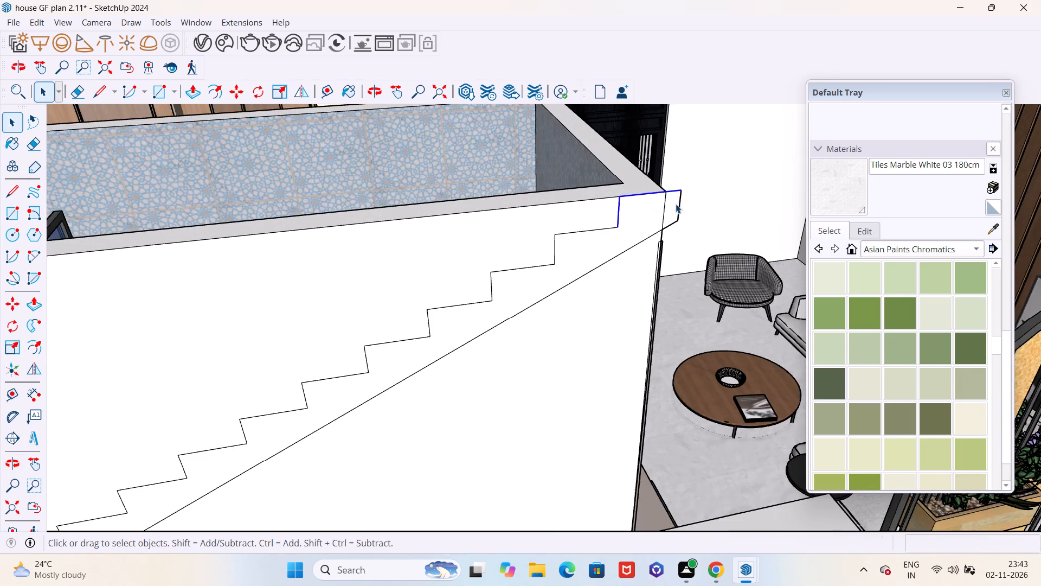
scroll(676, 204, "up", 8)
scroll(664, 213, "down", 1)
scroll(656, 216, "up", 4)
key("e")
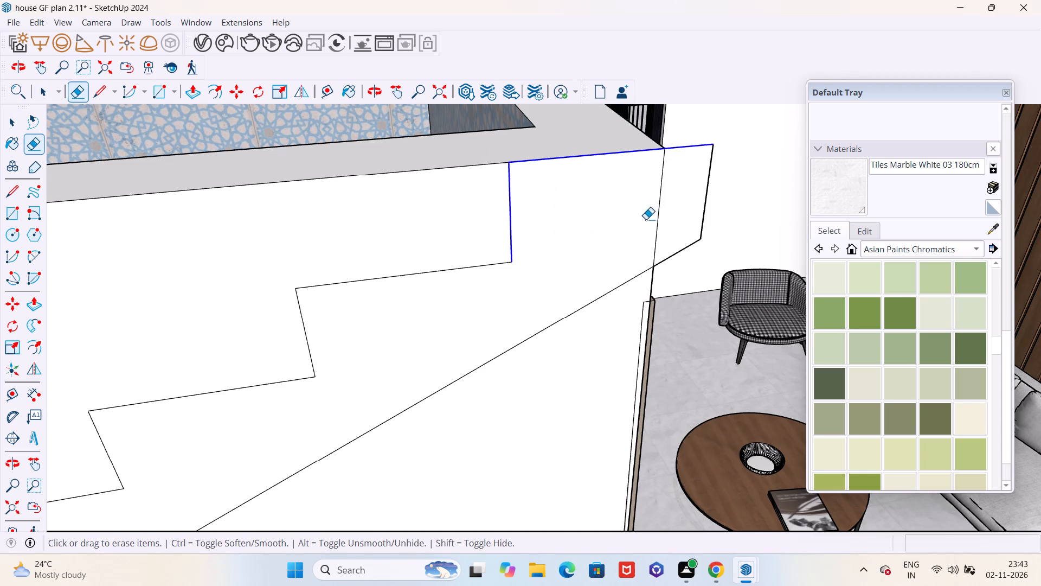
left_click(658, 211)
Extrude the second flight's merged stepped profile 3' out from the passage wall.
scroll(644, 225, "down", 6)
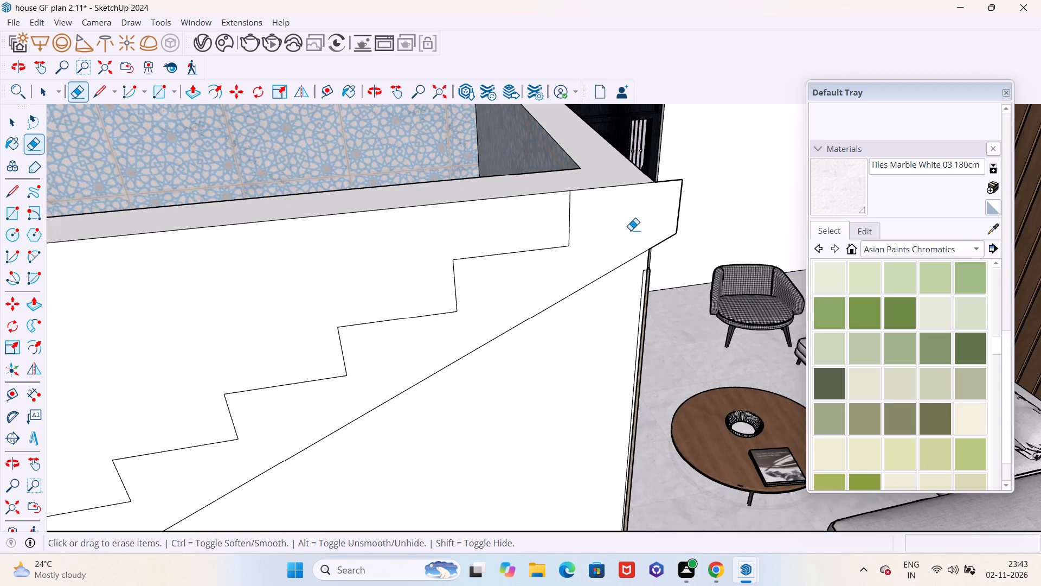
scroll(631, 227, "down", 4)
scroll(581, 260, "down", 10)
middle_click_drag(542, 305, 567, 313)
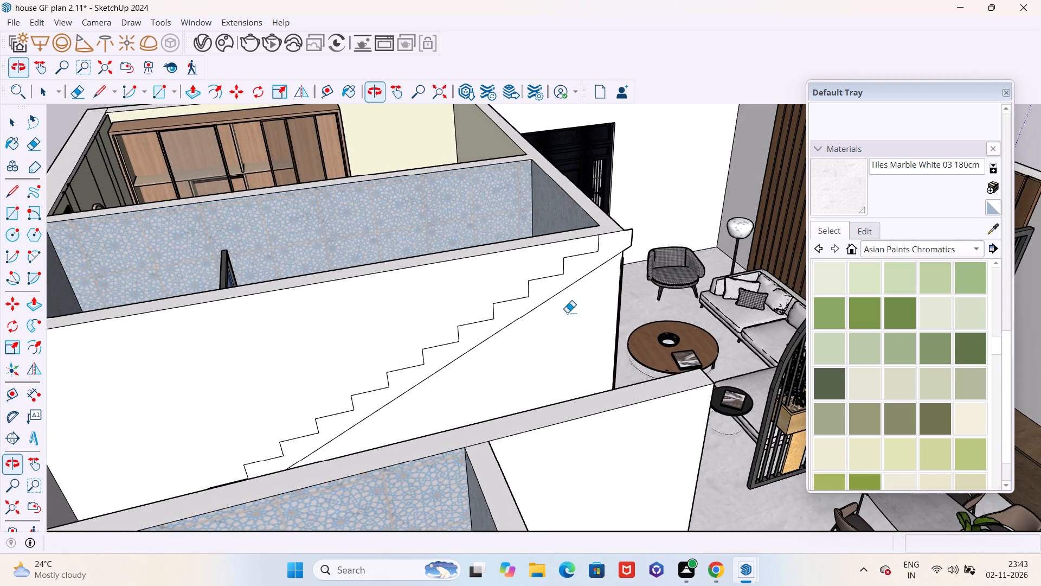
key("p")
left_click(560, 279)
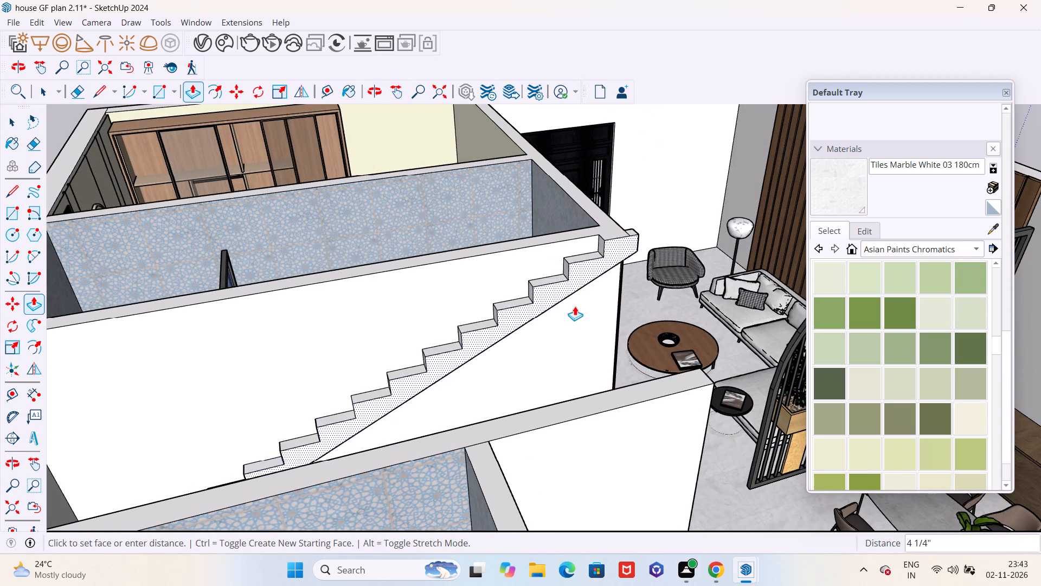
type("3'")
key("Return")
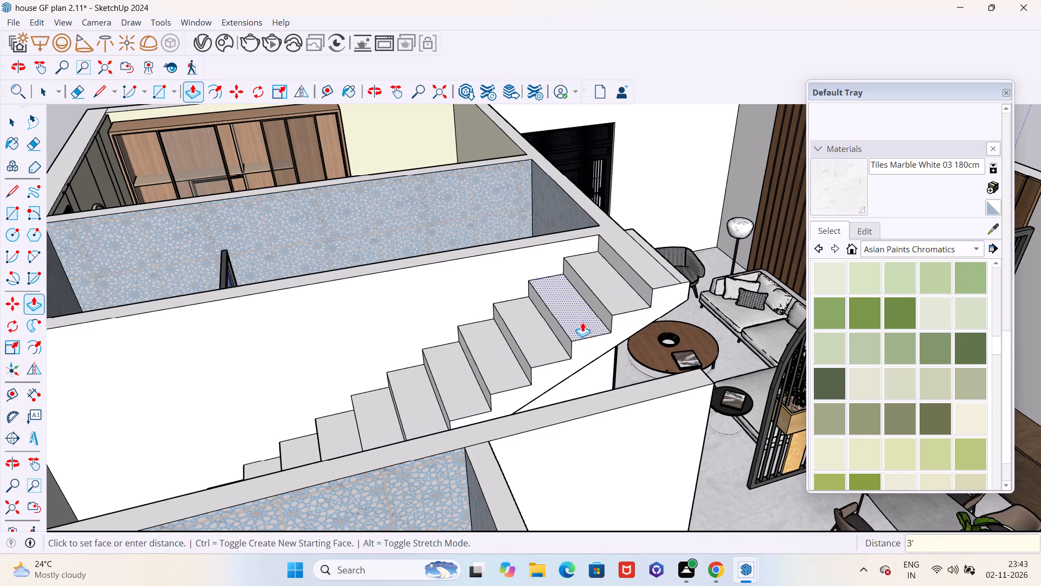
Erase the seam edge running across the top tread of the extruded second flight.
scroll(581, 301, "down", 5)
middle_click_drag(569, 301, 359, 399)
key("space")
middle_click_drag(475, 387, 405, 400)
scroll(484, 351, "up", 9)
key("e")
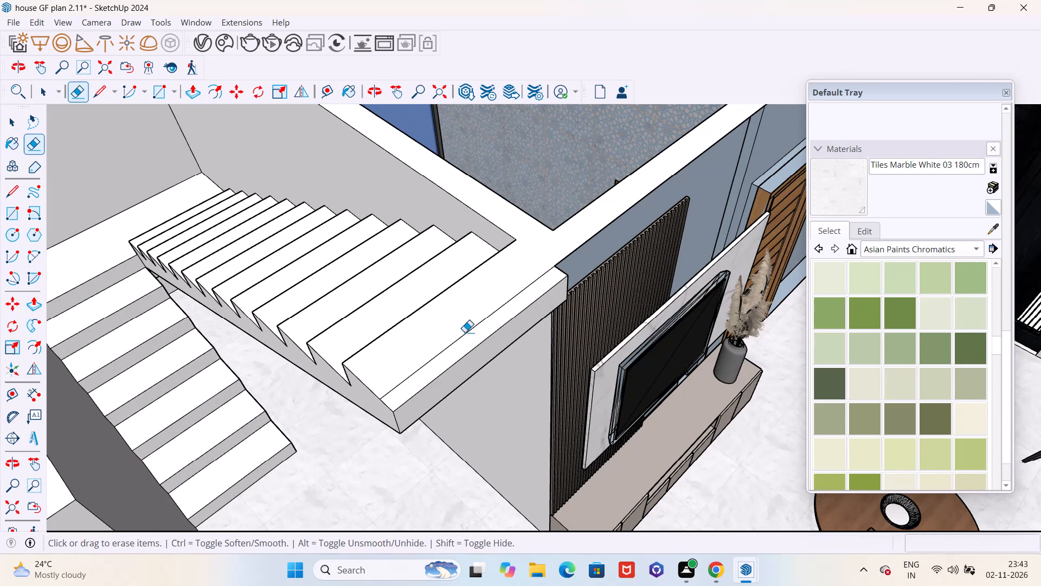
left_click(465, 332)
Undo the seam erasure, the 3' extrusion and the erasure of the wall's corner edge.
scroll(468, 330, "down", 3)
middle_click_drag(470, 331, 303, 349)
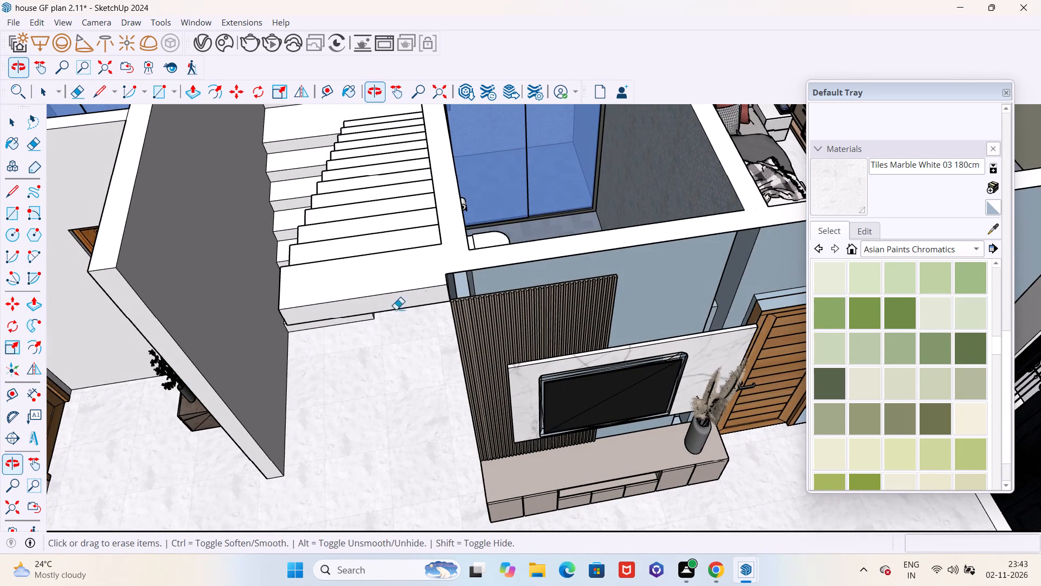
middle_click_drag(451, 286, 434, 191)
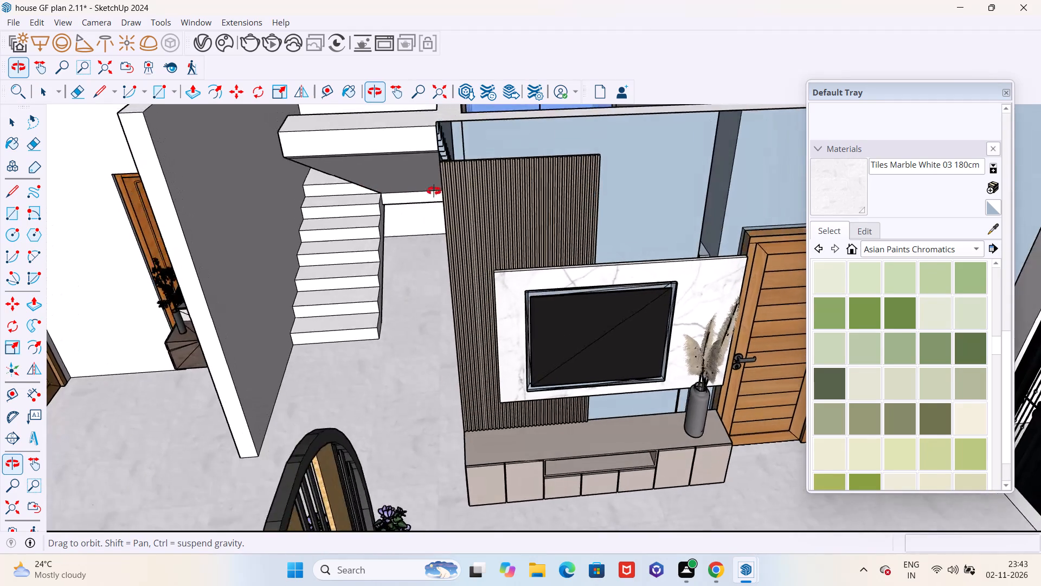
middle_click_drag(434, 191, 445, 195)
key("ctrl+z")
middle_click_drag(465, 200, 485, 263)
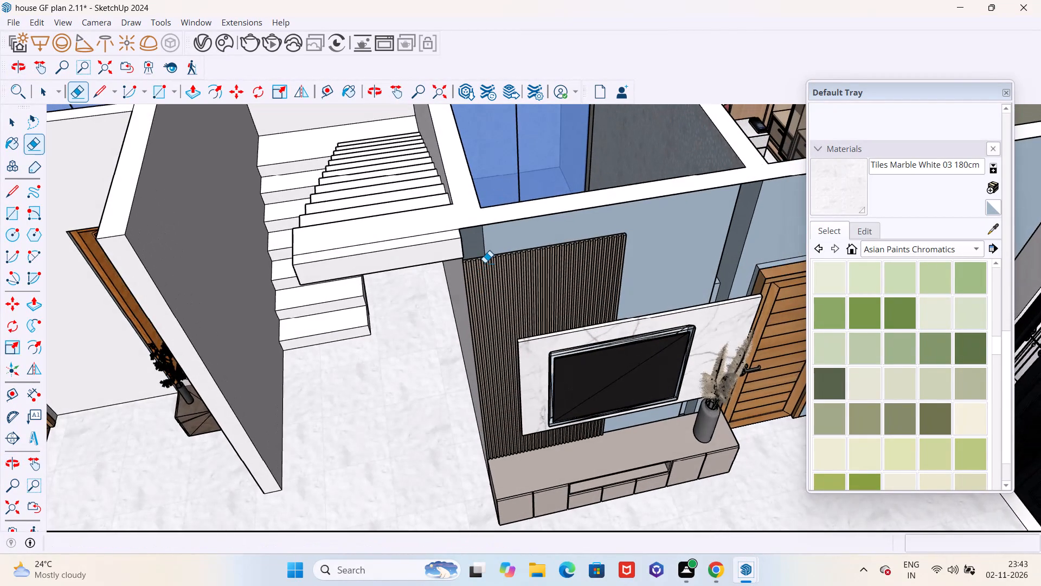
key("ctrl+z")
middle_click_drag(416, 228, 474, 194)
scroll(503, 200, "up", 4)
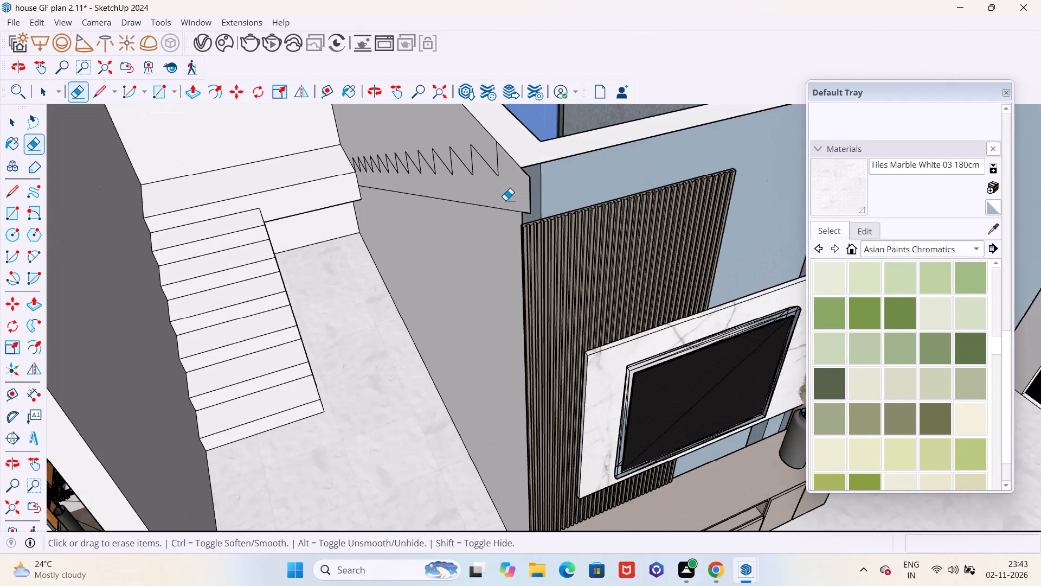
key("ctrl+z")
Extrude the stepped profile 3' out from the passage wall, and its small end piece beyond the wall corner by the same distance.
middle_click_drag(509, 204, 532, 213)
key("space")
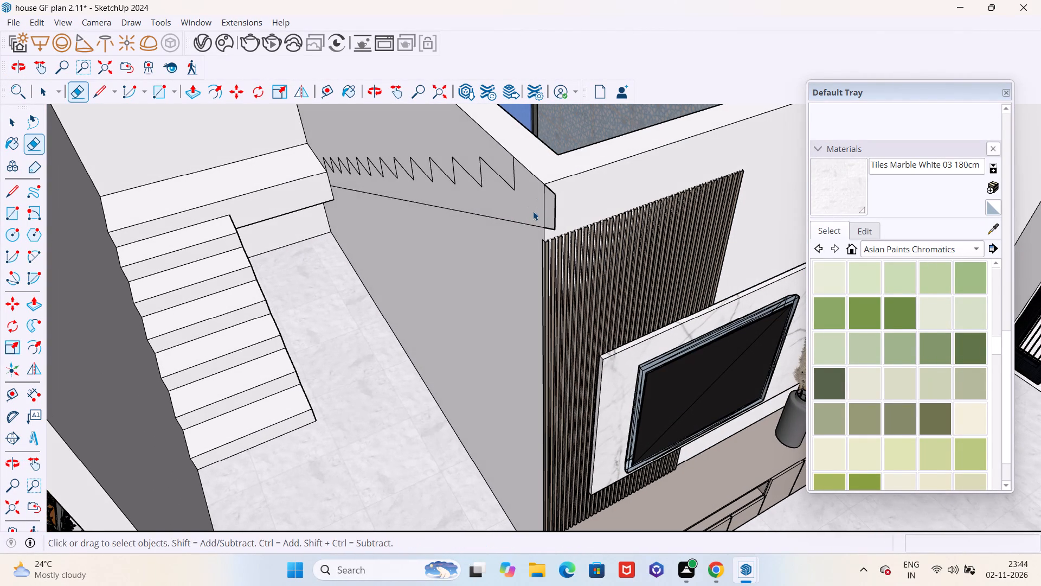
key("p")
left_click(528, 206)
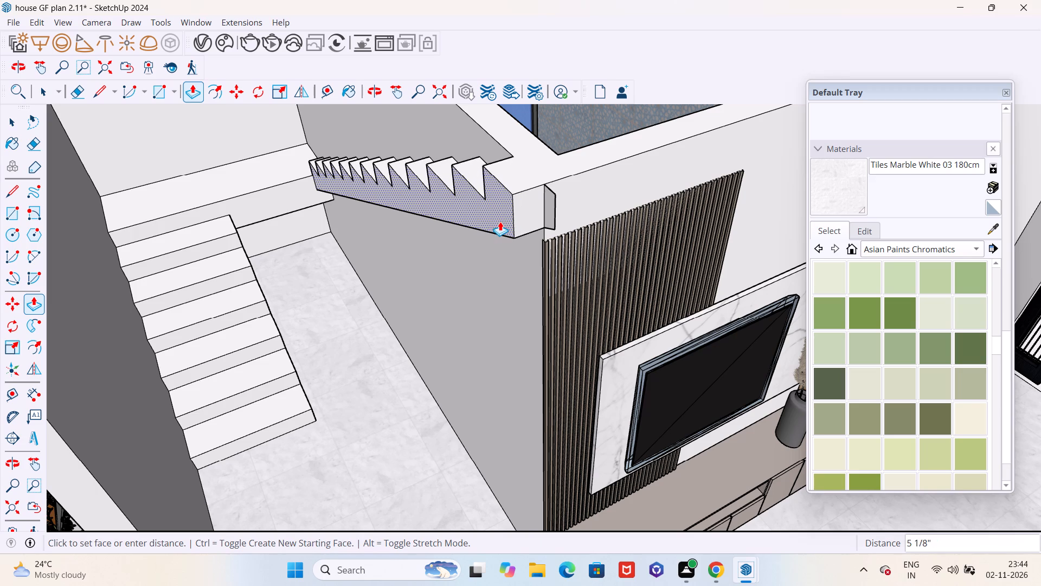
type("3'")
key("Return")
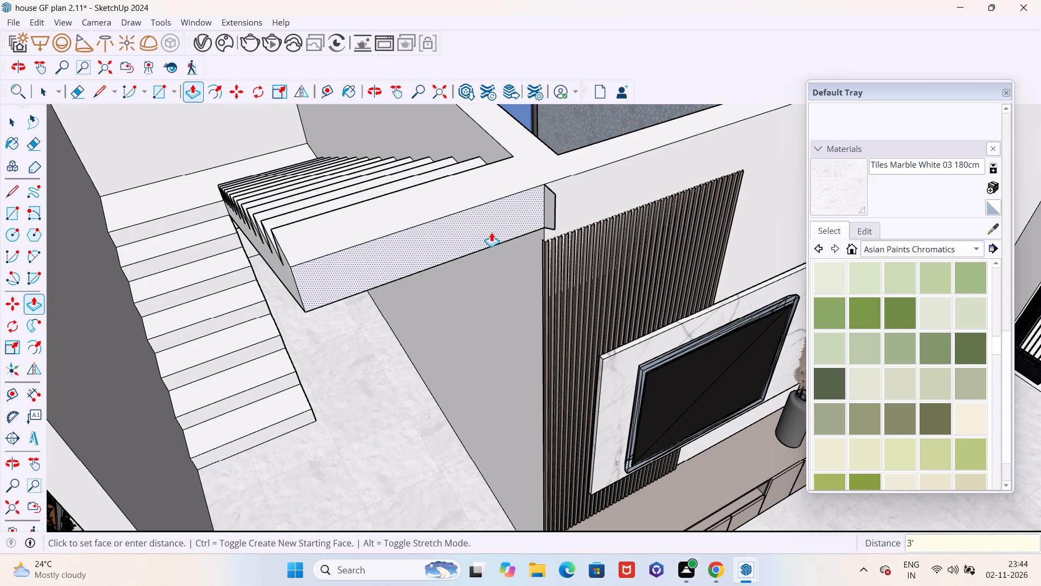
scroll(547, 213, "up", 4)
double_click(556, 209)
scroll(535, 231, "down", 4)
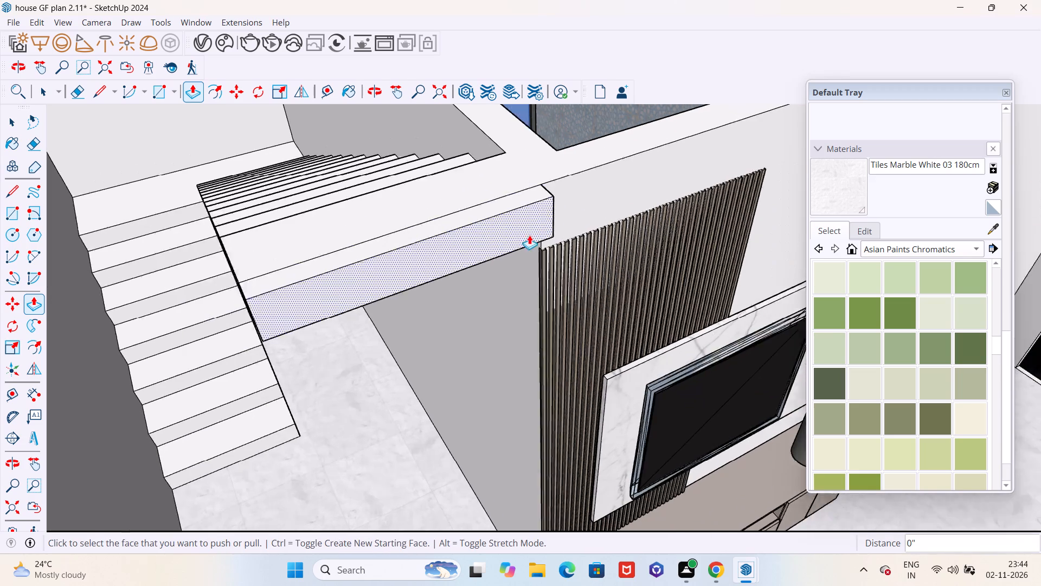
Erase the seam edge across the second flight's top tread, between the main extrusion and its end piece.
middle_click_drag(489, 220, 486, 263)
key("space")
key("e")
scroll(436, 251, "up", 5)
left_click(434, 276)
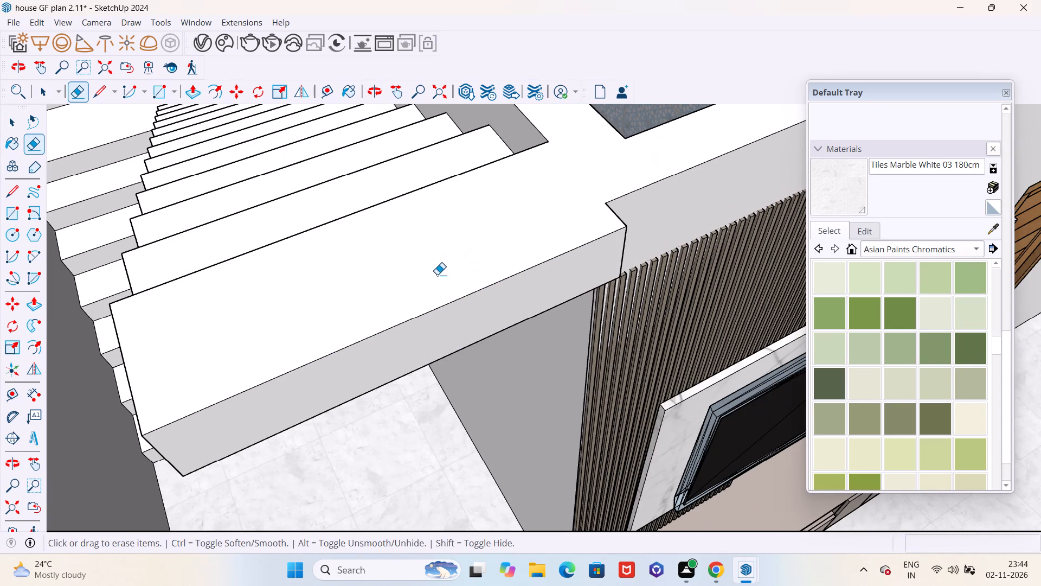
Draw a 9" line from the topmost riser's wall-side corner to the wall corner, separating the top tread from the wall top.
scroll(473, 268, "down", 5)
middle_click_drag(456, 264, 345, 280)
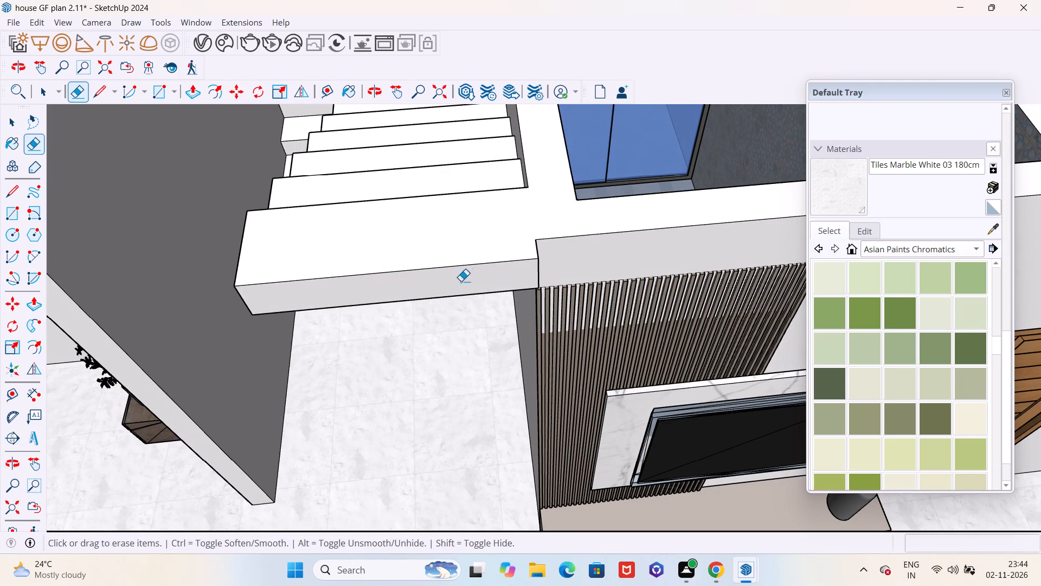
key("l")
left_click(526, 189)
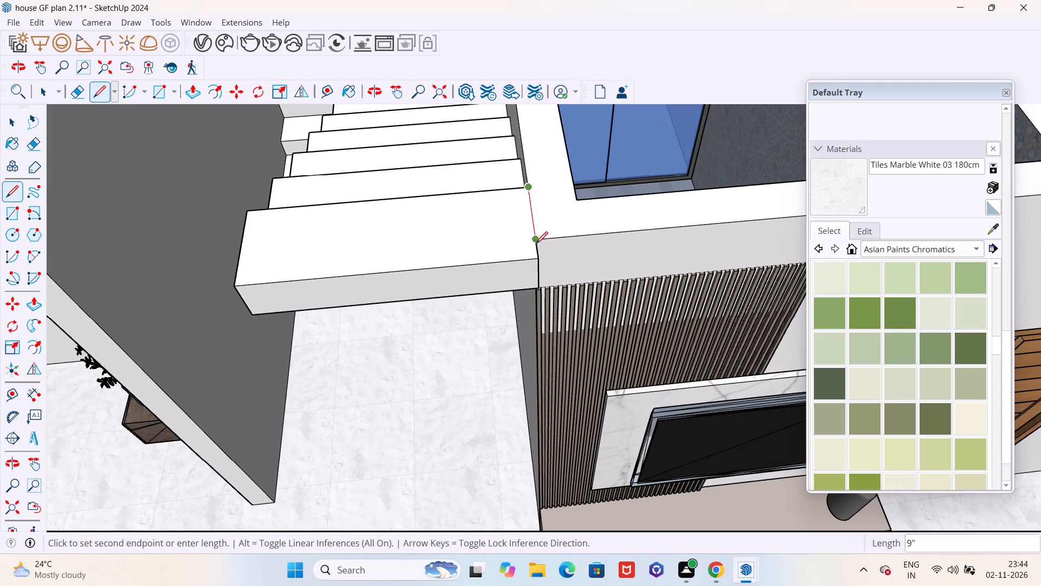
left_click(537, 239)
key("space")
Examine the extruded second flight and how it fits between the landing, the passage walls and the living area.
scroll(537, 288, "down", 6)
middle_click_drag(461, 296, 565, 259)
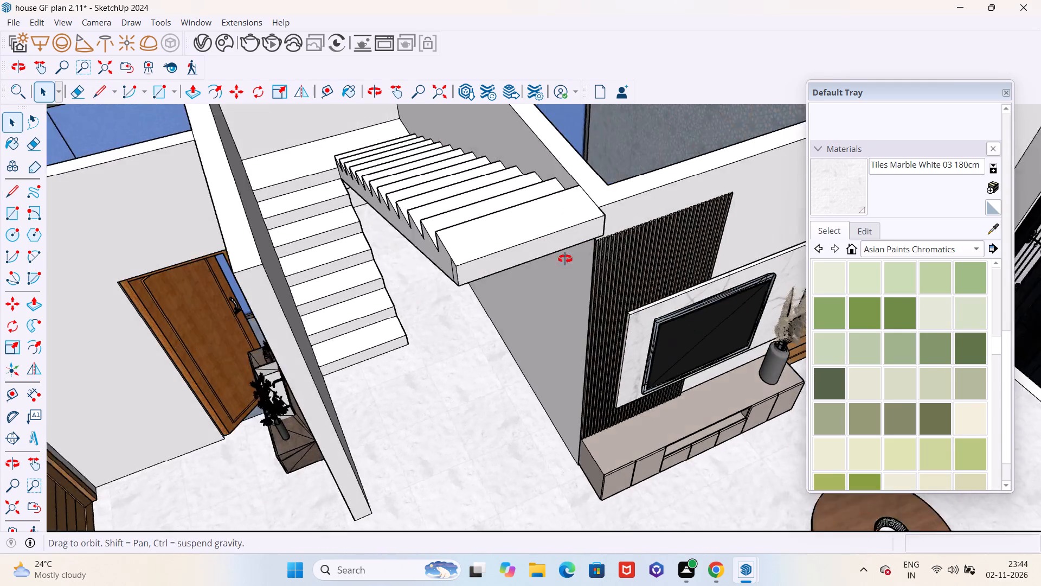
middle_click_drag(565, 259, 586, 249)
scroll(609, 238, "down", 5)
middle_click_drag(555, 275, 522, 212)
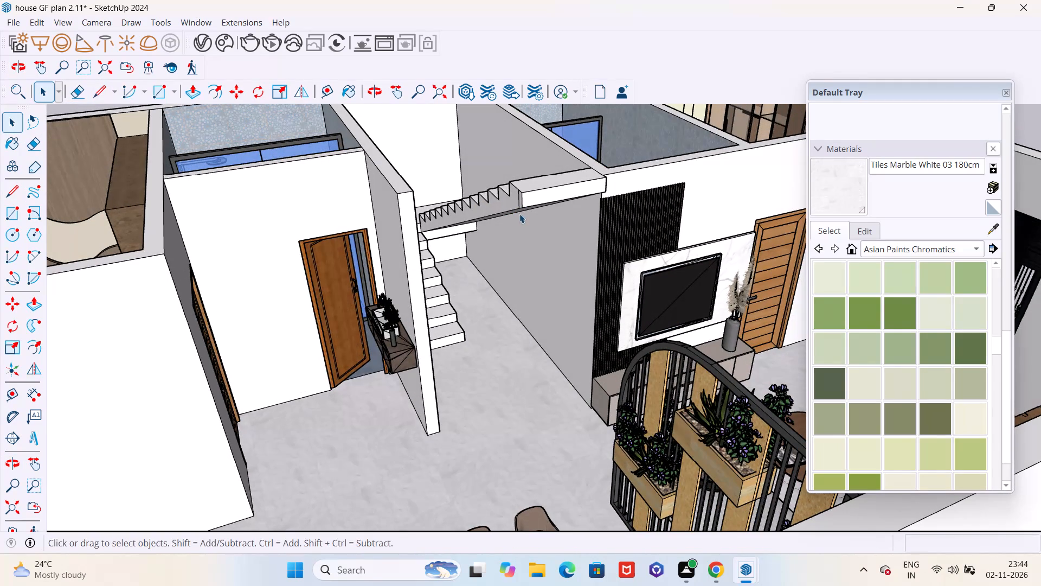
middle_click_drag(502, 263, 461, 226)
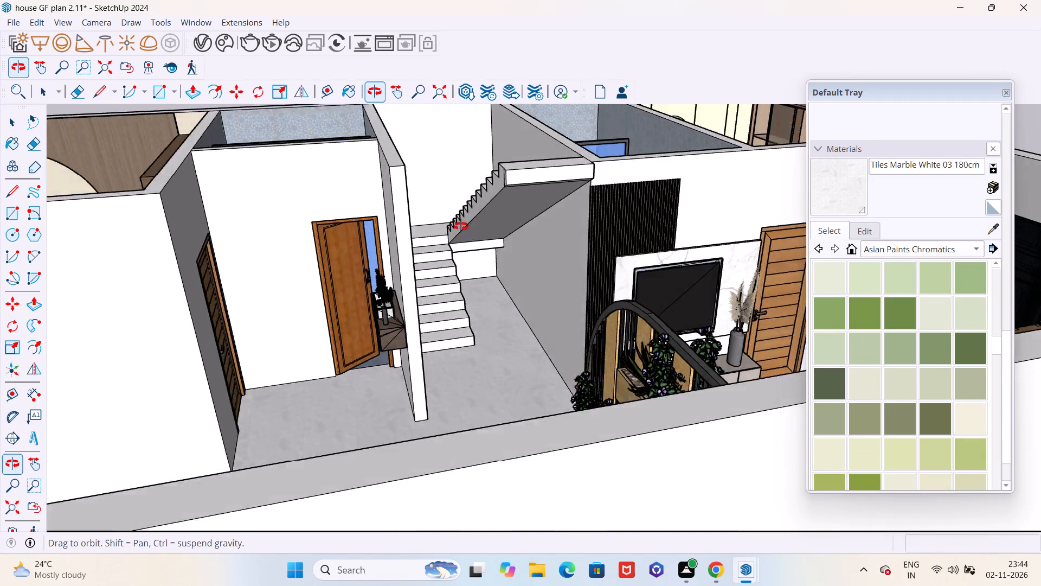
middle_click_drag(461, 226, 627, 318)
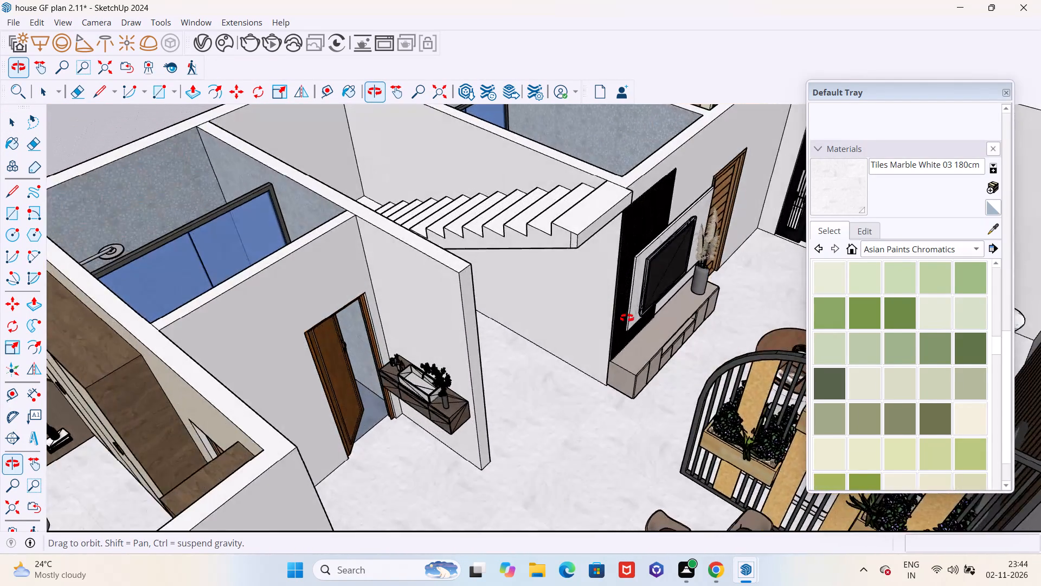
middle_click_drag(627, 318, 400, 339)
scroll(583, 343, "down", 5)
middle_click_drag(628, 343, 614, 343)
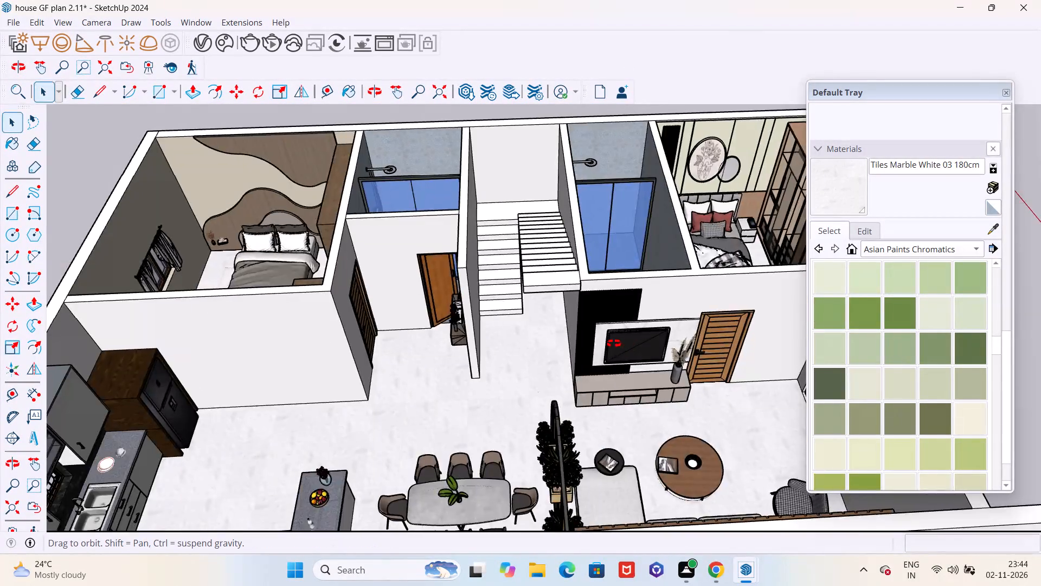
middle_click_drag(614, 343, 711, 268)
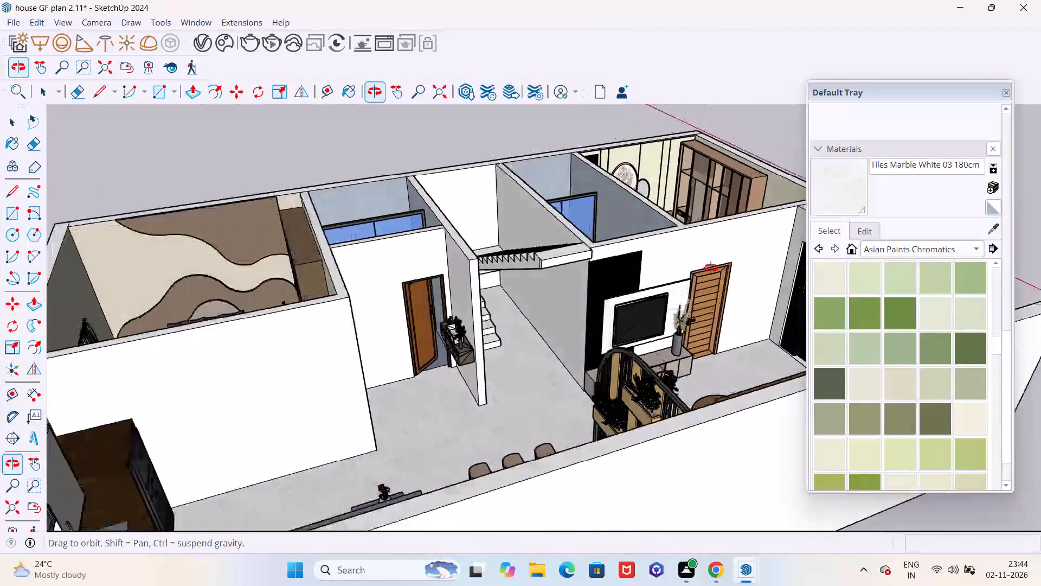
middle_click_drag(711, 268, 659, 267)
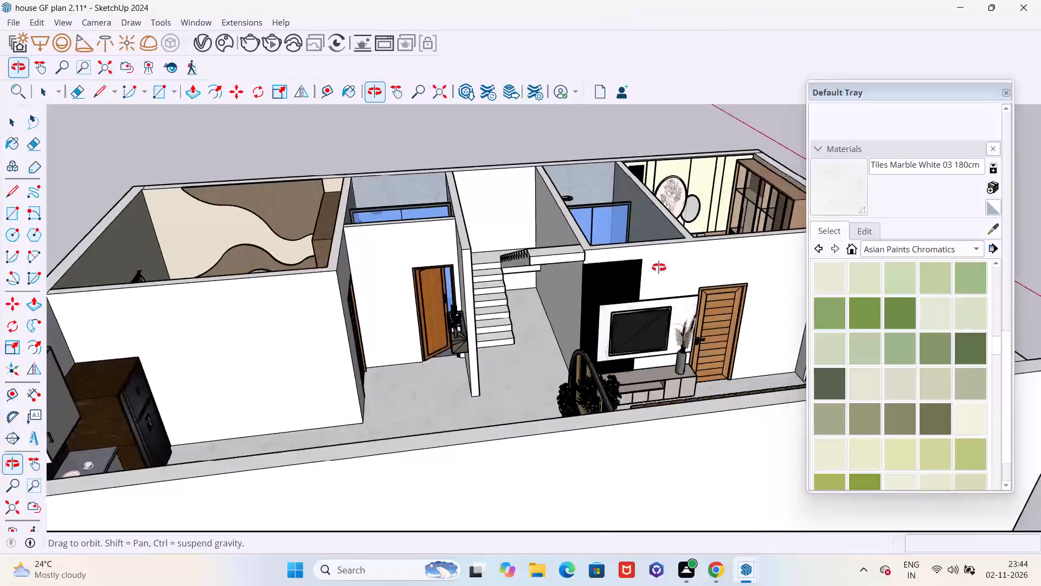
middle_click_drag(659, 267, 736, 305)
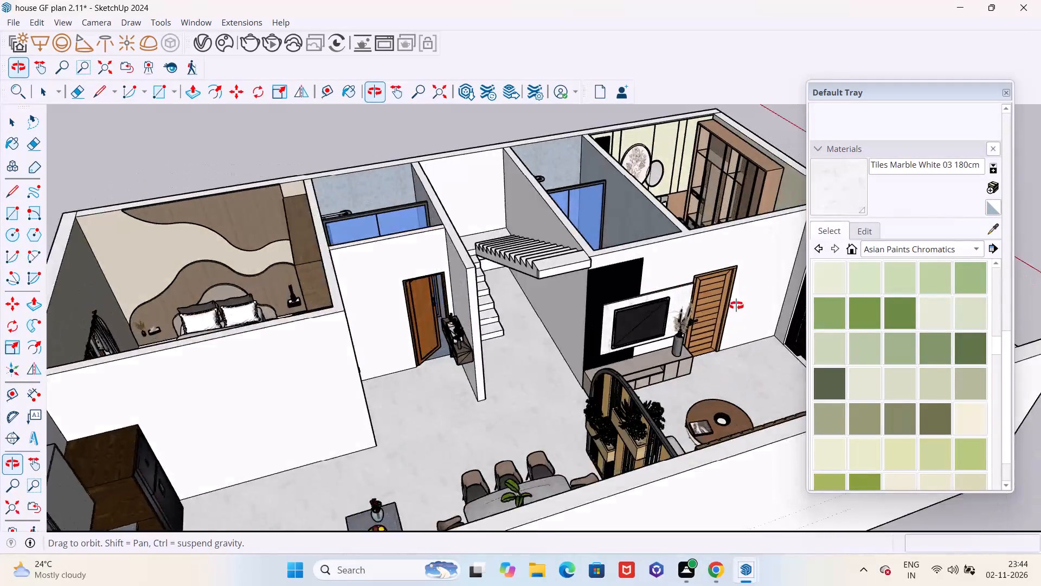
middle_click_drag(736, 305, 857, 241)
Erase the vertical seam edge on the second flight's outer side face near its top end.
scroll(621, 247, "up", 4)
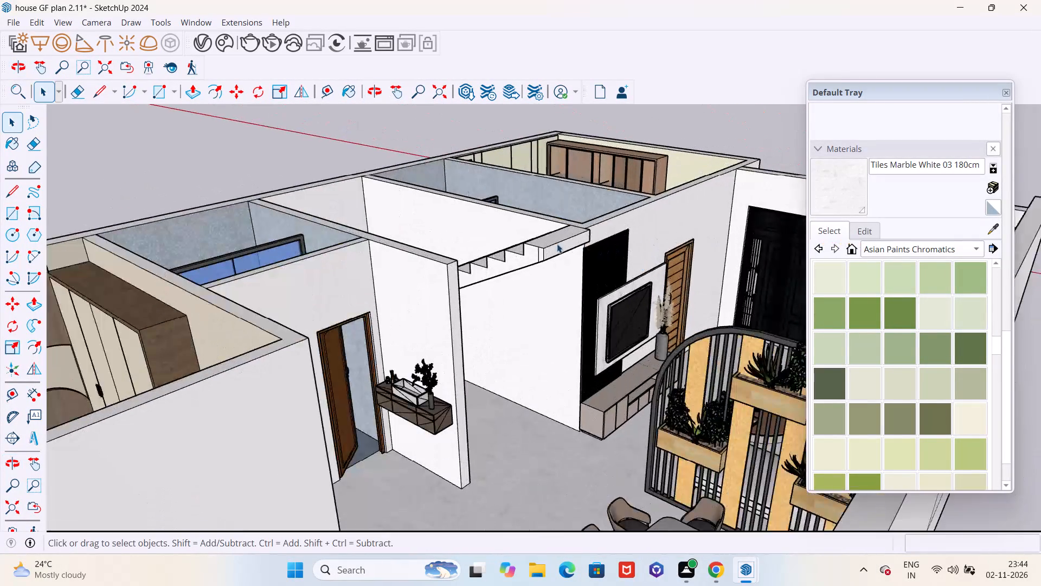
scroll(557, 244, "up", 19)
key("e")
scroll(537, 256, "up", 2)
scroll(537, 256, "down", 2)
scroll(537, 256, "up", 1)
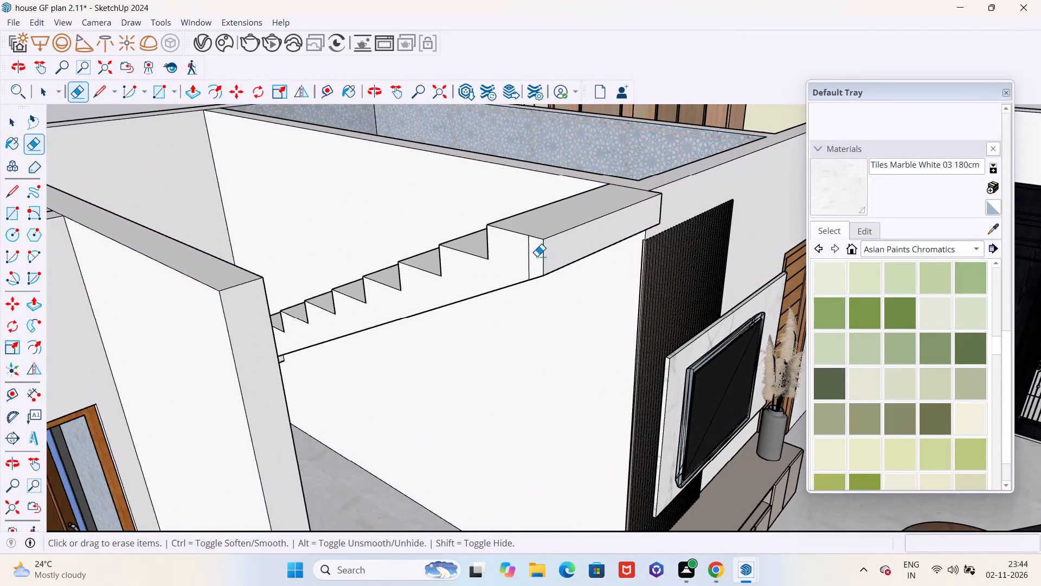
left_click_drag(537, 256, 518, 260)
Review the whole ground-floor model from above, checking the finished staircase among the furnished rooms.
scroll(499, 301, "down", 7)
middle_click_drag(512, 302, 319, 371)
key("space")
scroll(503, 356, "down", 9)
scroll(511, 351, "up", 2)
scroll(511, 352, "down", 1)
middle_click_drag(539, 356, 369, 408)
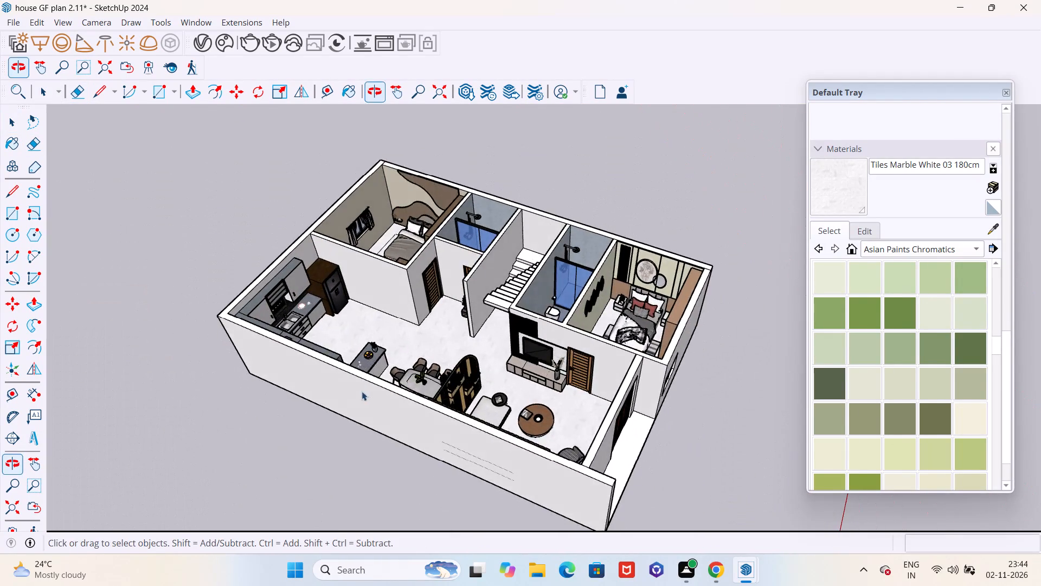
scroll(550, 406, "up", 4)
scroll(550, 406, "down", 5)
middle_click_drag(548, 408, 457, 424)
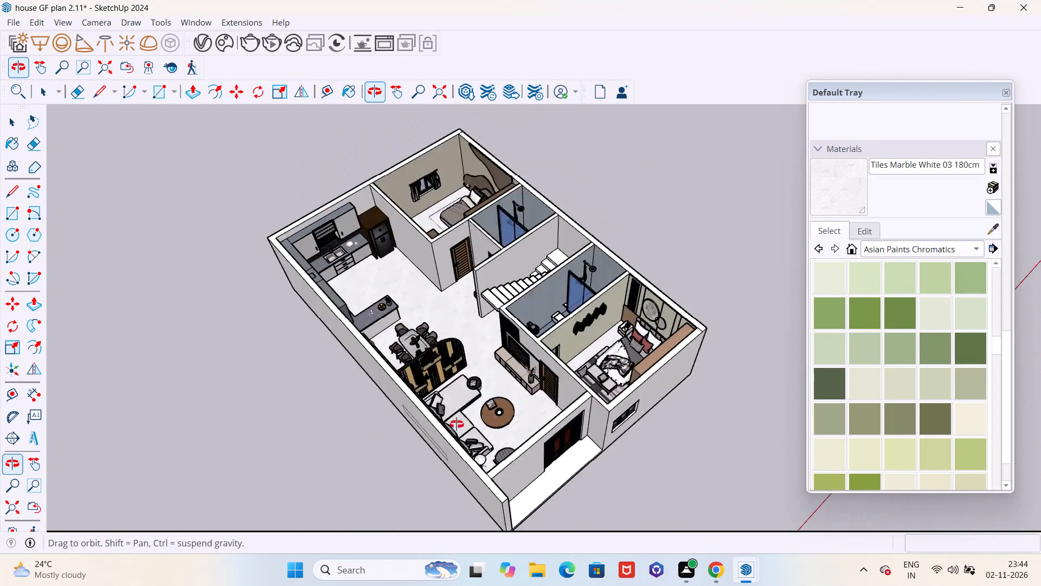
middle_click_drag(457, 424, 430, 406)
scroll(508, 362, "up", 5)
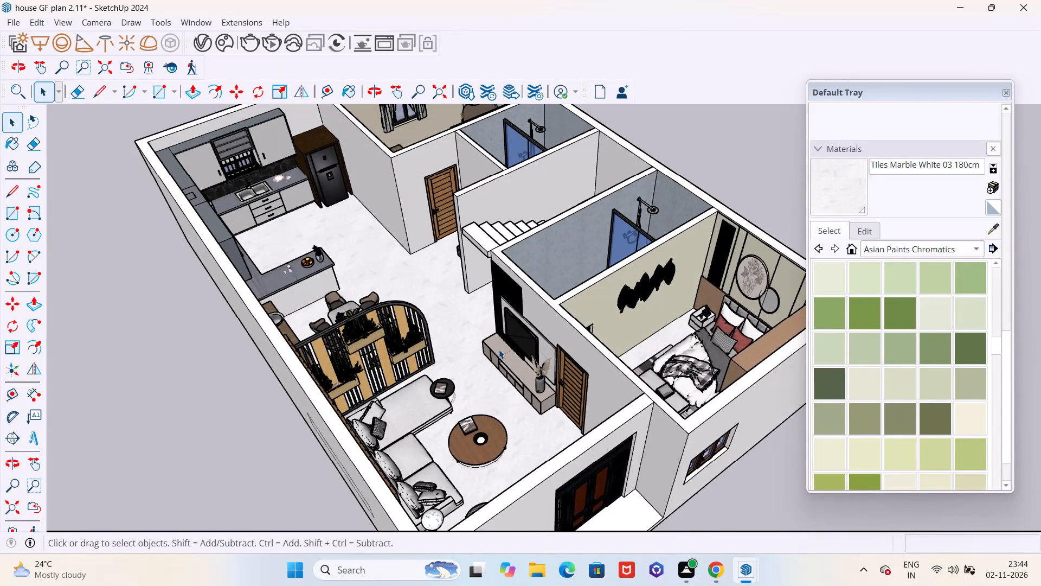
Examine the unpainted staircase's two flights and landing from several angles around the passage and TV wall.
middle_click_drag(433, 332, 776, 285)
scroll(605, 218, "up", 5)
middle_click_drag(557, 287, 505, 285)
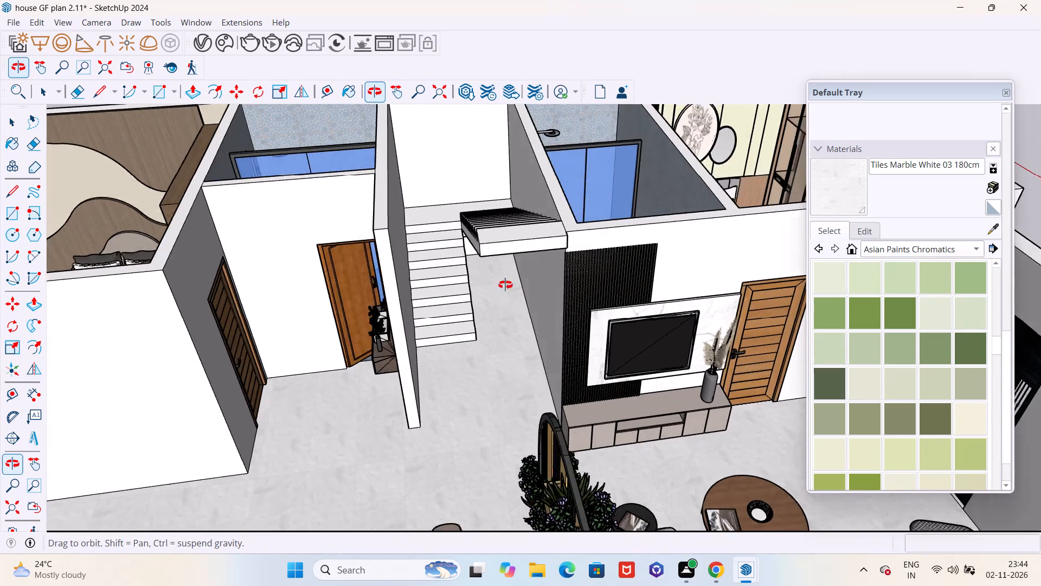
middle_click_drag(505, 285, 489, 284)
scroll(480, 302, "up", 5)
scroll(470, 353, "down", 4)
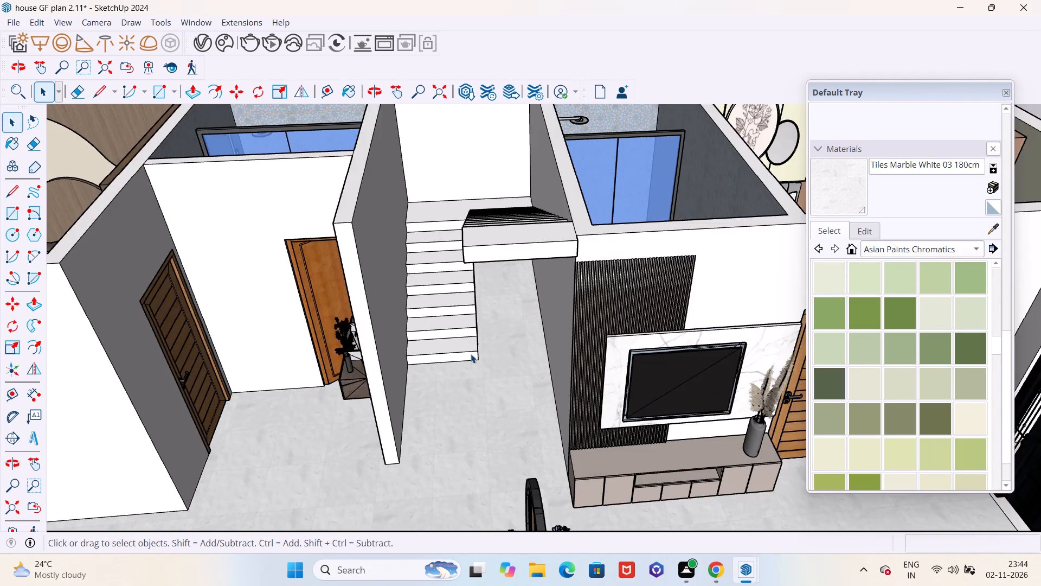
scroll(471, 350, "down", 3)
middle_click_drag(459, 328, 603, 332)
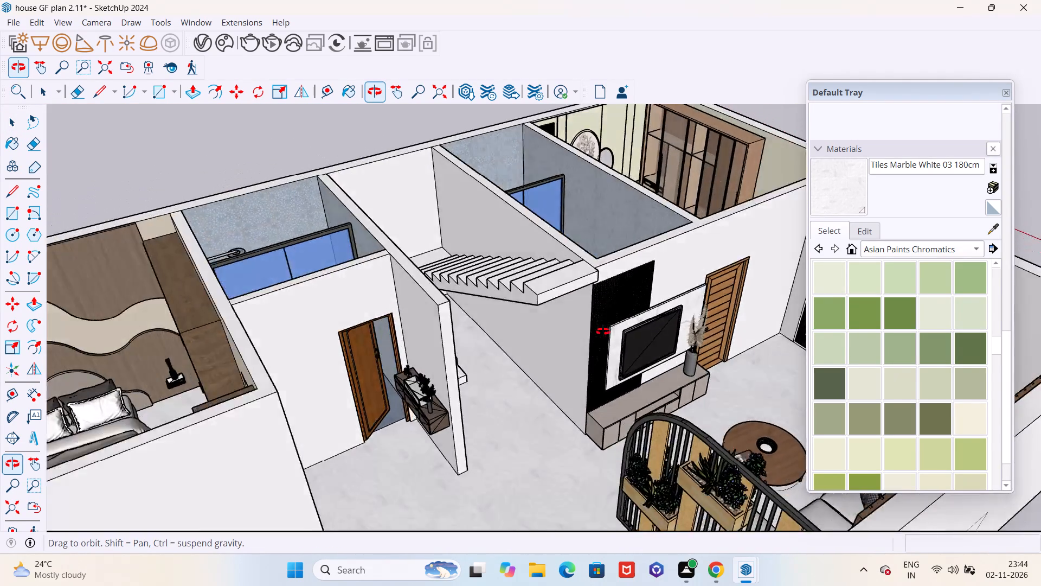
middle_click_drag(603, 332, 476, 372)
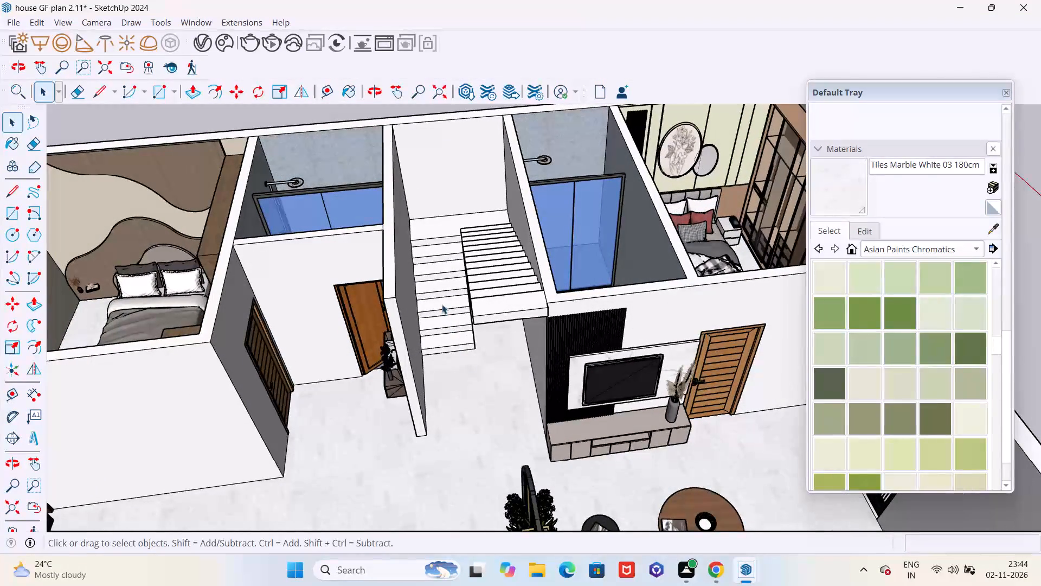
Paint the treads and risers of the first flight's two lowest steps with Granite Dark Gray from the Stone materials.
left_click(202, 41)
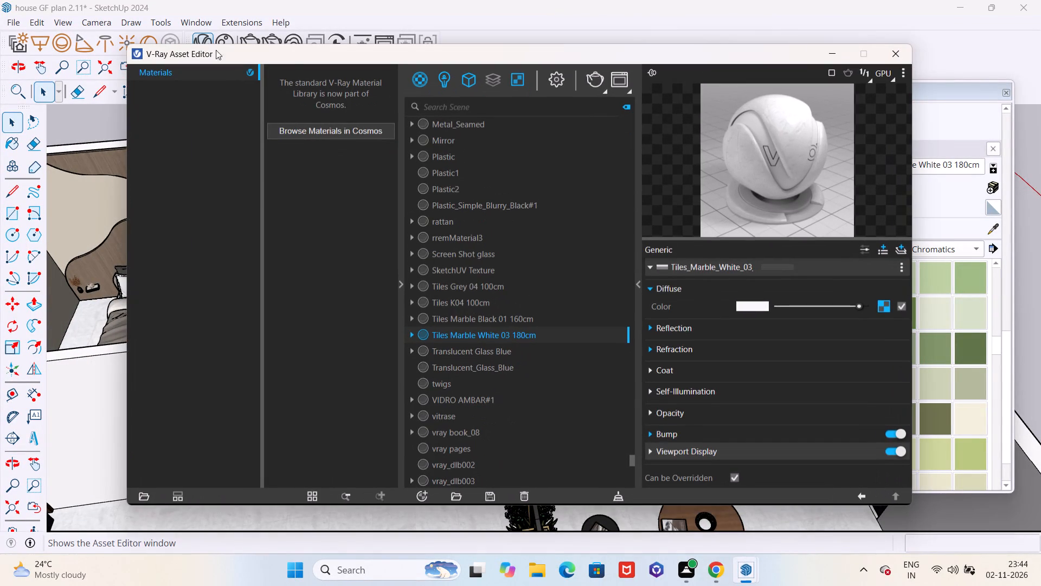
left_click(824, 50)
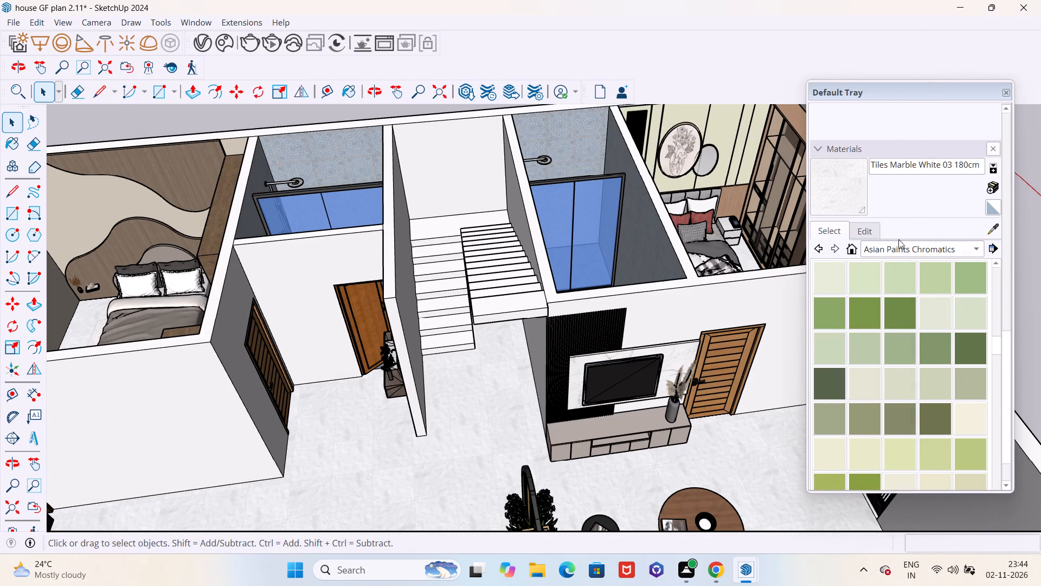
left_click(903, 253)
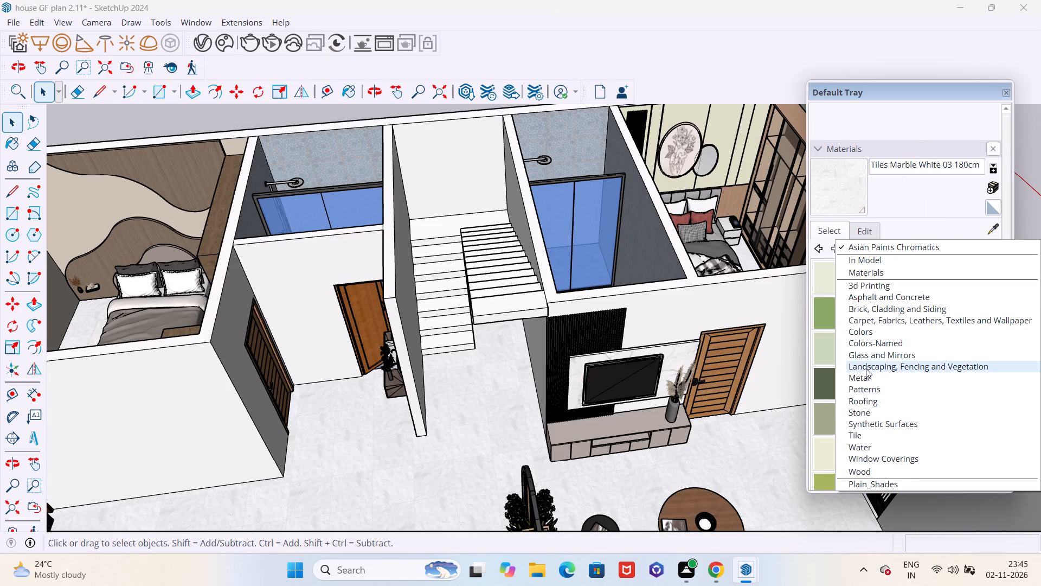
left_click(867, 416)
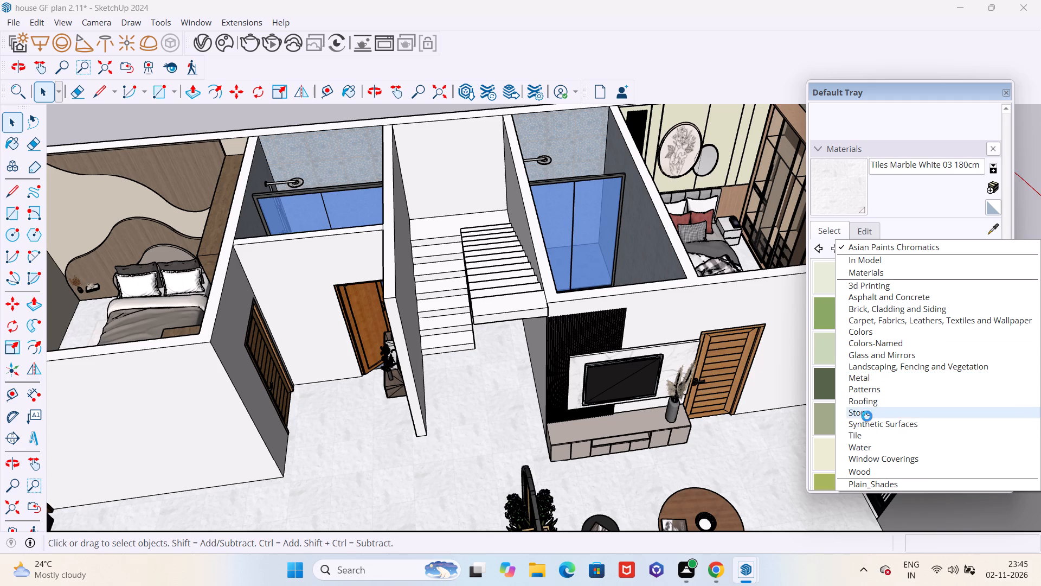
left_click(902, 291)
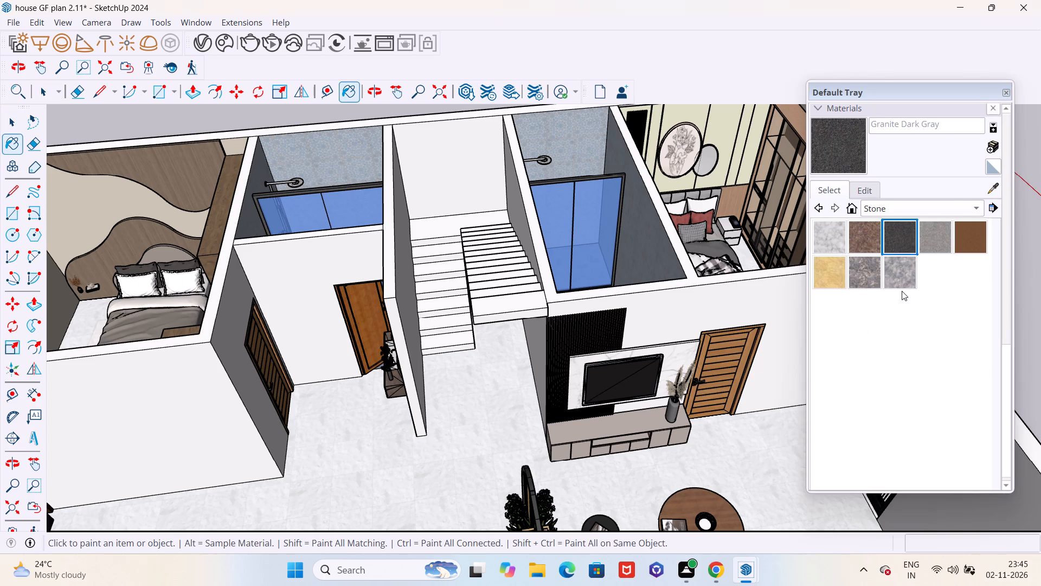
scroll(442, 335, "up", 9)
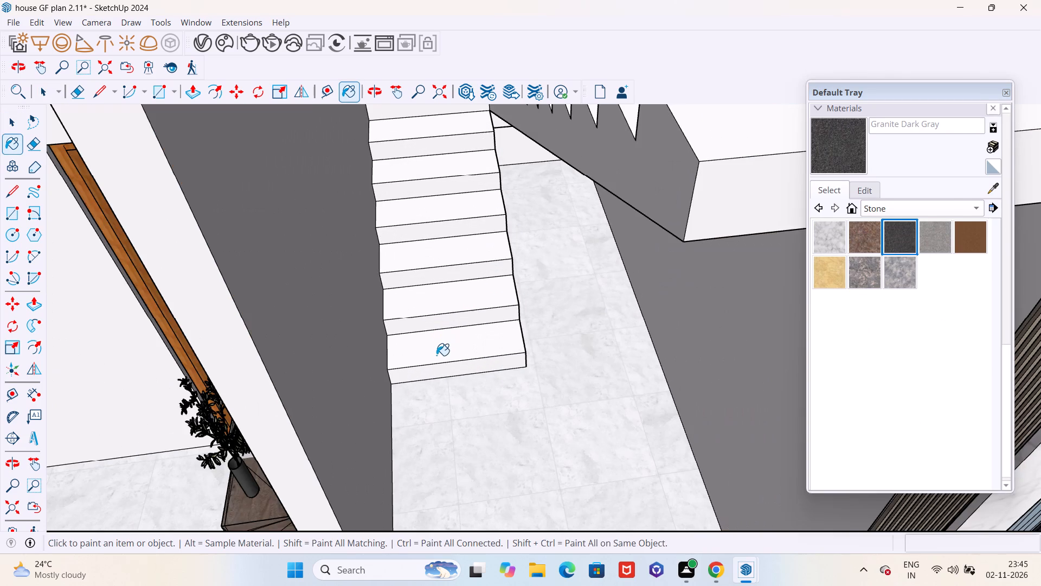
left_click(436, 355)
left_click(438, 368)
left_click(446, 307)
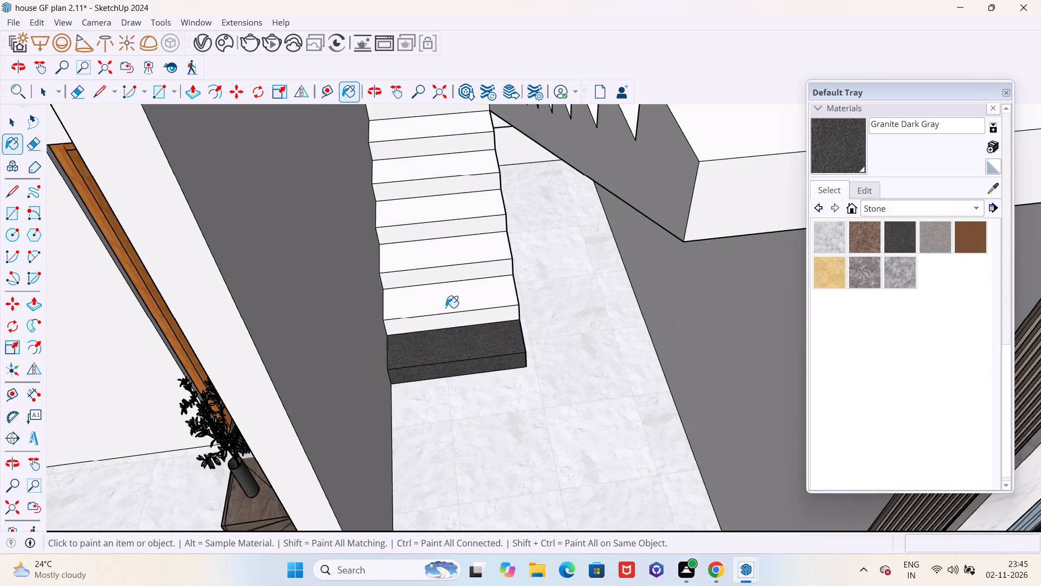
left_click(445, 322)
Paint the first flight's remaining treads and risers and the landing with Granite Dark Gray.
scroll(533, 379, "down", 3)
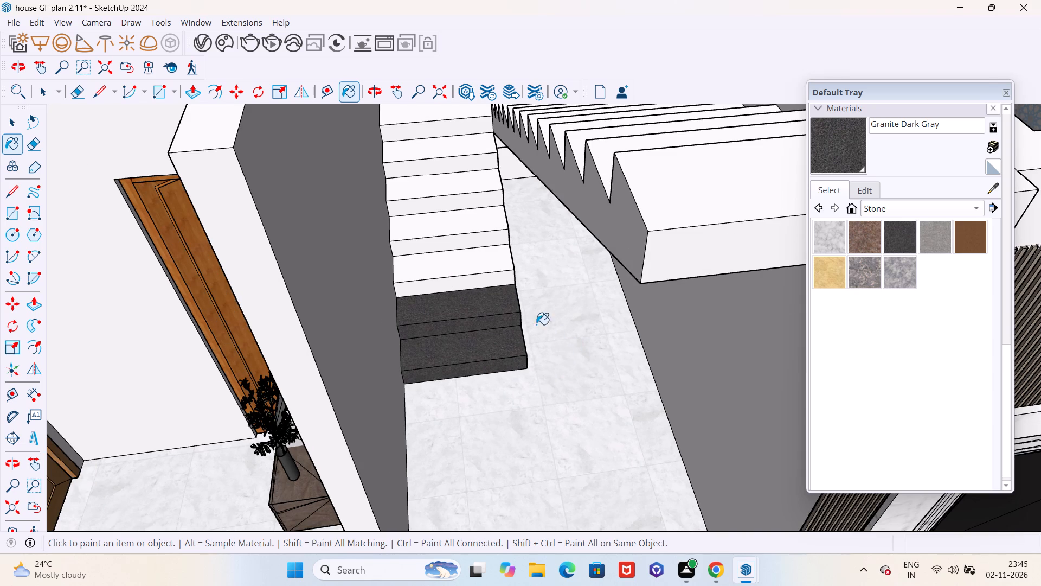
scroll(489, 307, "up", 3)
left_click(496, 271)
left_click(491, 250)
left_click(480, 214)
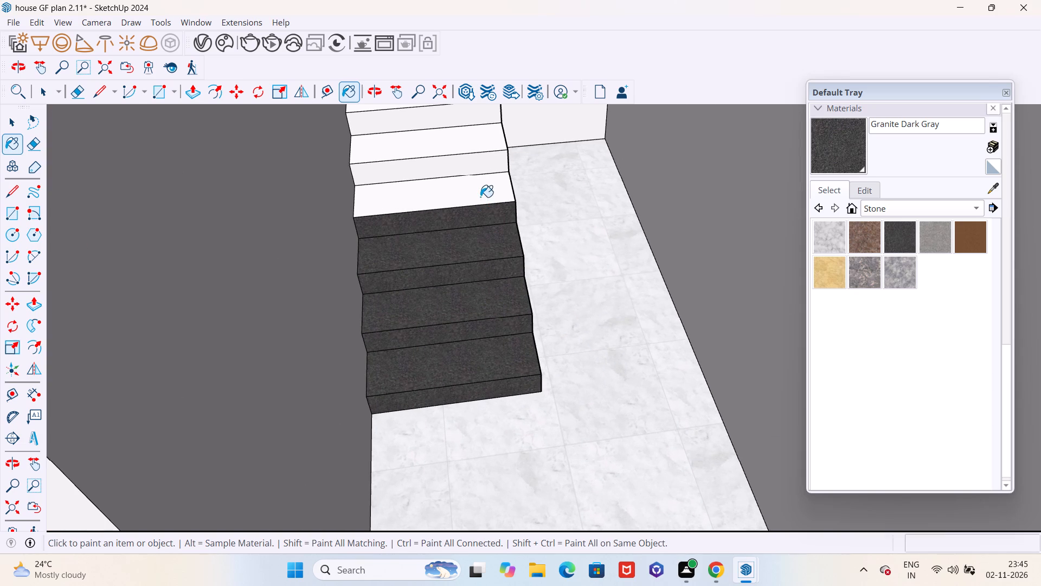
left_click(480, 197)
left_click(484, 165)
left_click(475, 148)
scroll(536, 342, "down", 5)
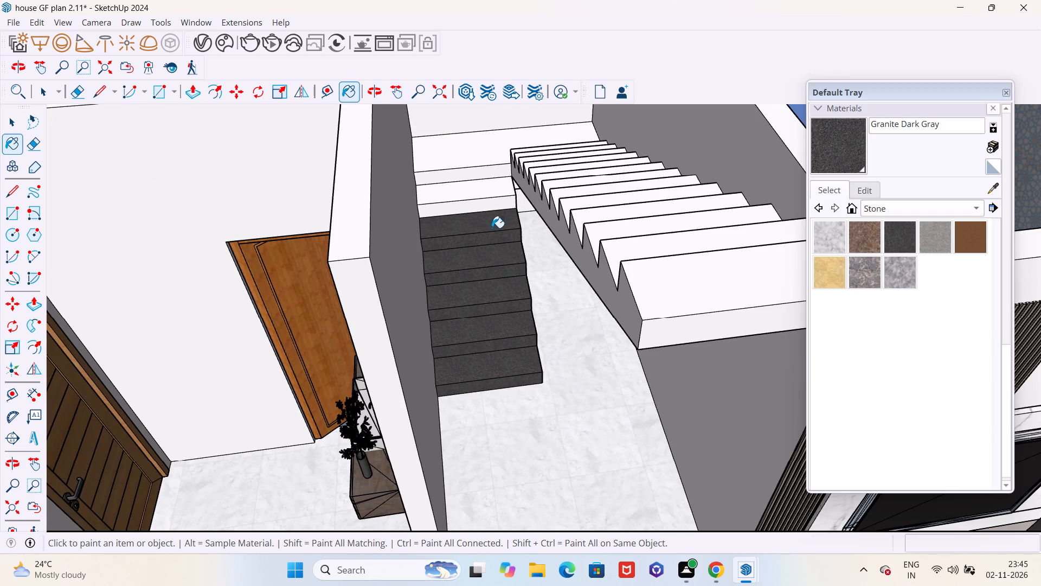
left_click(498, 199)
left_click(496, 191)
left_click(490, 162)
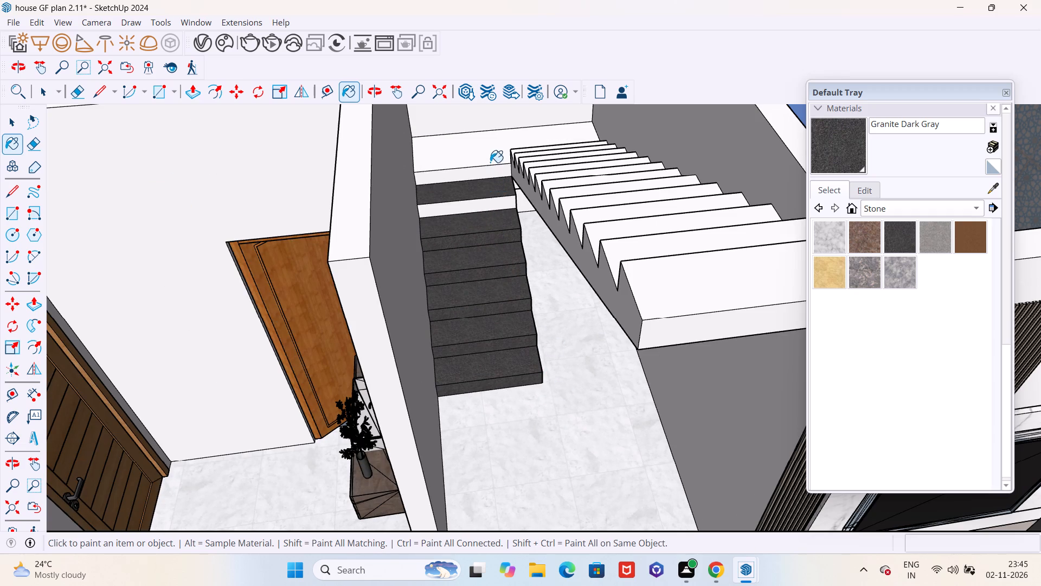
left_click(490, 170)
left_click(492, 202)
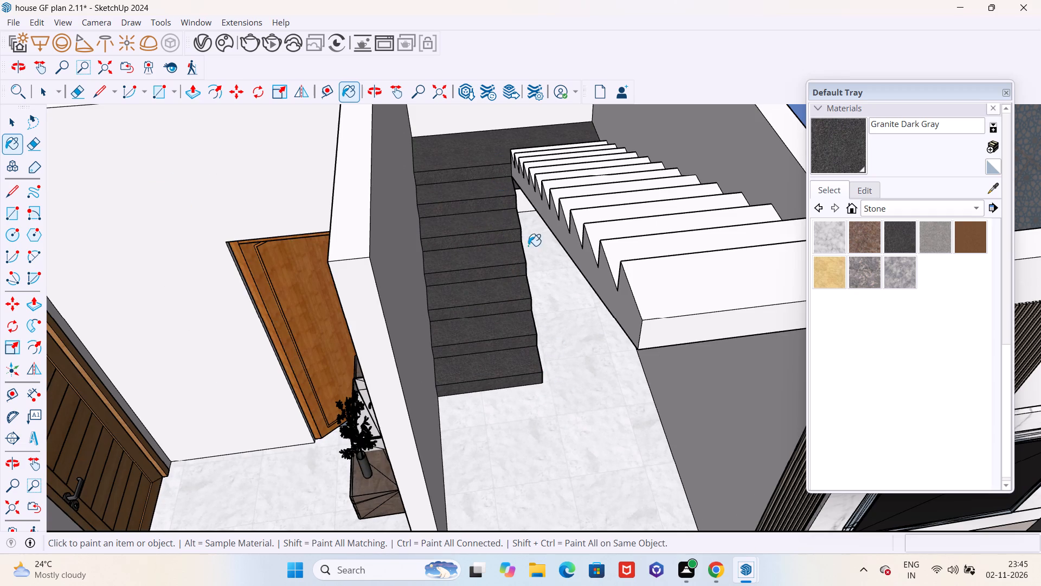
Paint the first flight's exposed side face and the second flight's sloping underside with Granite Dark Gray.
middle_click_drag(528, 246, 385, 162)
scroll(548, 374, "up", 9)
left_click(550, 367)
scroll(584, 408, "down", 5)
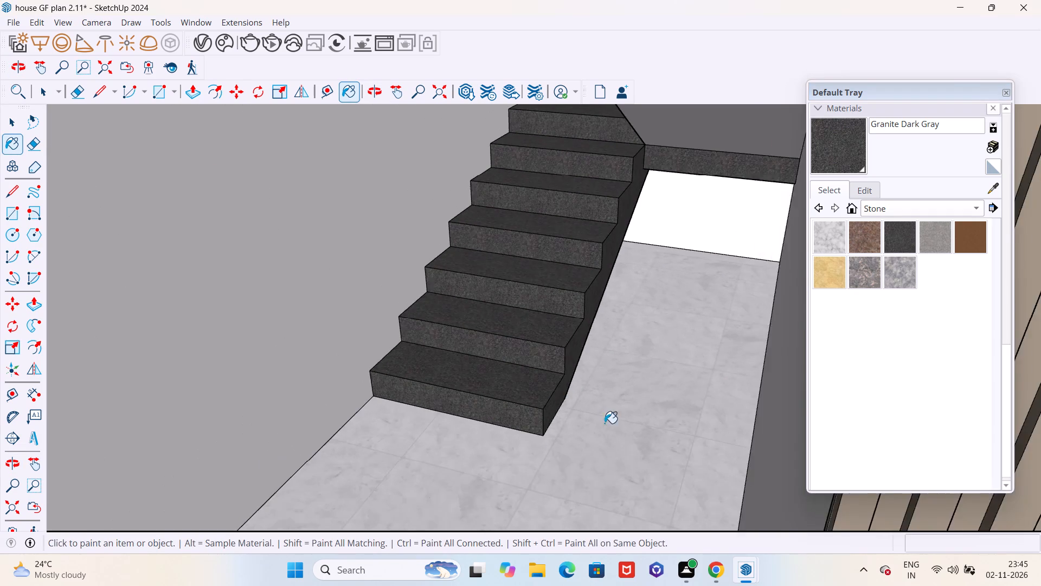
middle_click_drag(478, 366, 534, 245)
left_click(662, 156)
scroll(665, 339, "down", 3)
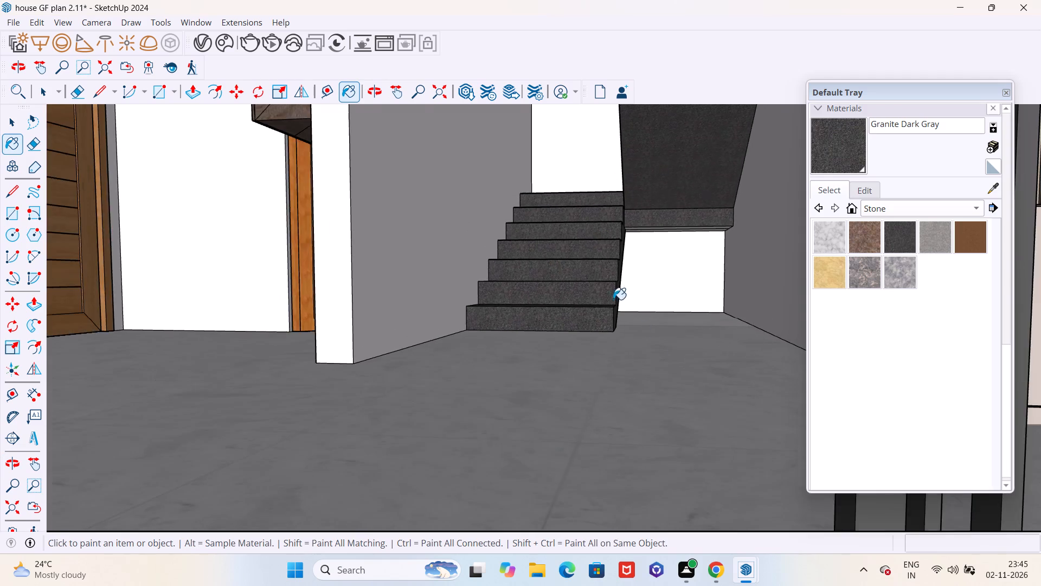
Paint the second flight's five lowest treads, starting from the landing, with Granite Dark Gray.
middle_click_drag(617, 307, 739, 574)
scroll(624, 260, "down", 5)
middle_click_drag(623, 254, 926, 302)
scroll(610, 226, "down", 4)
middle_click_drag(391, 206, 656, 226)
scroll(329, 260, "up", 9)
left_click(394, 320)
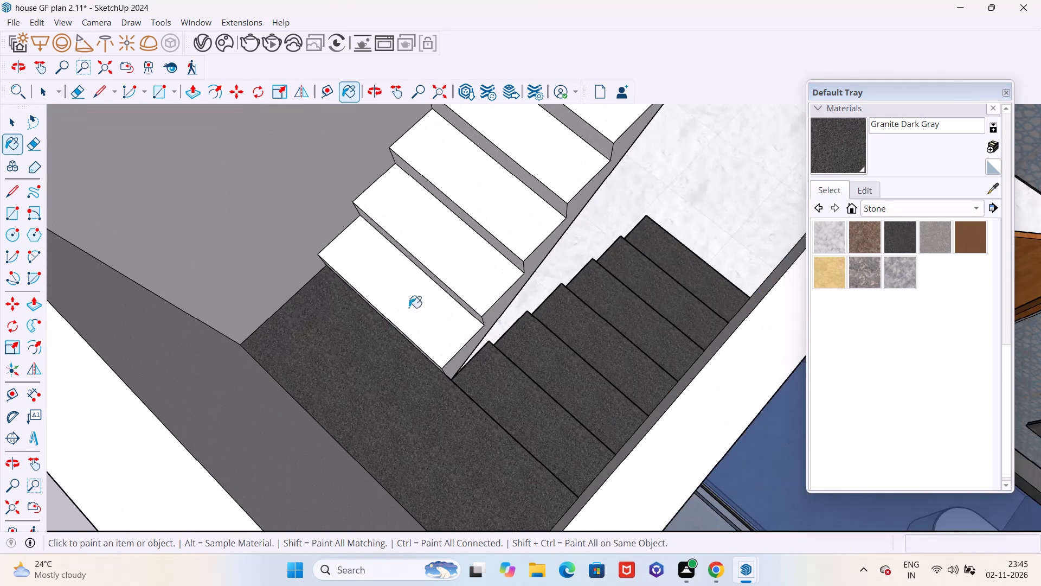
left_click(430, 259)
left_click(495, 211)
left_click(545, 180)
left_click(617, 131)
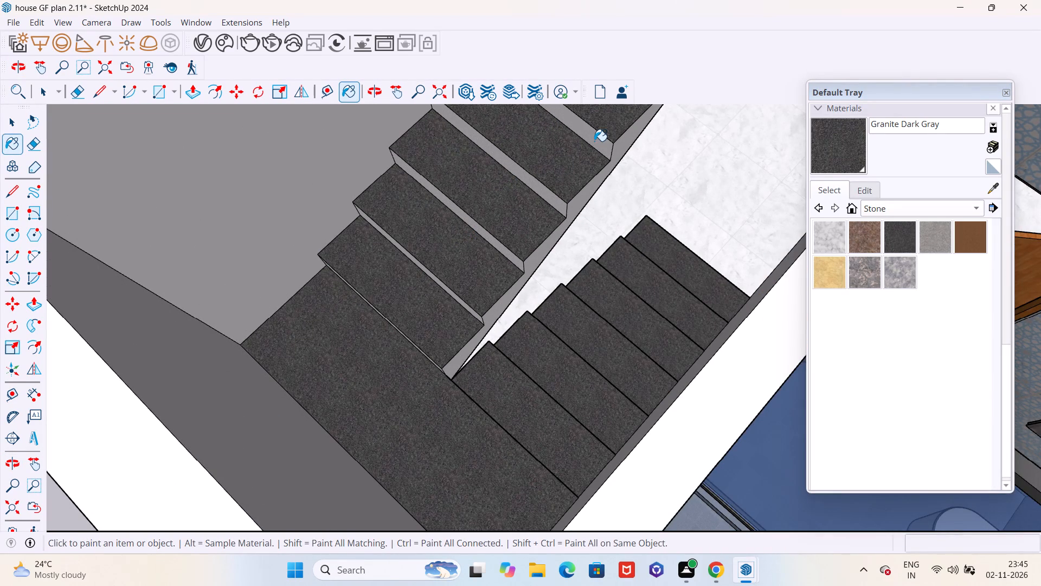
Paint the second flight's outer side face and the risers of its five lowest steps with Granite Dark Gray.
left_click(594, 141)
left_click(624, 150)
left_click(546, 192)
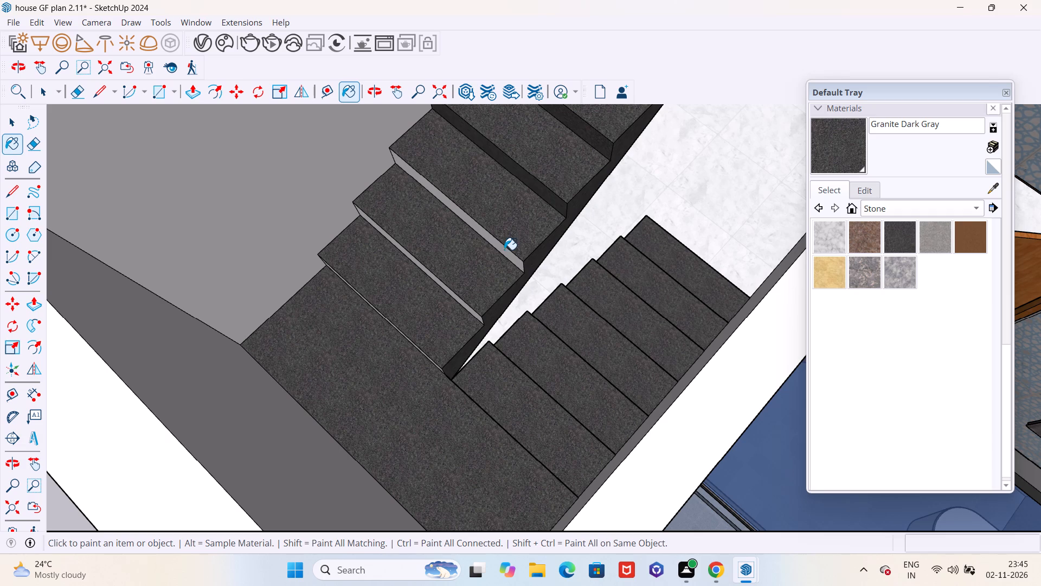
left_click(504, 250)
scroll(470, 298, "up", 11)
left_click(459, 308)
scroll(459, 298, "down", 6)
middle_click_drag(344, 320, 395, 252)
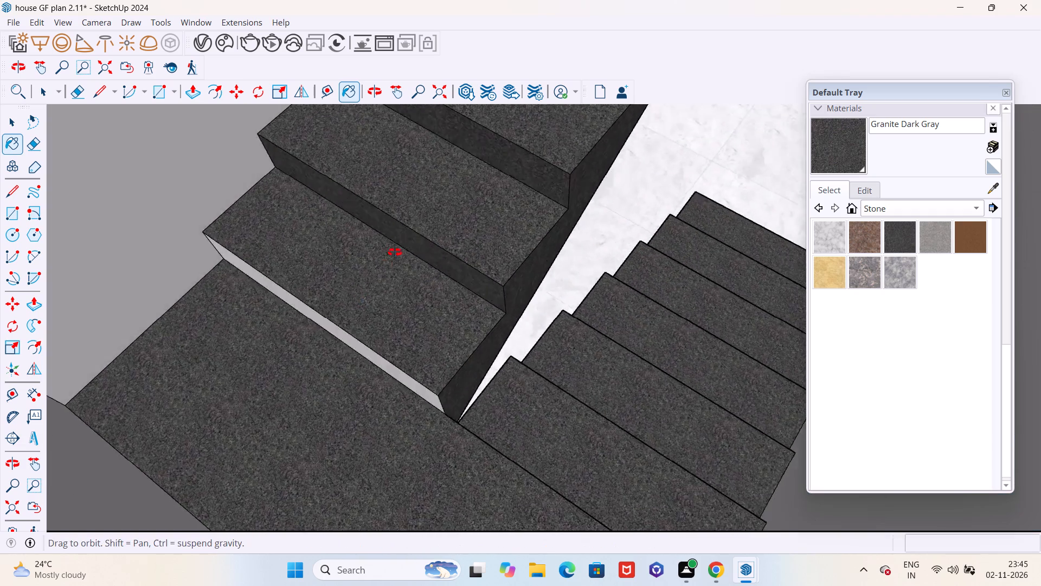
middle_click_drag(395, 252, 402, 241)
middle_click_drag(500, 260, 172, 560, "shift")
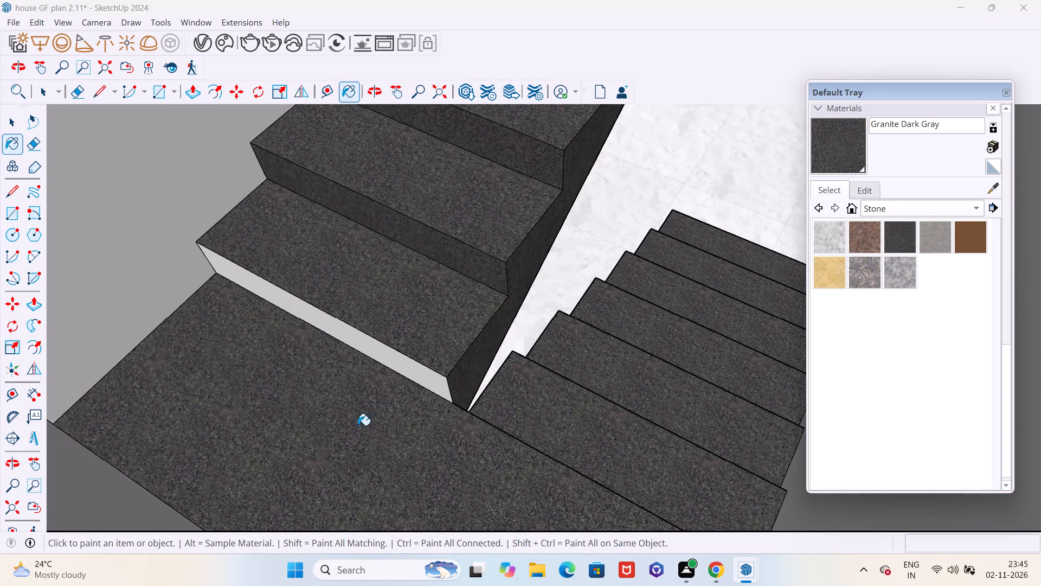
scroll(419, 402, "down", 1)
scroll(420, 400, "up", 5)
middle_click_drag(436, 387, 188, 581, "shift")
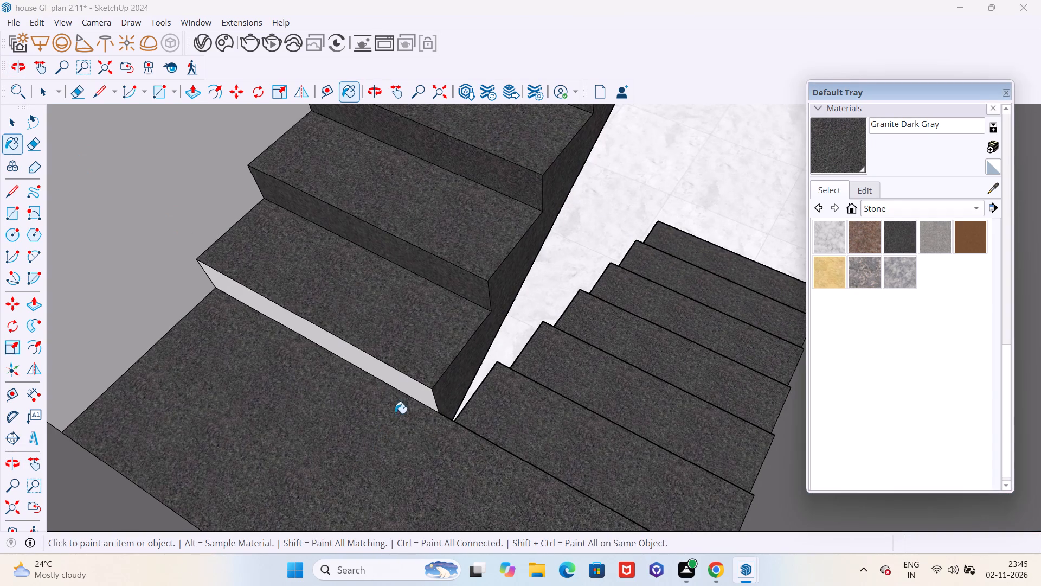
left_click(413, 387)
Paint the treads and risers along the second flight's middle section, above the already clad lowest steps, with Granite Dark Gray.
scroll(332, 481, "down", 4)
middle_click_drag(578, 290, 413, 432)
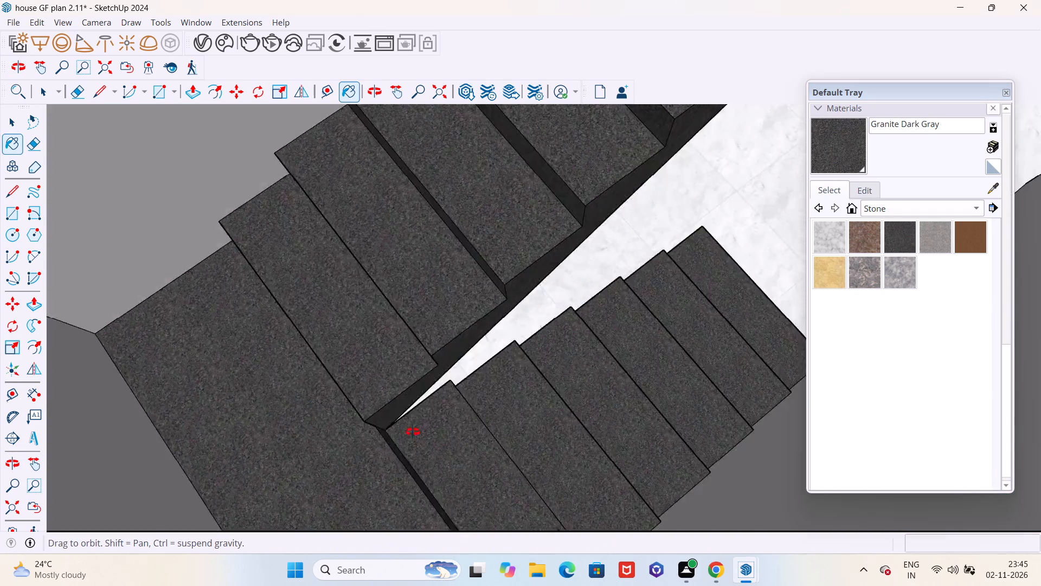
middle_click_drag(413, 432, 216, 580)
scroll(328, 474, "down", 5)
middle_click_drag(336, 533, 322, 117)
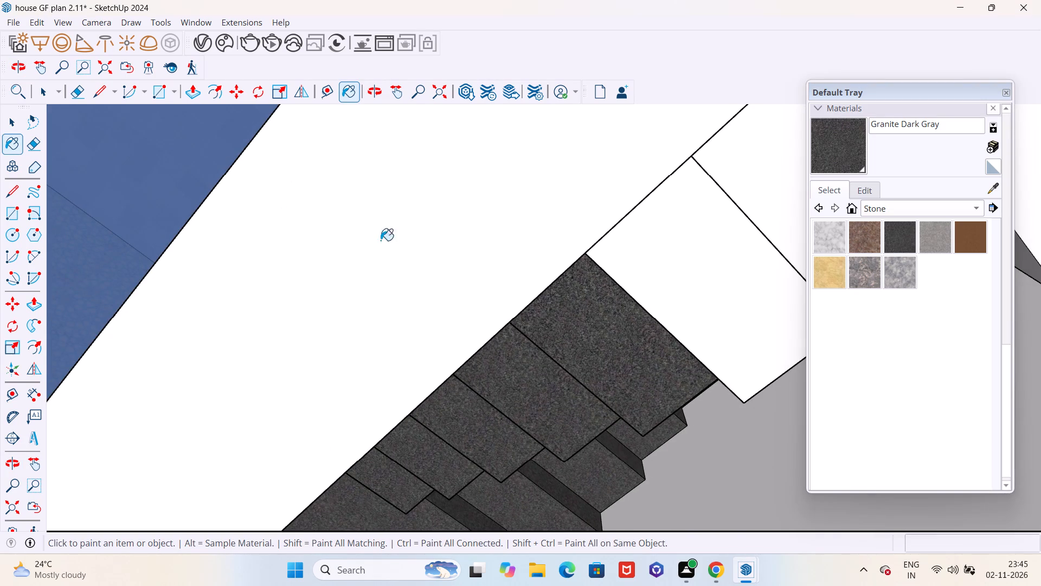
scroll(423, 353, "down", 2)
middle_click_drag(436, 365, 349, 50)
scroll(329, 208, "down", 5)
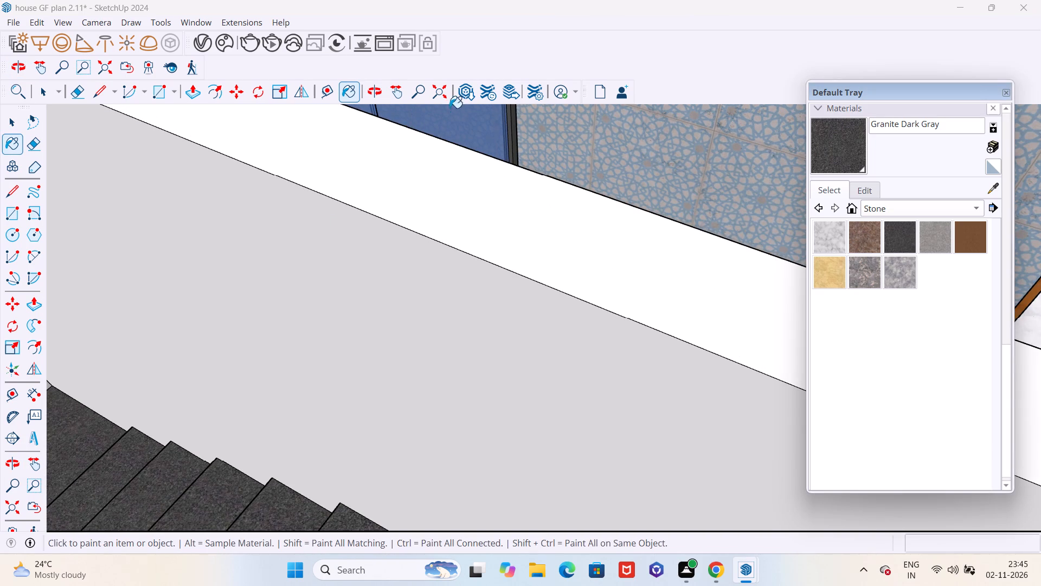
left_click(439, 94)
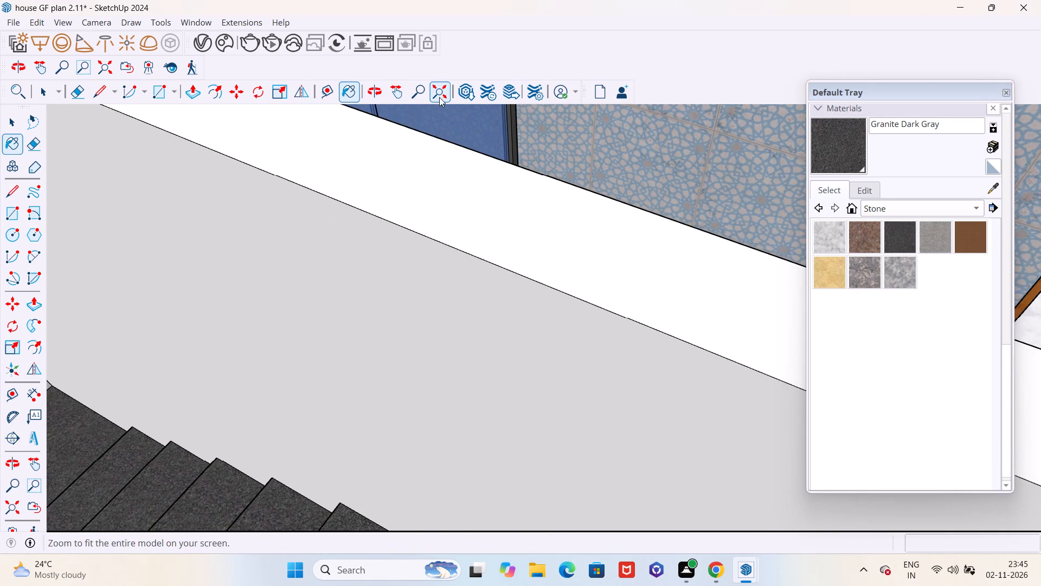
scroll(560, 228, "up", 4)
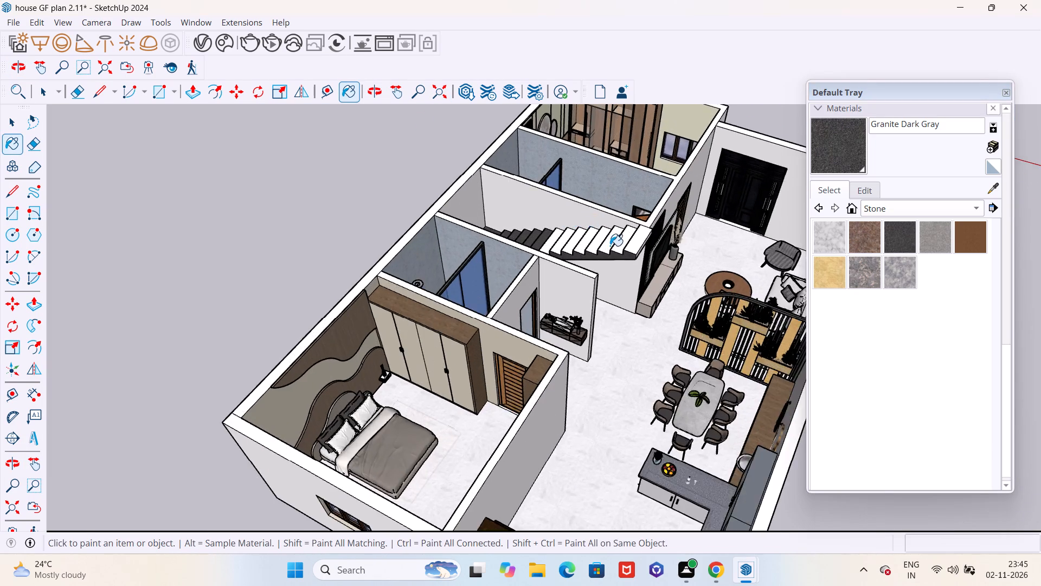
scroll(610, 246, "up", 7)
middle_click_drag(620, 247, 876, 201)
middle_click_drag(473, 236, 594, 234)
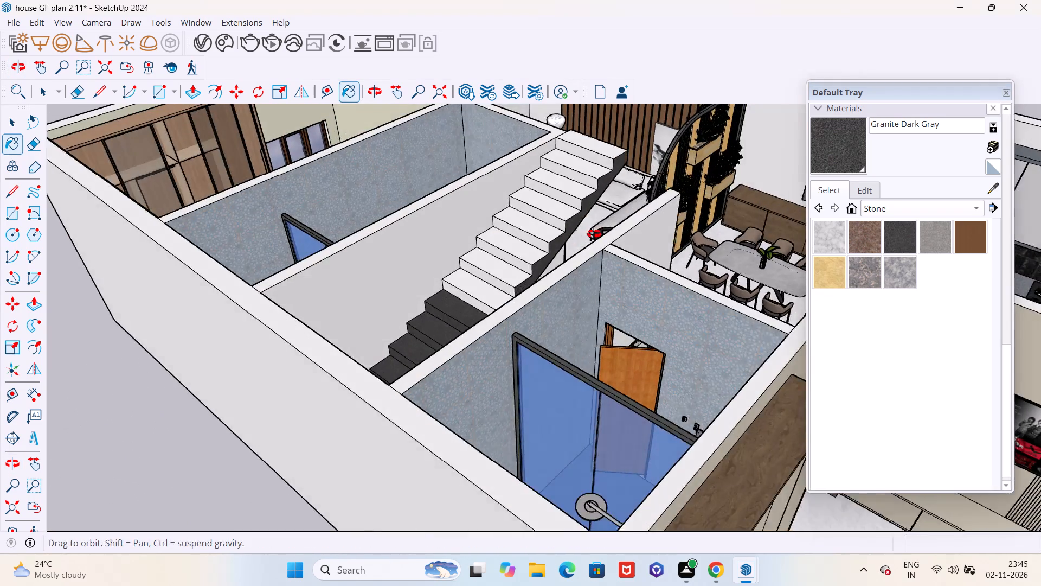
middle_click_drag(594, 234, 604, 234)
scroll(463, 297, "up", 5)
left_click(464, 297)
left_click(474, 288)
left_click(506, 266)
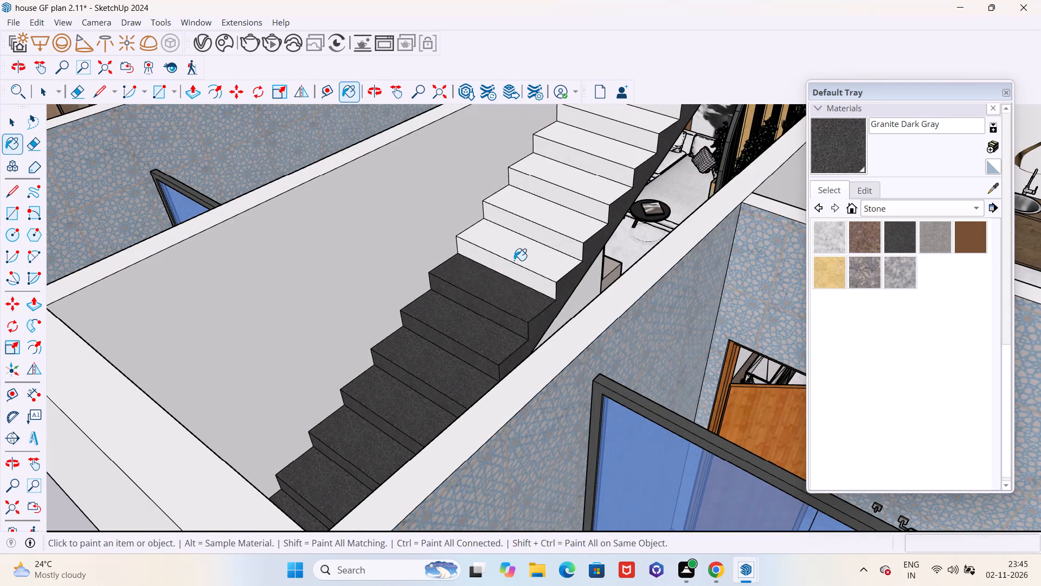
left_click(519, 251)
left_click(552, 237)
left_click(563, 227)
left_click(593, 203)
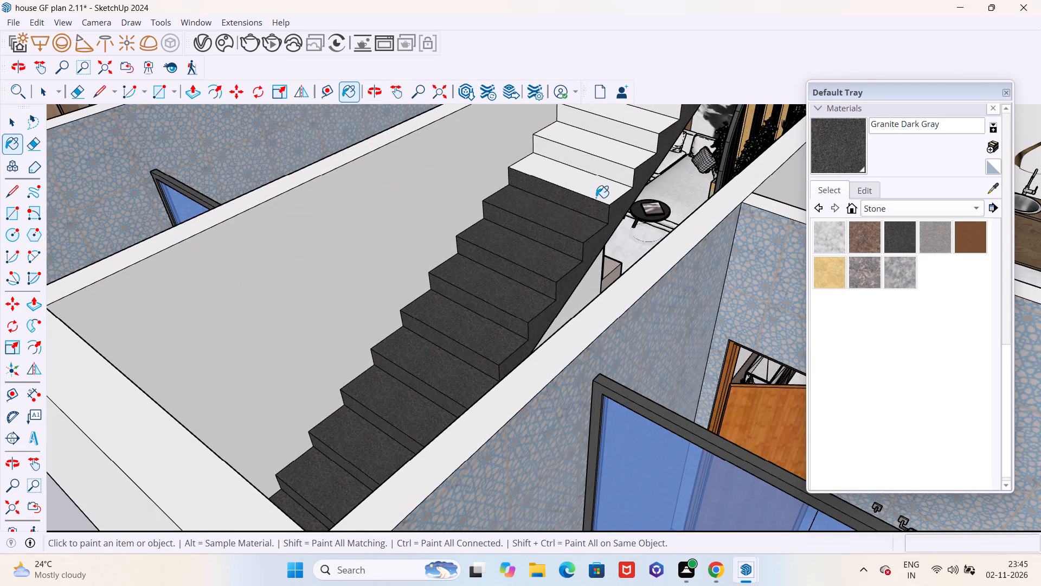
left_click(596, 198)
left_click(624, 175)
left_click(627, 163)
left_click(644, 142)
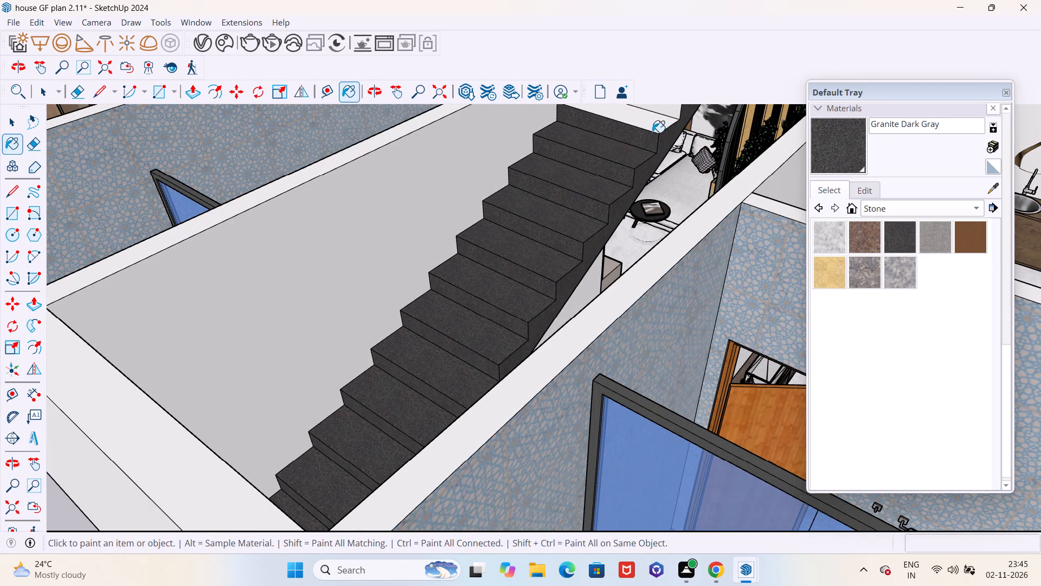
left_click(652, 132)
Paint the remaining treads and risers of the second flight's top steps with Granite Dark Gray.
middle_click_drag(587, 183, 483, 344, "shift")
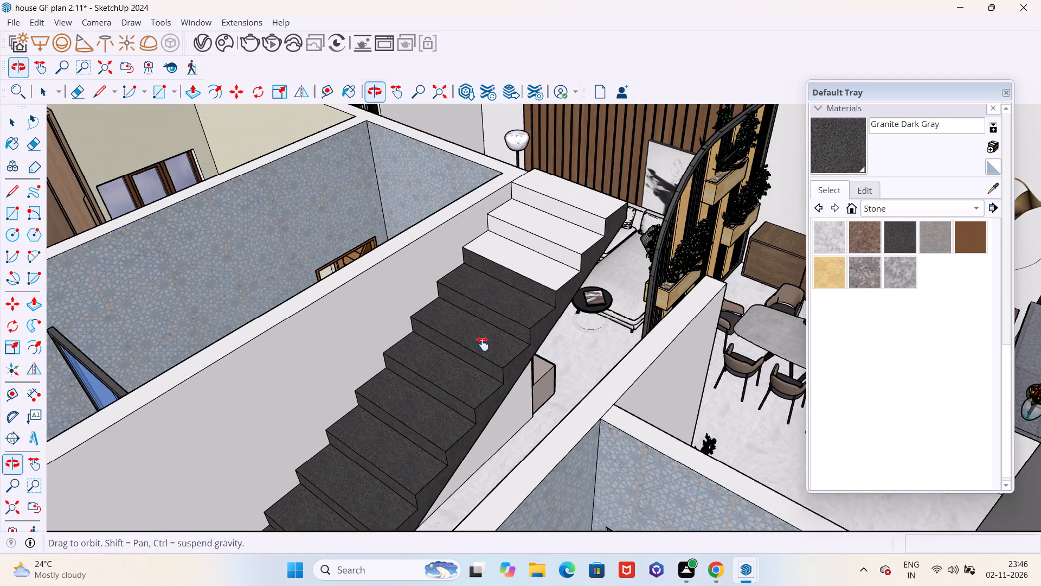
middle_click_drag(483, 344, 481, 346, "shift")
left_click(529, 275)
left_click(542, 254)
left_click(548, 247)
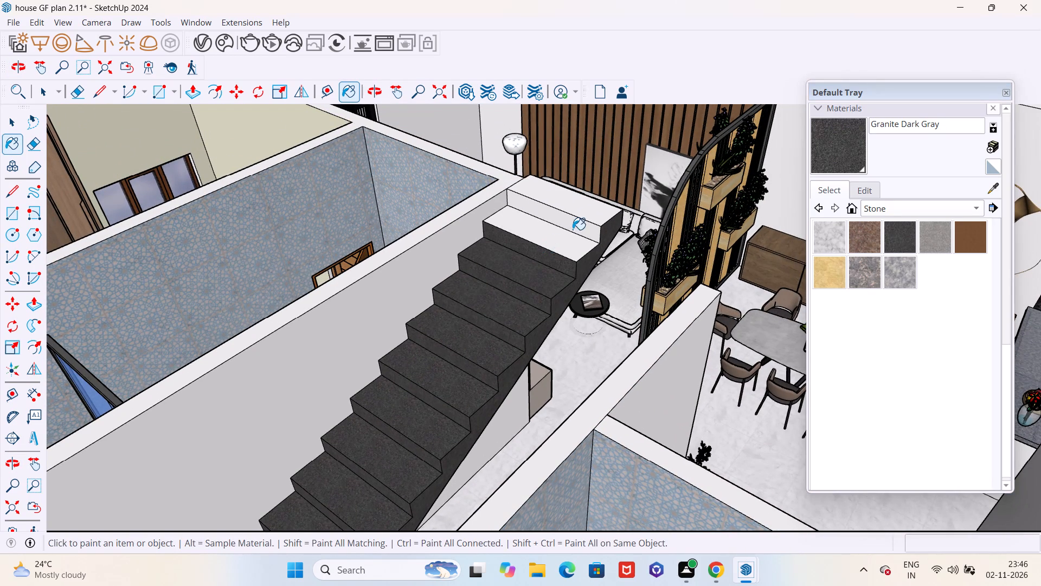
left_click(574, 228)
left_click(587, 218)
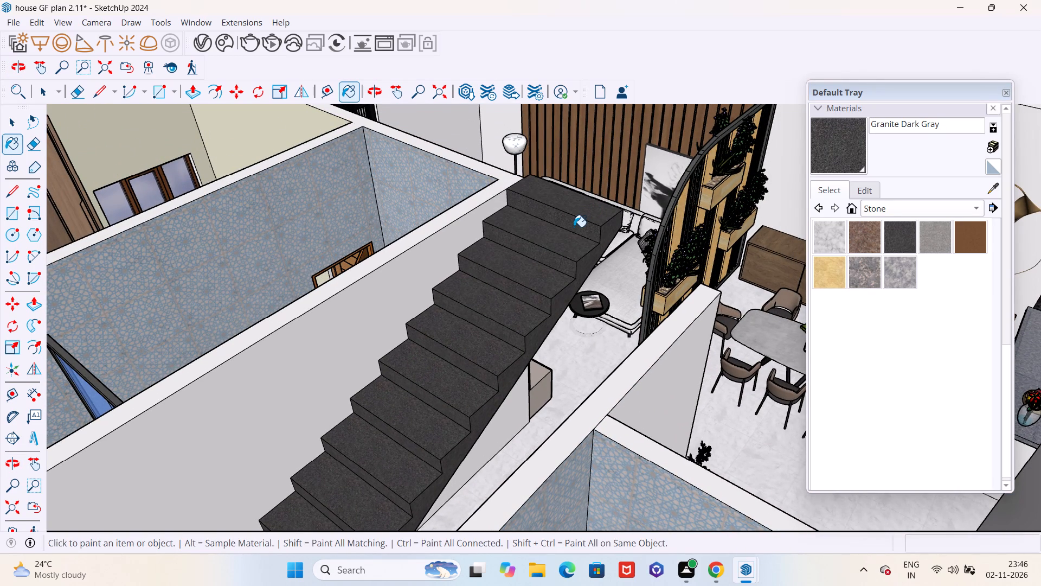
Paint the unfinished face at the second flight's top end, beside the TV wall, with Granite Dark Gray.
scroll(548, 311, "down", 2)
middle_click_drag(582, 310, 367, 361, "shift")
scroll(604, 320, "down", 2)
middle_click_drag(599, 326, 498, 378)
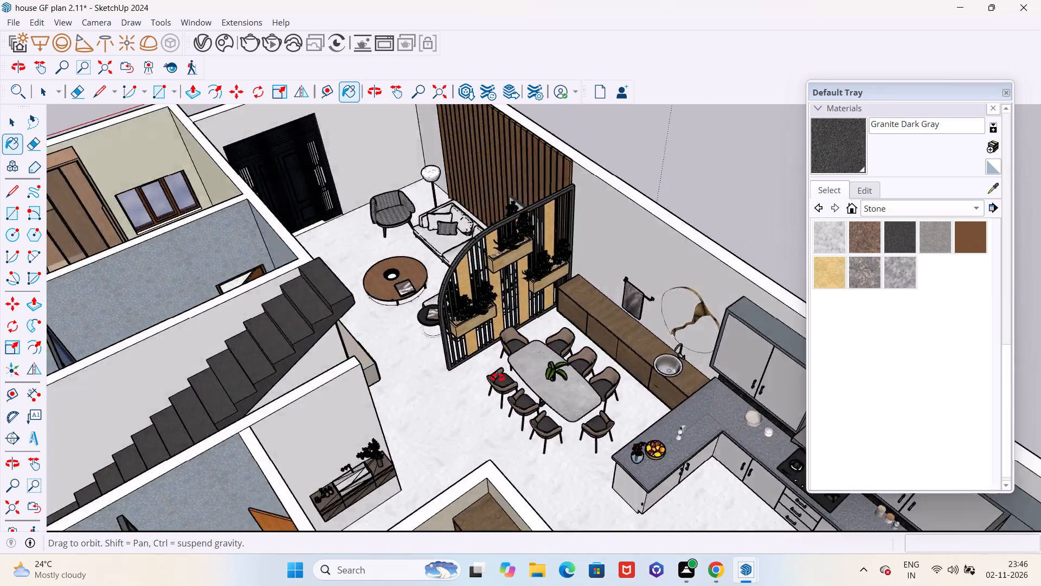
middle_click_drag(498, 378, 177, 304)
scroll(490, 162, "up", 14)
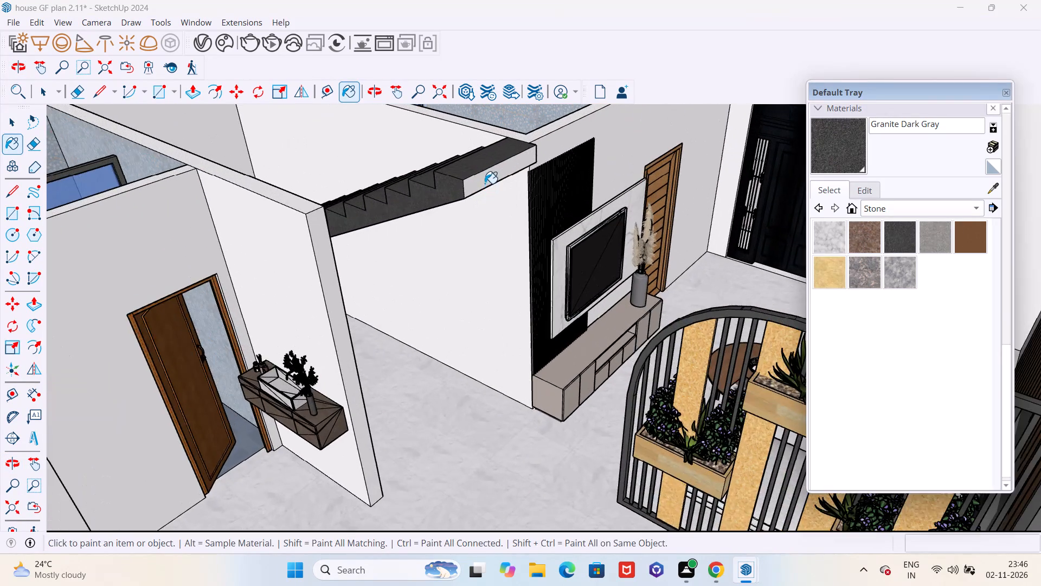
left_click(485, 183)
Review the clad staircase and the whole furnished ground floor from several sides.
scroll(512, 259, "down", 6)
middle_click_drag(510, 283, 462, 235)
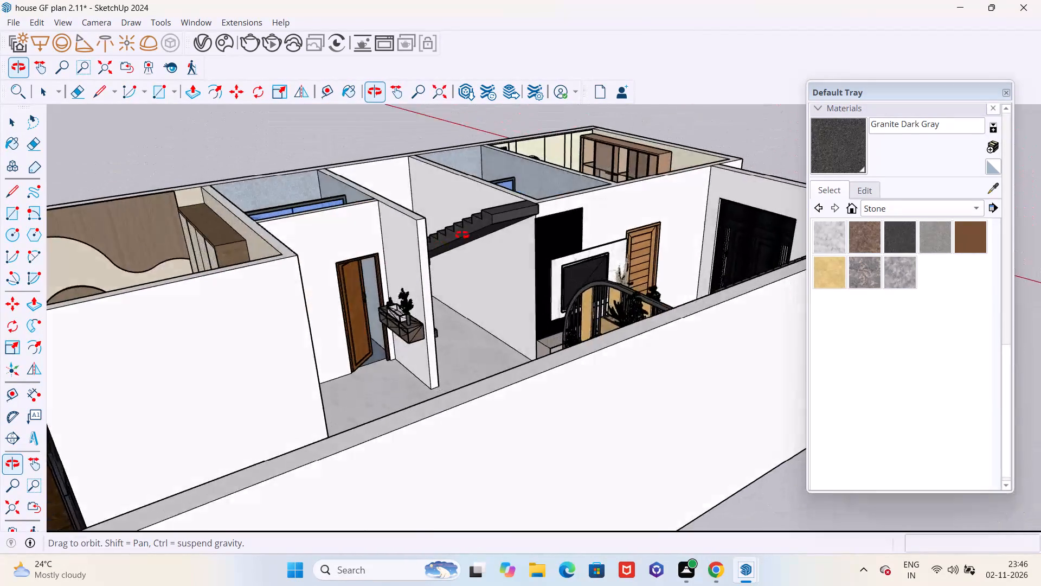
middle_click_drag(462, 235, 447, 374)
scroll(462, 371, "down", 6)
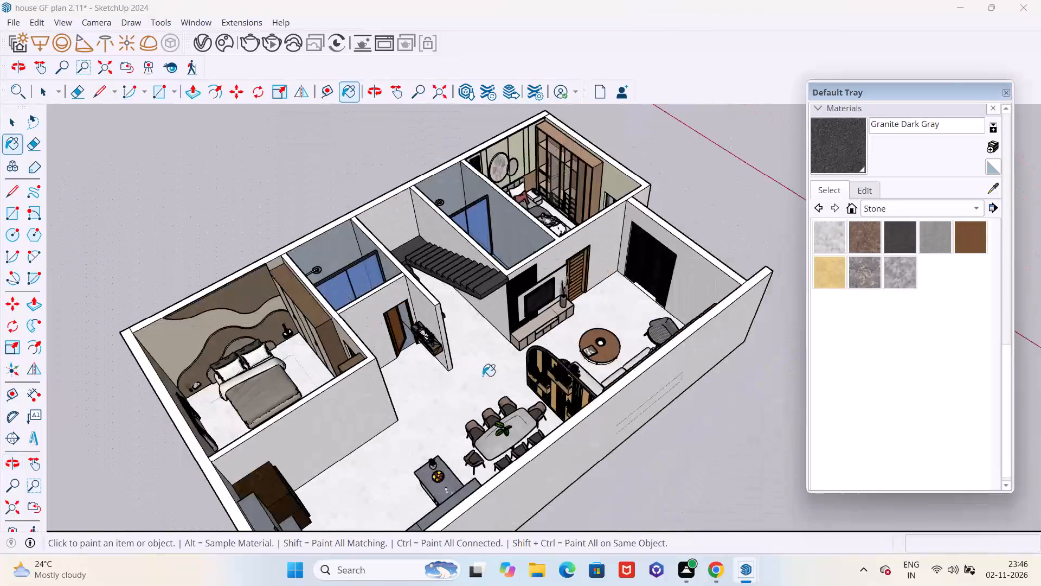
middle_click_drag(492, 372, 214, 374)
scroll(244, 354, "down", 4)
middle_click_drag(406, 380, 146, 336)
scroll(366, 308, "up", 5)
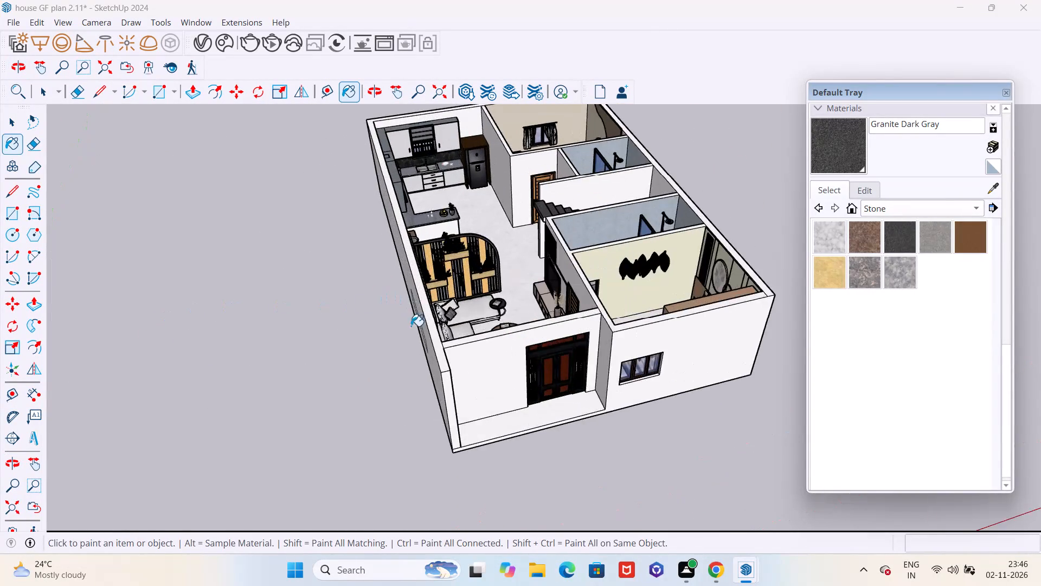
scroll(407, 336, "down", 5)
scroll(477, 307, "up", 5)
key("space")
scroll(452, 352, "down", 5)
middle_click_drag(473, 314, 446, 377)
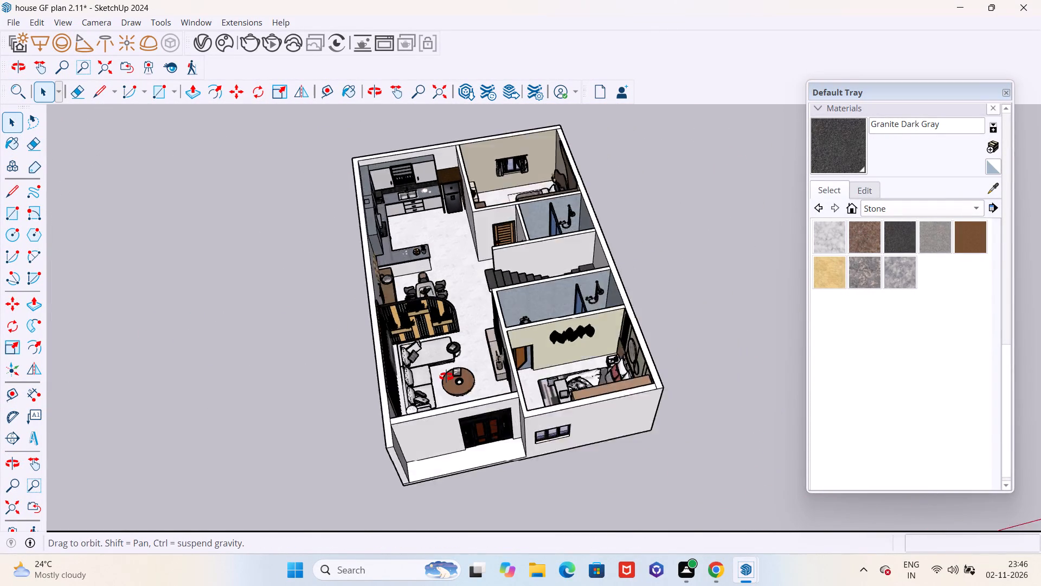
middle_click_drag(446, 377, 410, 405)
scroll(445, 287, "up", 5)
scroll(415, 321, "down", 4)
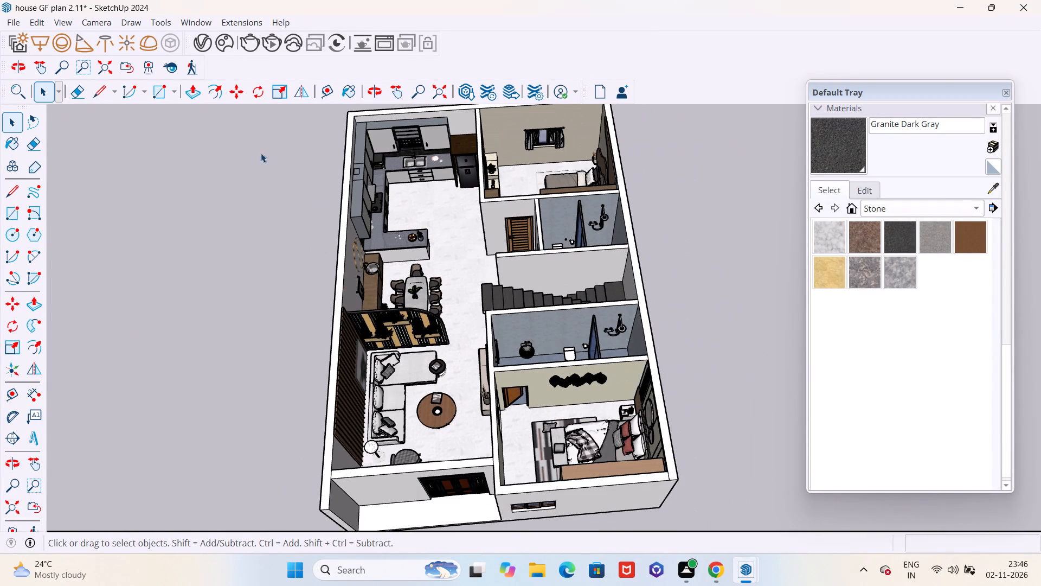
Save the house model.
left_click(15, 23)
left_click(25, 97)
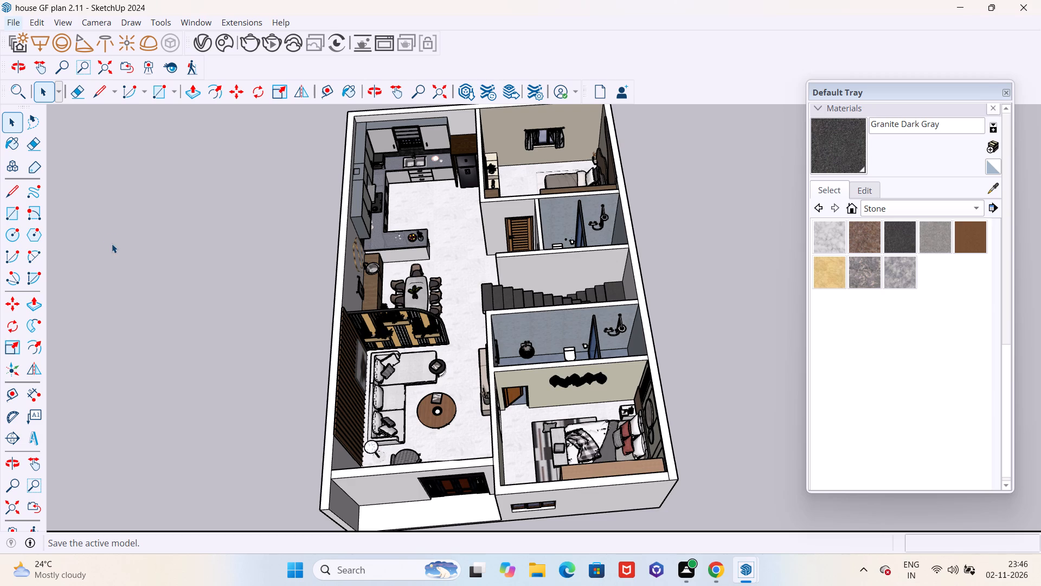
Inspect the complete ground-floor model from above, from the entrance side and from the kitchen and bedroom side.
scroll(154, 257, "down", 5)
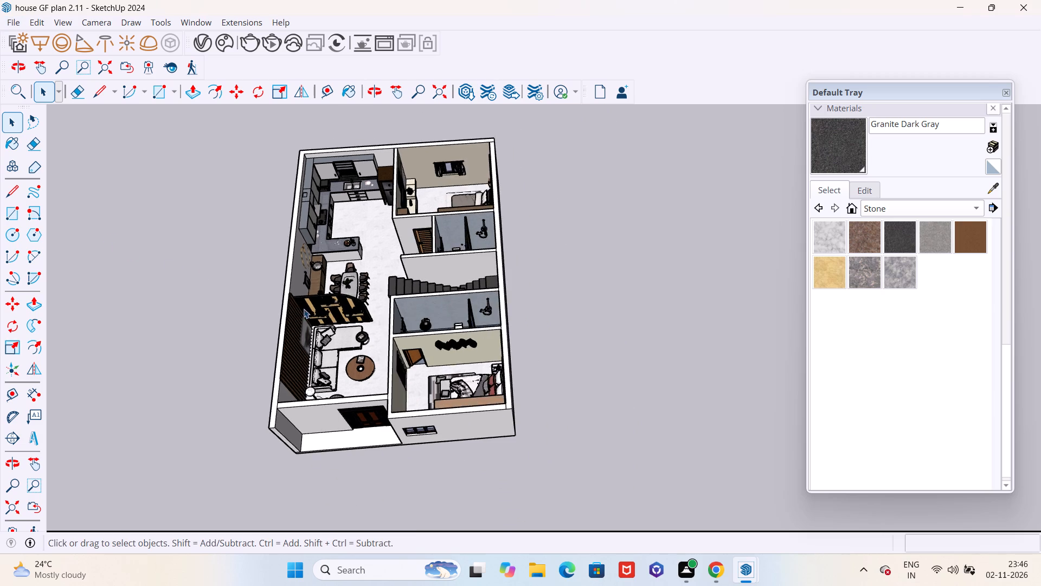
scroll(304, 309, "up", 4)
scroll(325, 310, "down", 5)
middle_click_drag(387, 287, 365, 403)
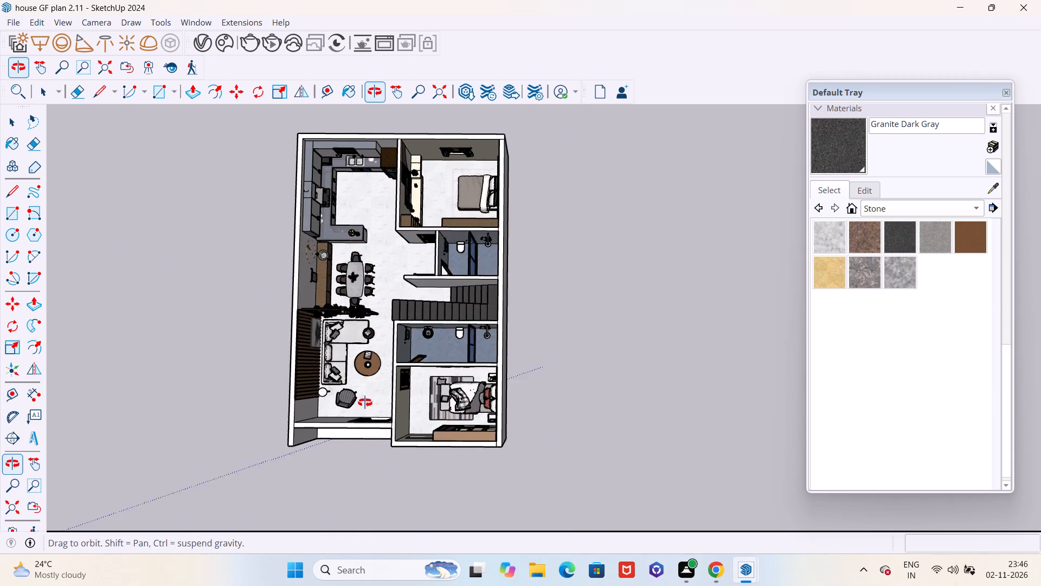
middle_click_drag(365, 403, 371, 409)
scroll(380, 386, "up", 1)
middle_click_drag(349, 402, 506, 195)
scroll(389, 398, "up", 5)
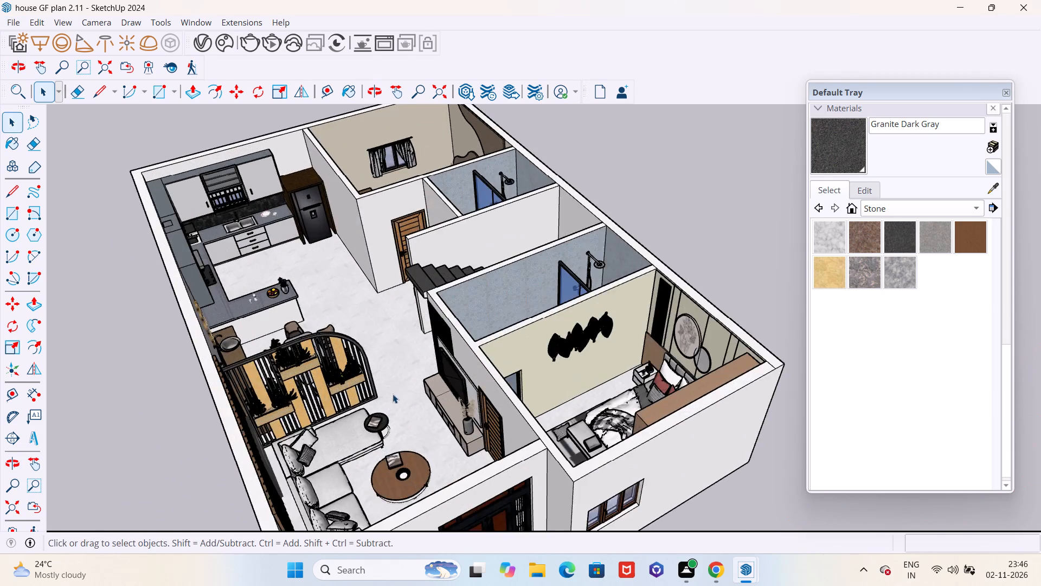
scroll(408, 367, "down", 3)
middle_click_drag(394, 373, 390, 353)
scroll(384, 355, "down", 3)
middle_click_drag(384, 355, 356, 368)
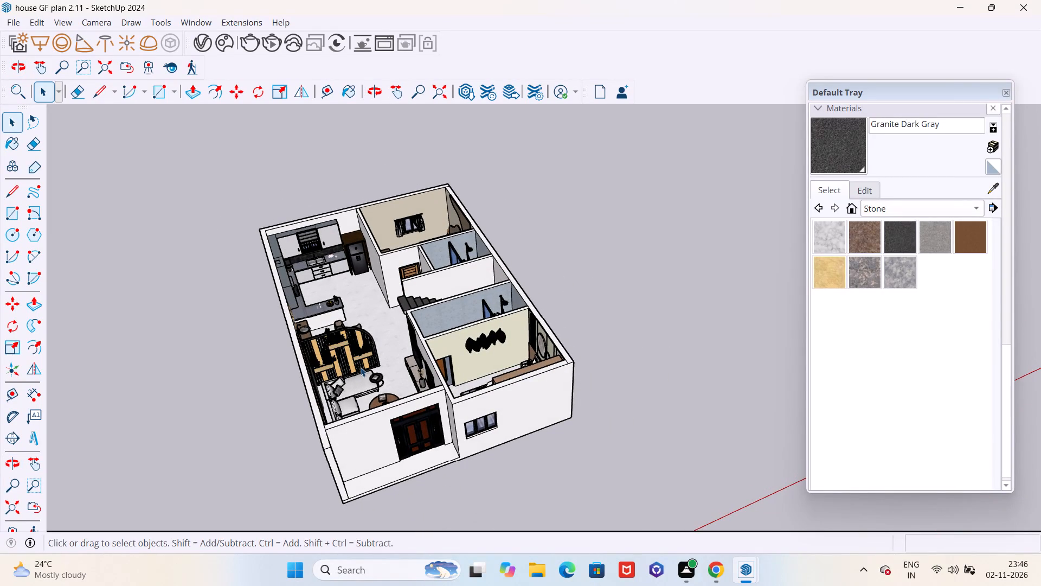
scroll(361, 367, "up", 2)
scroll(394, 337, "down", 3)
middle_click_drag(393, 328, 396, 379)
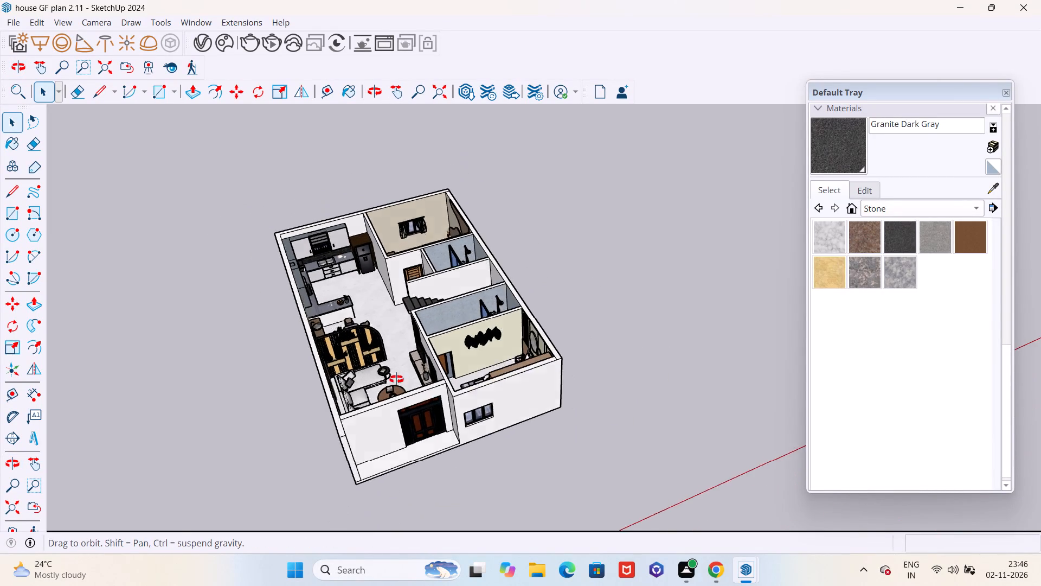
middle_click_drag(396, 379, 713, 305)
scroll(564, 294, "down", 3)
middle_click_drag(516, 319, 684, 383)
scroll(554, 341, "down", 1)
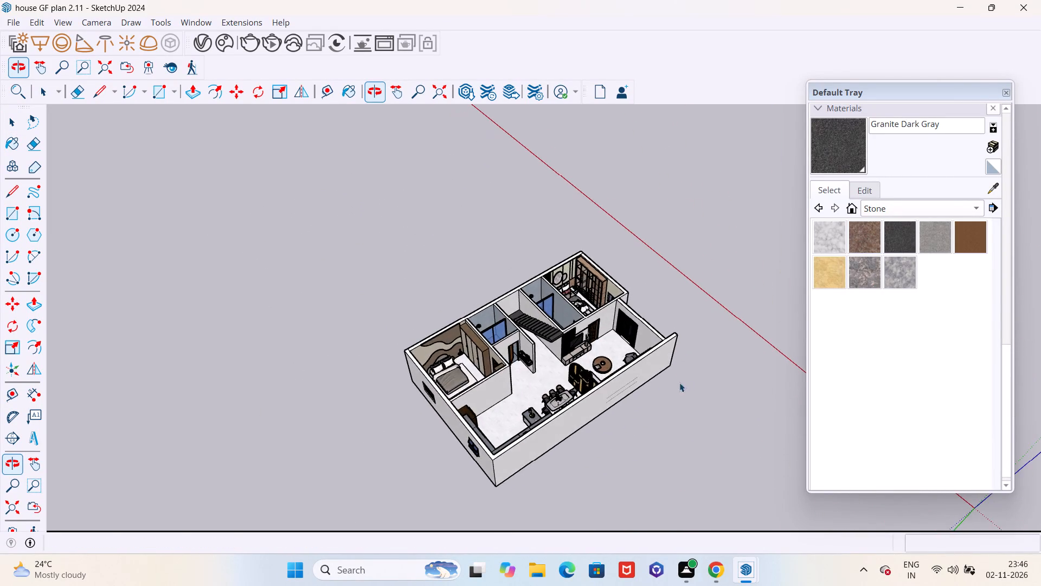
scroll(504, 428, "up", 6)
middle_click_drag(500, 402, 662, 364)
scroll(622, 365, "up", 6)
scroll(601, 352, "down", 5)
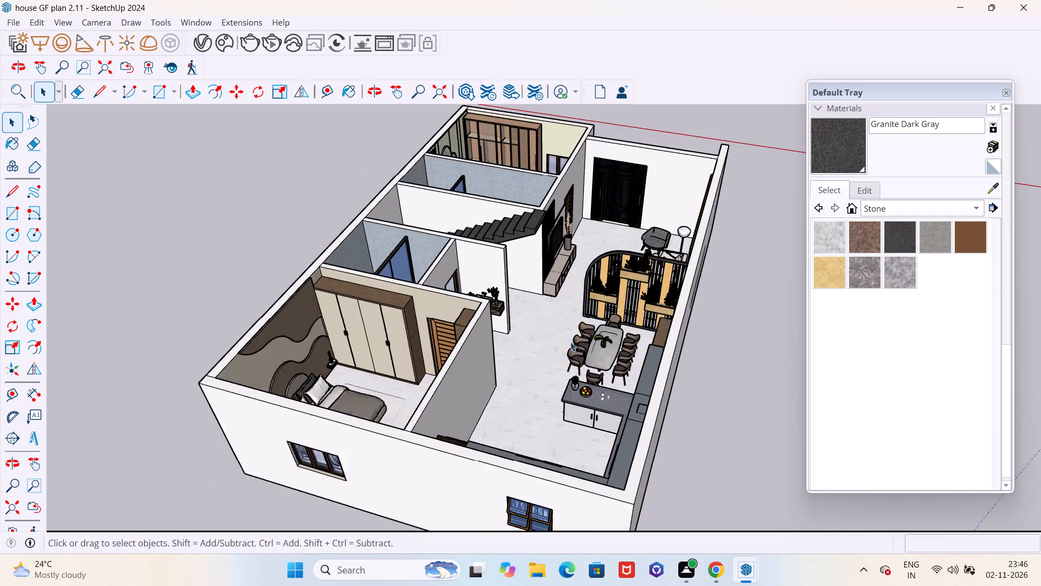
middle_click_drag(555, 336, 607, 407)
scroll(592, 403, "down", 2)
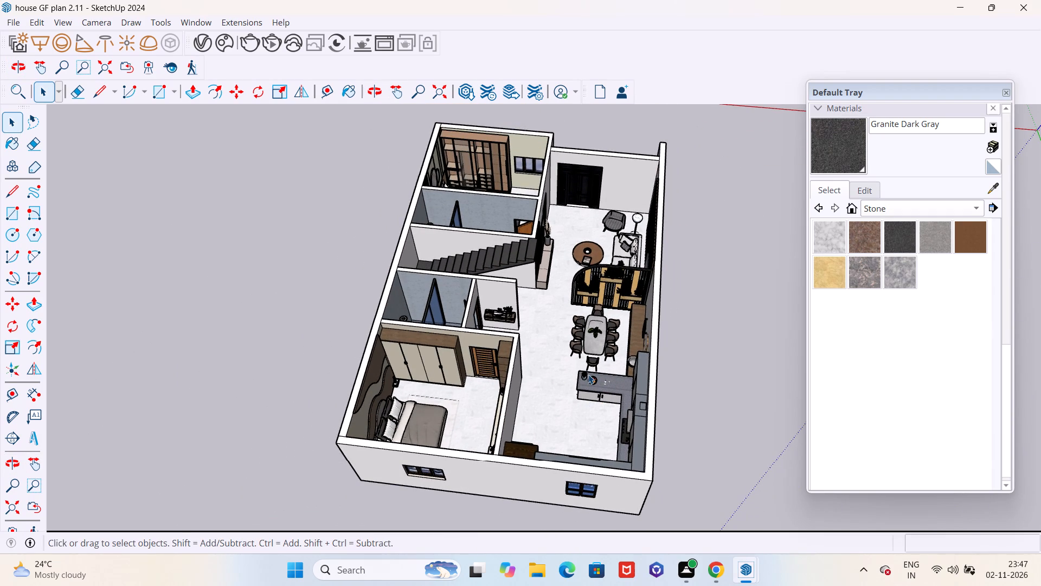
Examine the whole furnished ground floor from the entrance side and from a steep overhead angle.
middle_click_drag(584, 374, 121, 285)
middle_click_drag(598, 345, 223, 323)
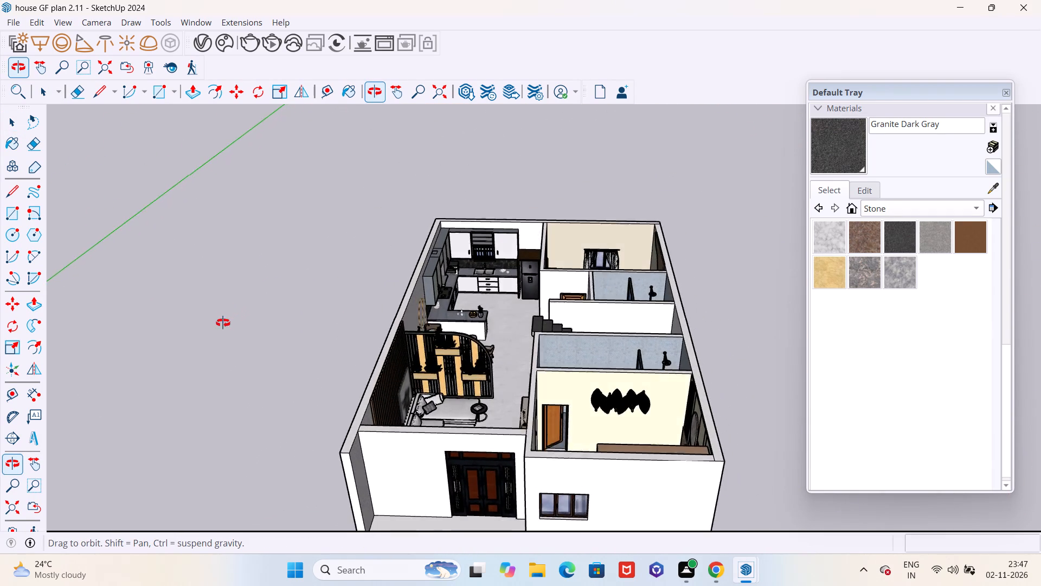
middle_click_drag(223, 323, 219, 337)
scroll(504, 201, "down", 3)
middle_click_drag(497, 186, 503, 269)
scroll(513, 221, "down", 2)
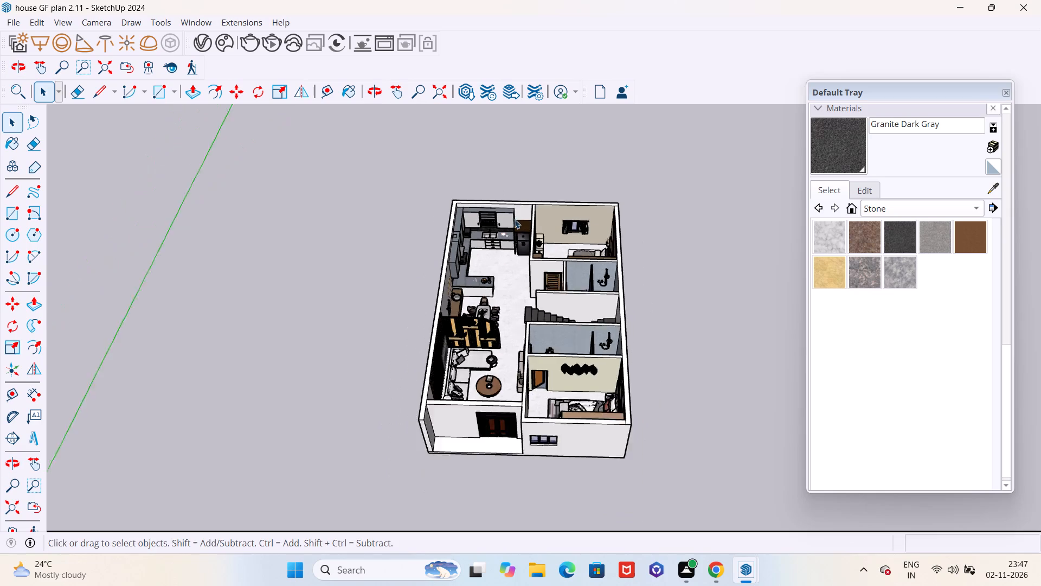
scroll(515, 219, "down", 5)
middle_click_drag(511, 184, 520, 232)
scroll(524, 232, "up", 5)
scroll(485, 266, "up", 4)
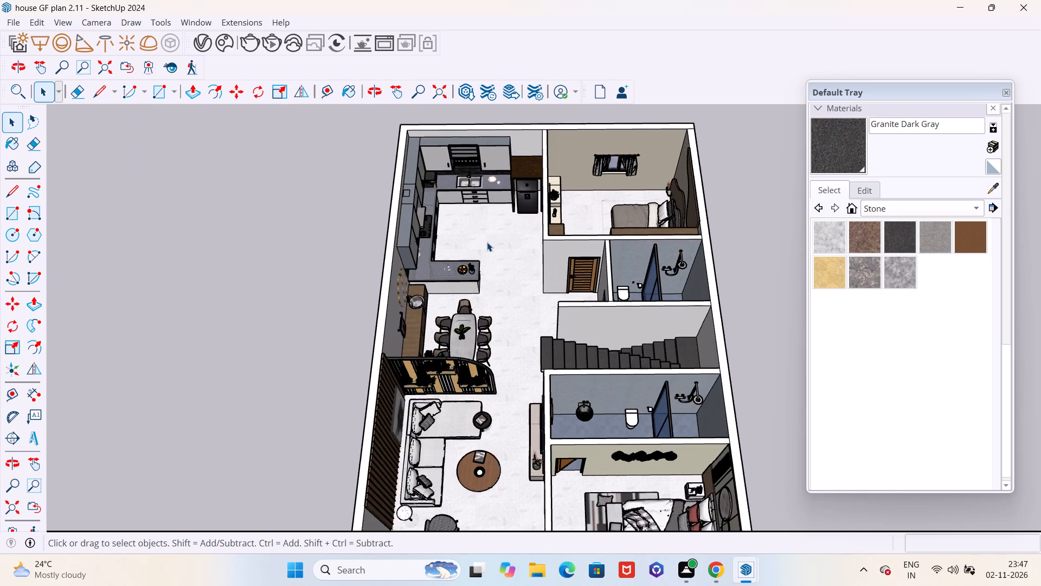
scroll(494, 221, "down", 3)
scroll(491, 231, "up", 1)
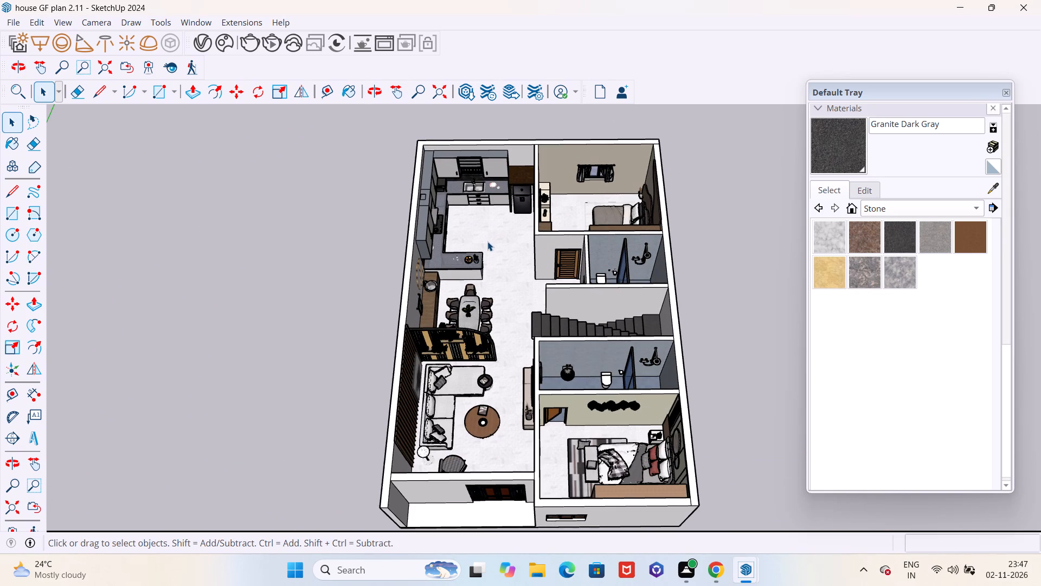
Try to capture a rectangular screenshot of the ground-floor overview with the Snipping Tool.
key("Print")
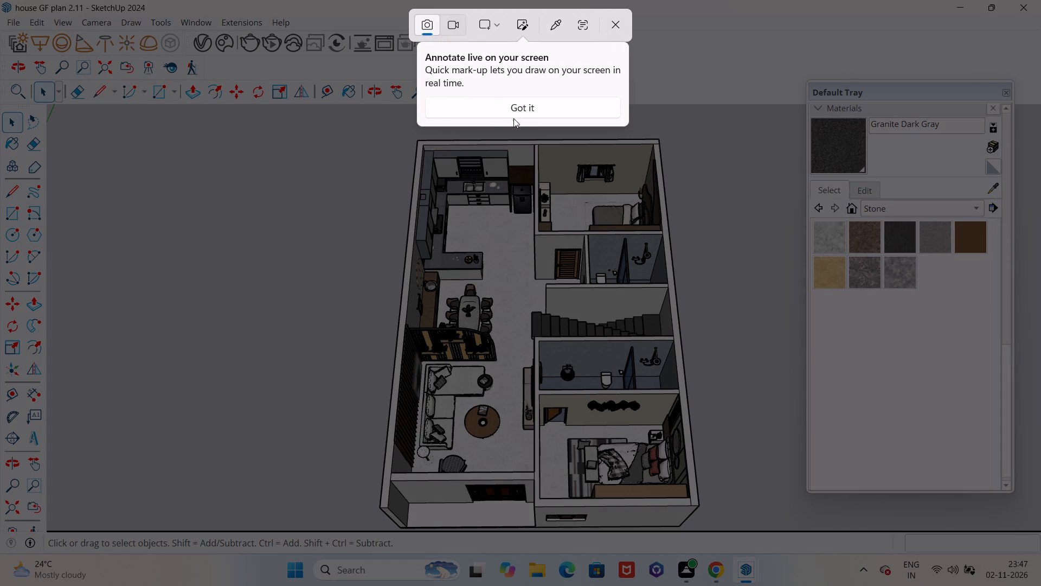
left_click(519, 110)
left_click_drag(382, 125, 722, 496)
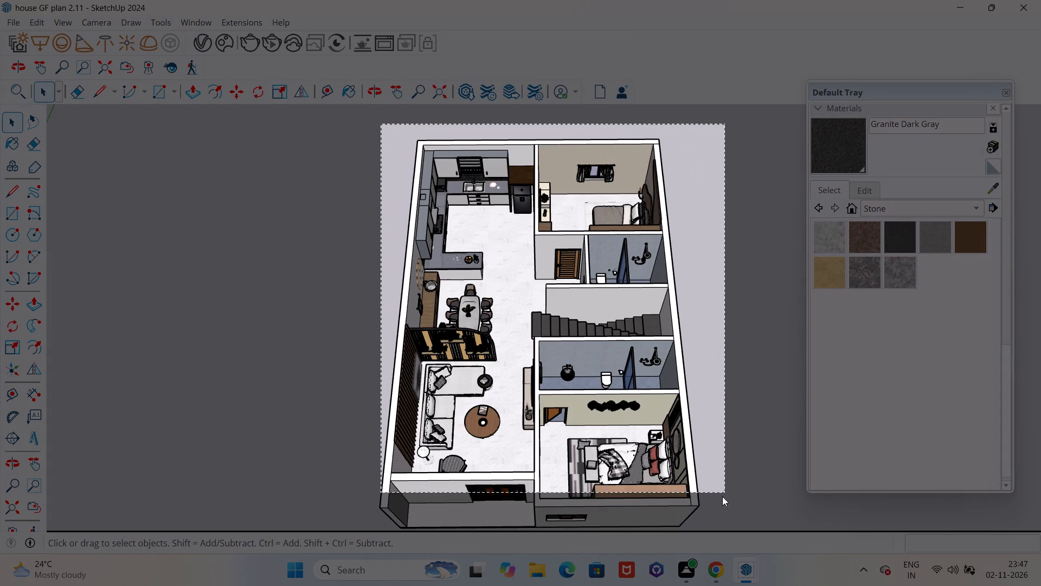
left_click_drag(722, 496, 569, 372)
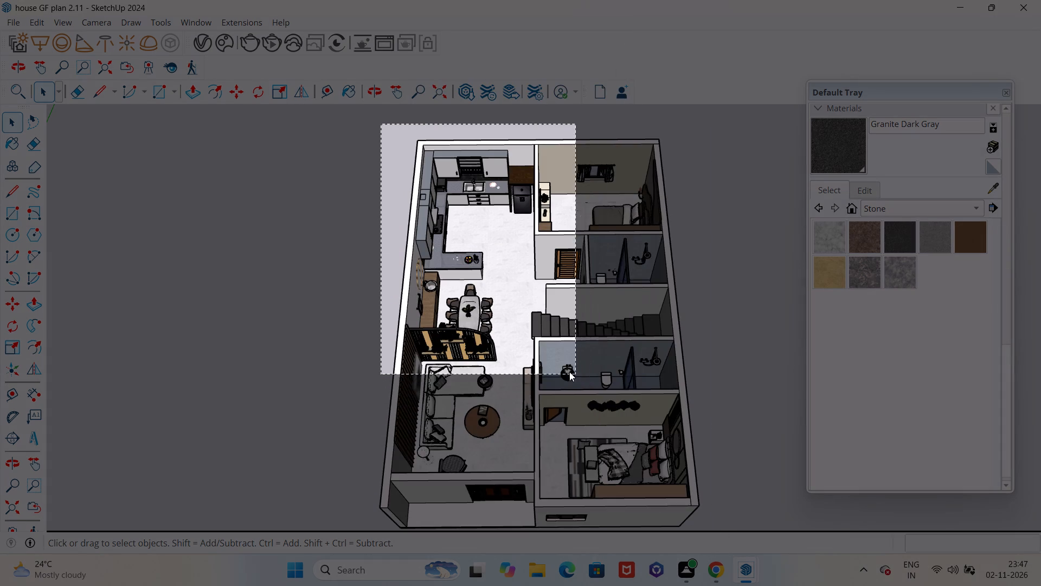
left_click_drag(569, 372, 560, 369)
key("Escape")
Capture a rectangular screenshot framing the complete ground-floor model, seen from above the entrance side.
scroll(539, 335, "down", 1)
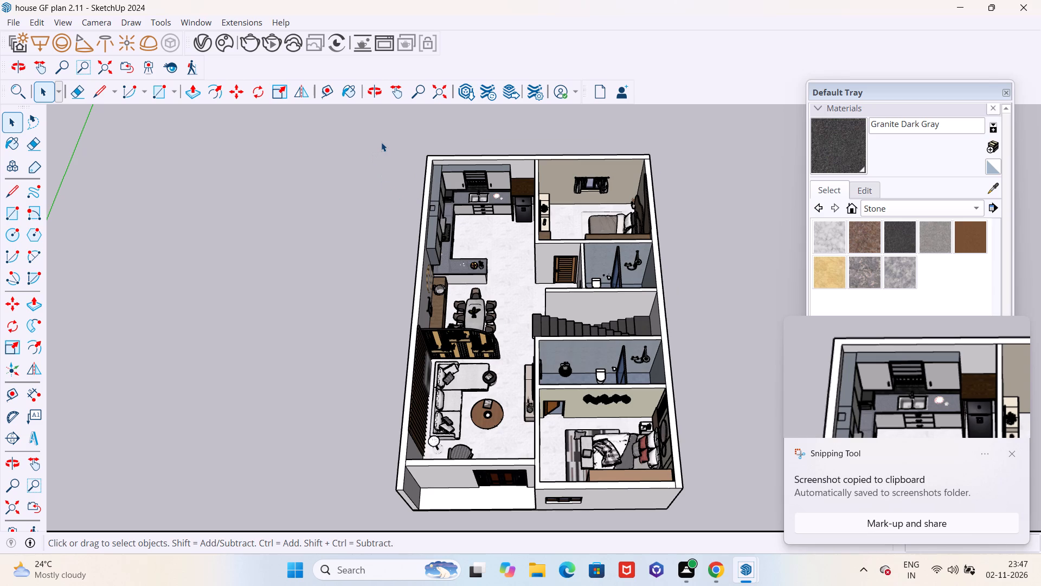
left_click(1014, 455)
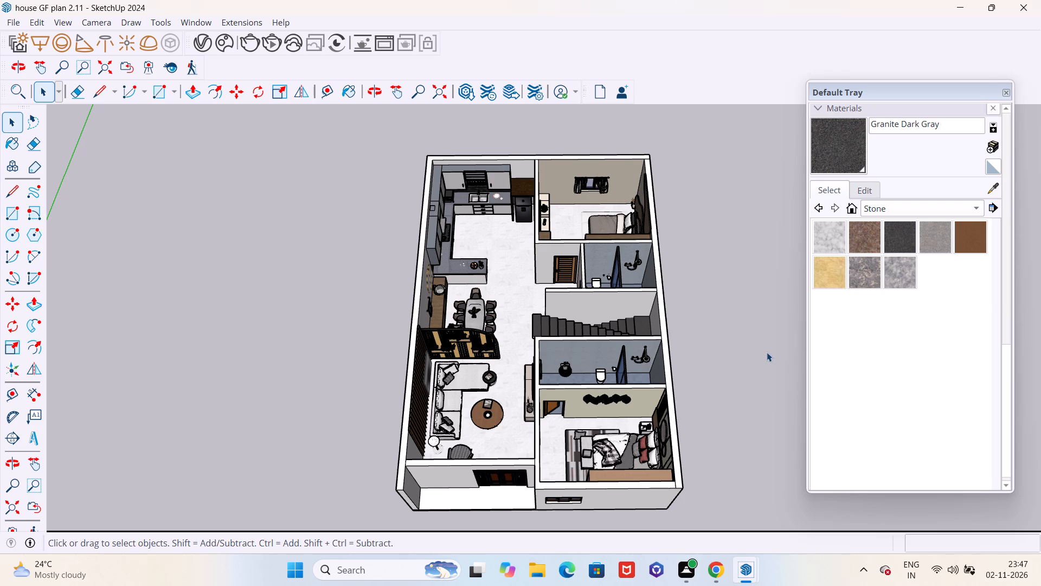
key("Print")
left_click_drag(390, 133, 731, 518)
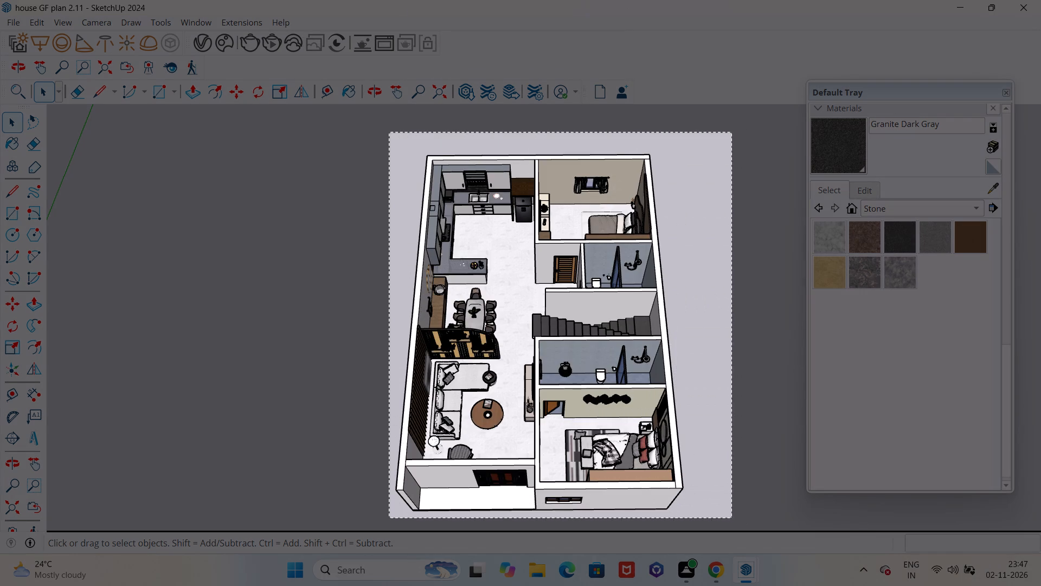
left_click_drag(731, 518, 690, 518)
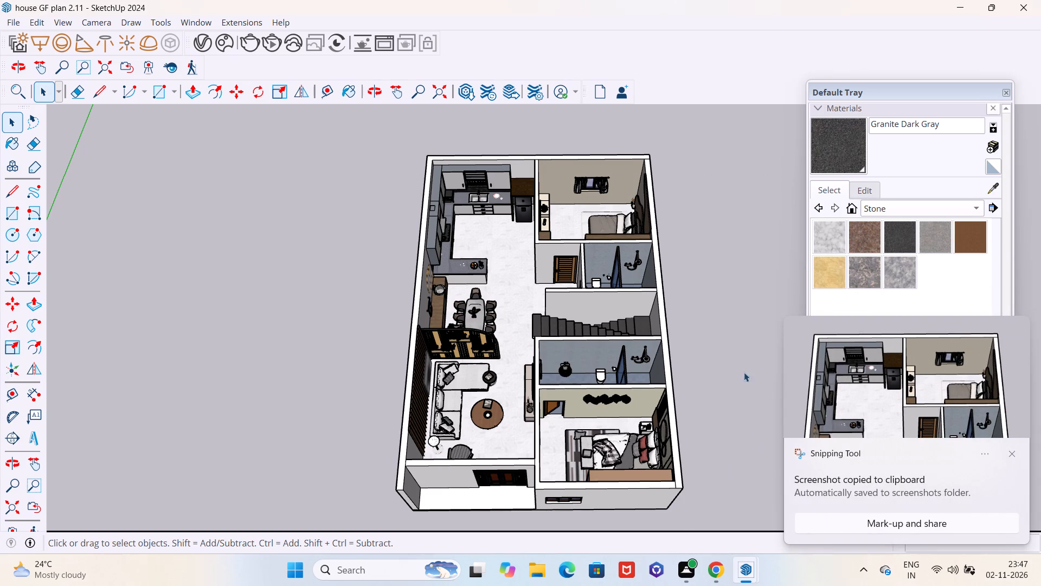
Print the current view with Microsoft Print to PDF, saving it on the Desktop as house Gf 2.11.
key("ctrl+p")
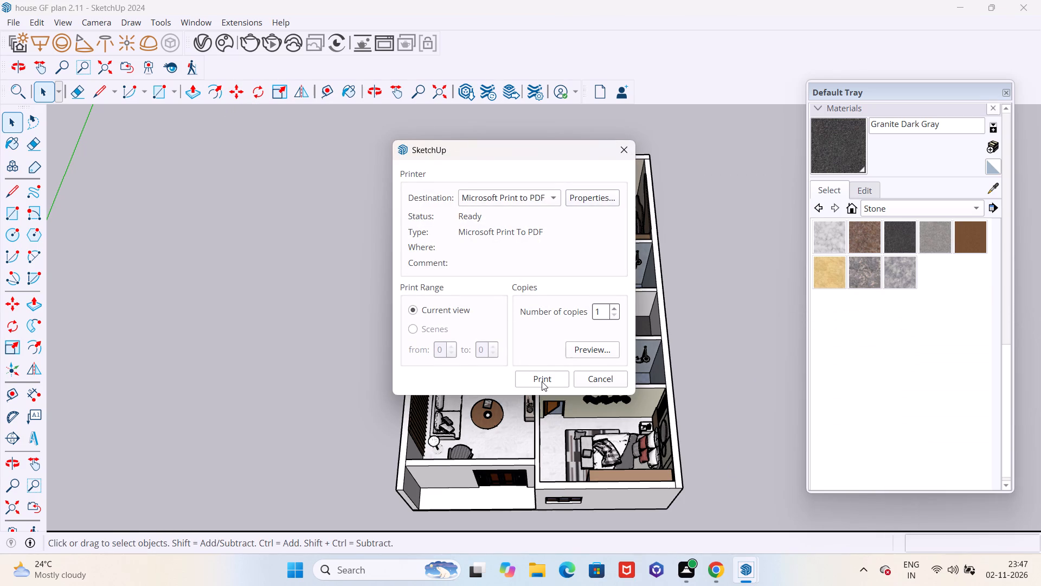
left_click(542, 381)
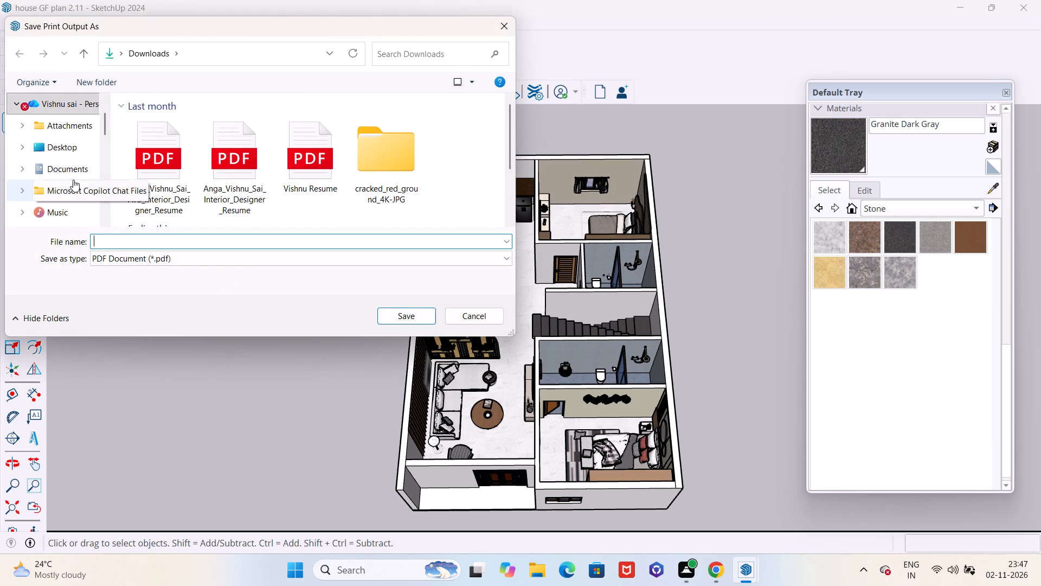
left_click(58, 151)
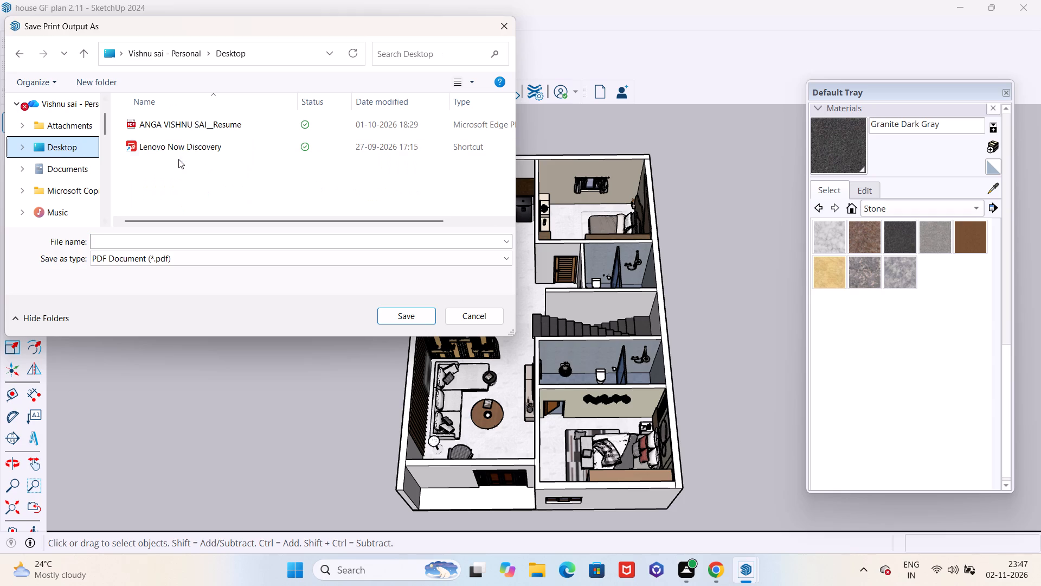
left_click(164, 245)
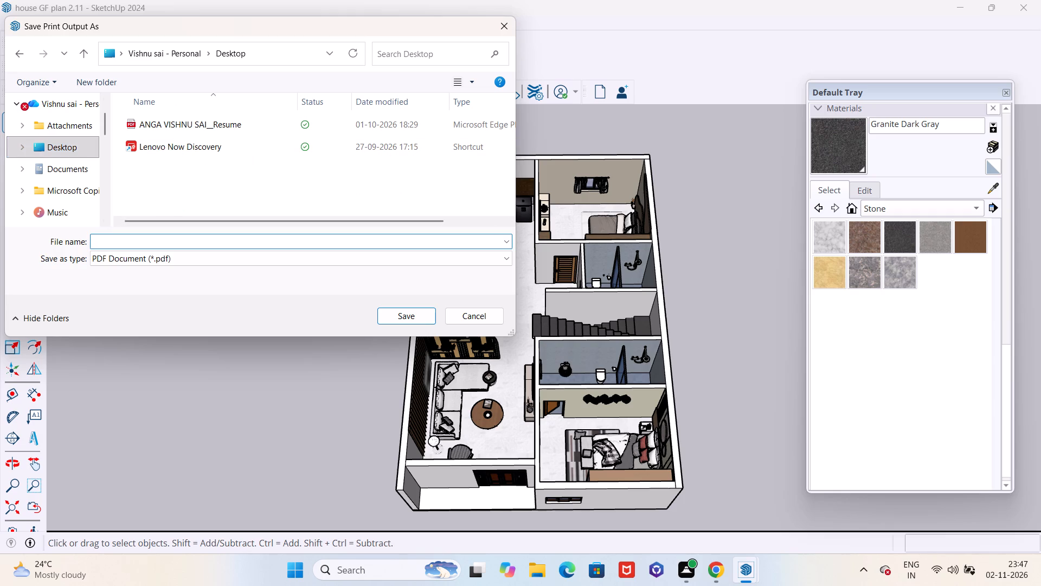
type("house")
key("BackSpace")
key("BackSpace")
key("BackSpace")
key("BackSpace")
key("BackSpace")
type("house")
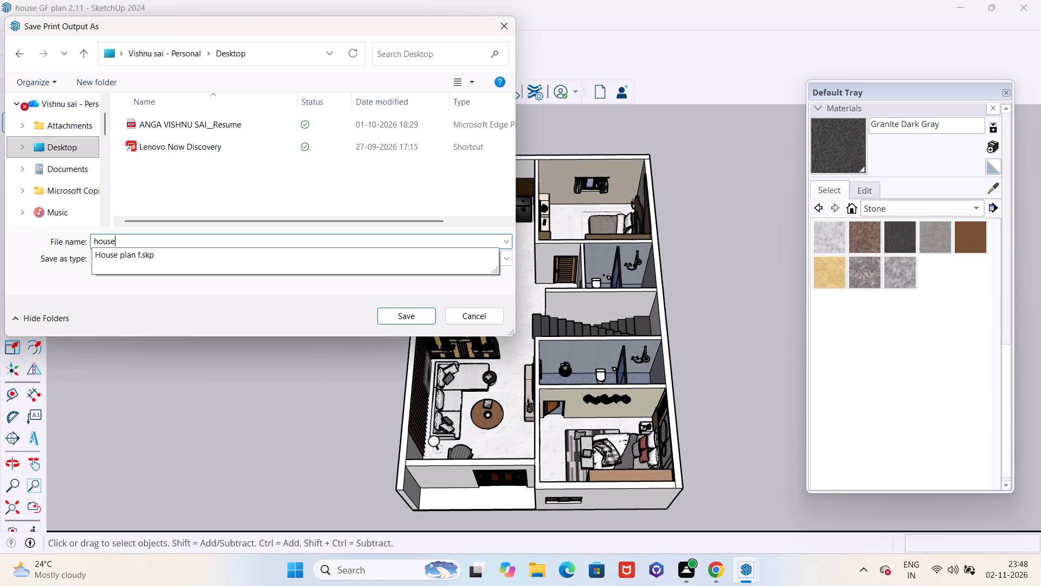
key("space")
type("Gf")
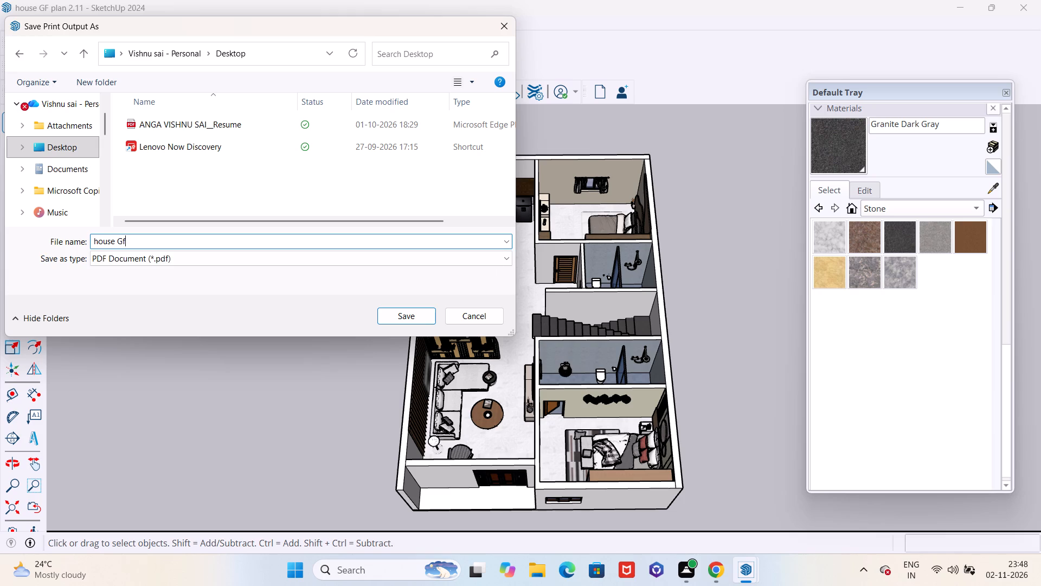
key("space")
type("2.11")
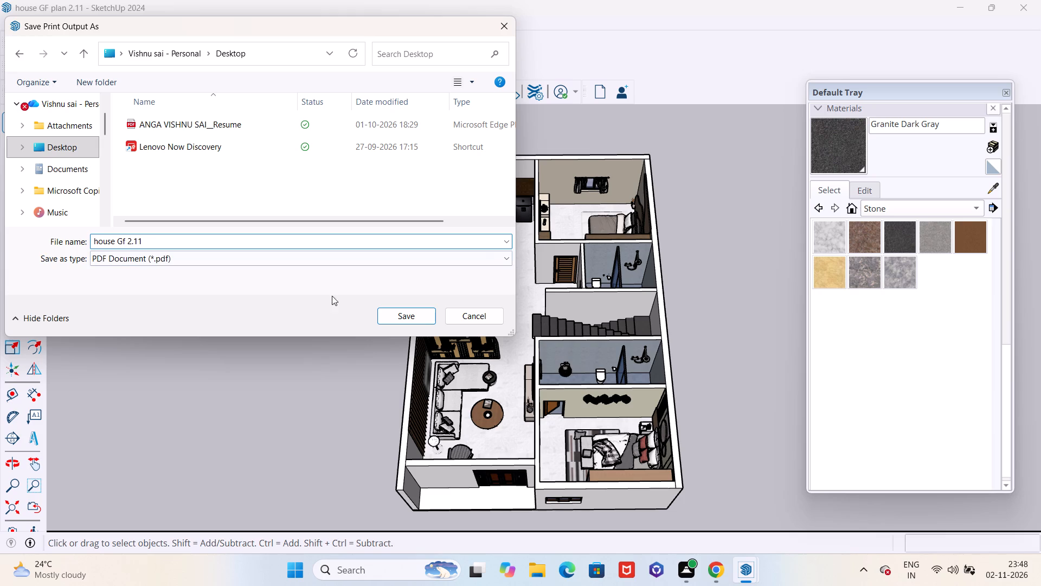
left_click(433, 316)
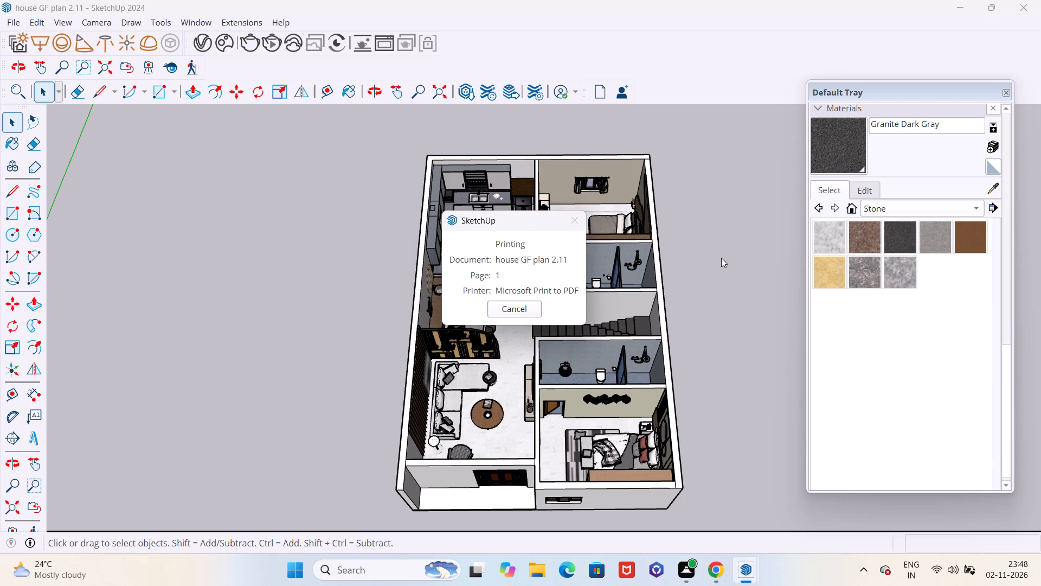
scroll(721, 258, "down", 2)
left_click(576, 218)
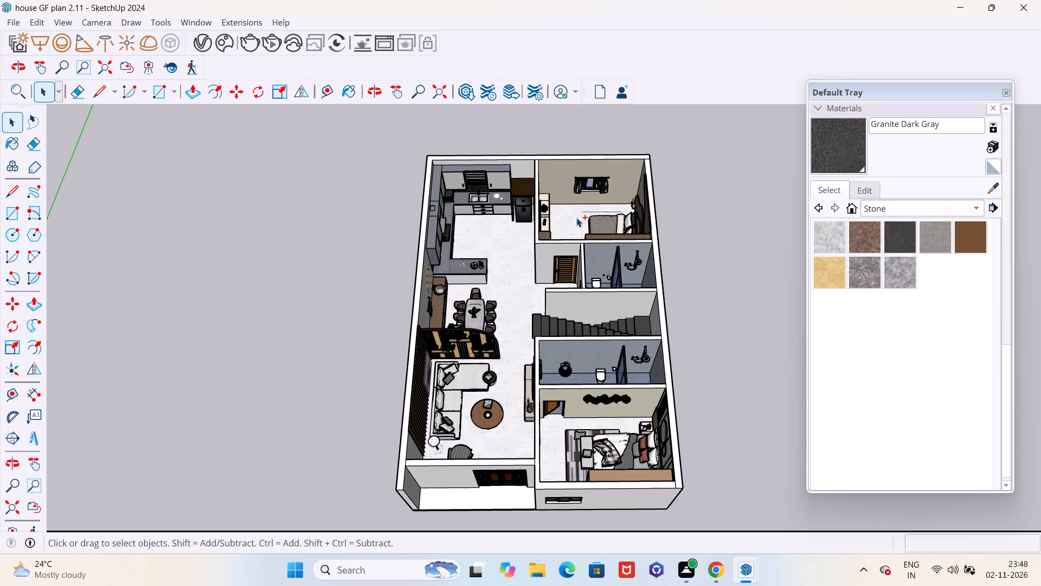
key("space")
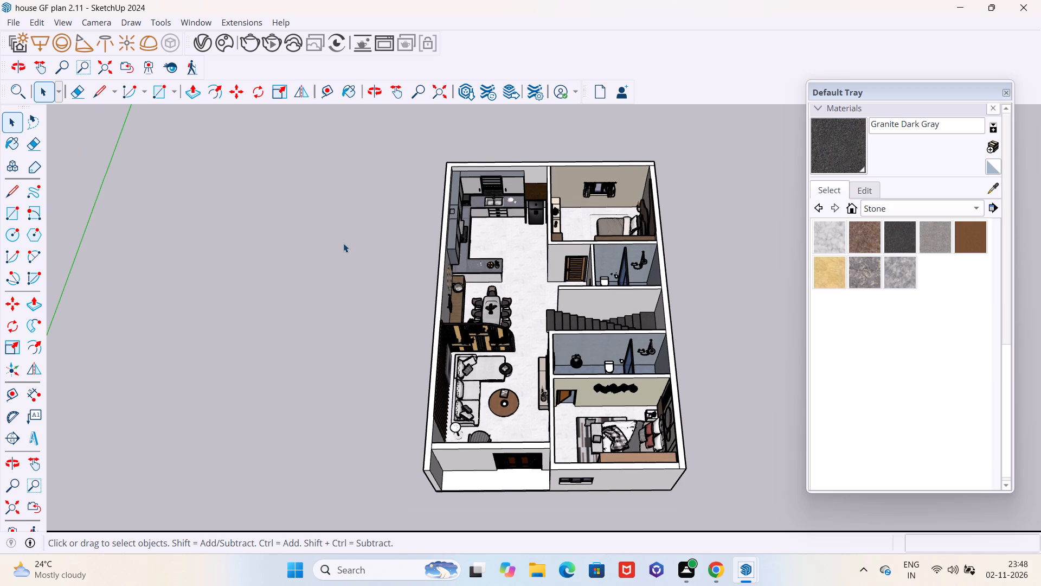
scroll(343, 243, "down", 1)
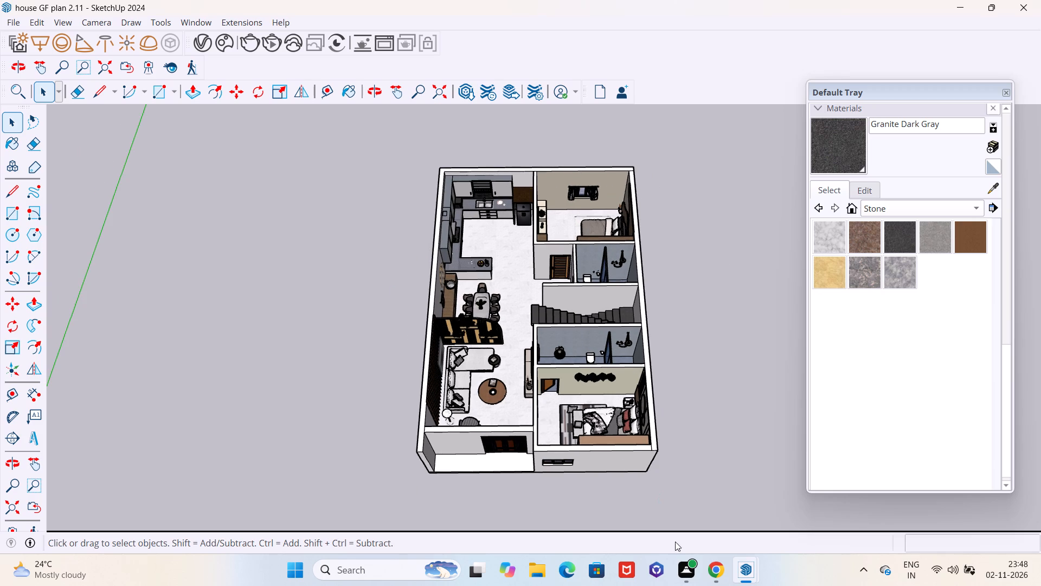
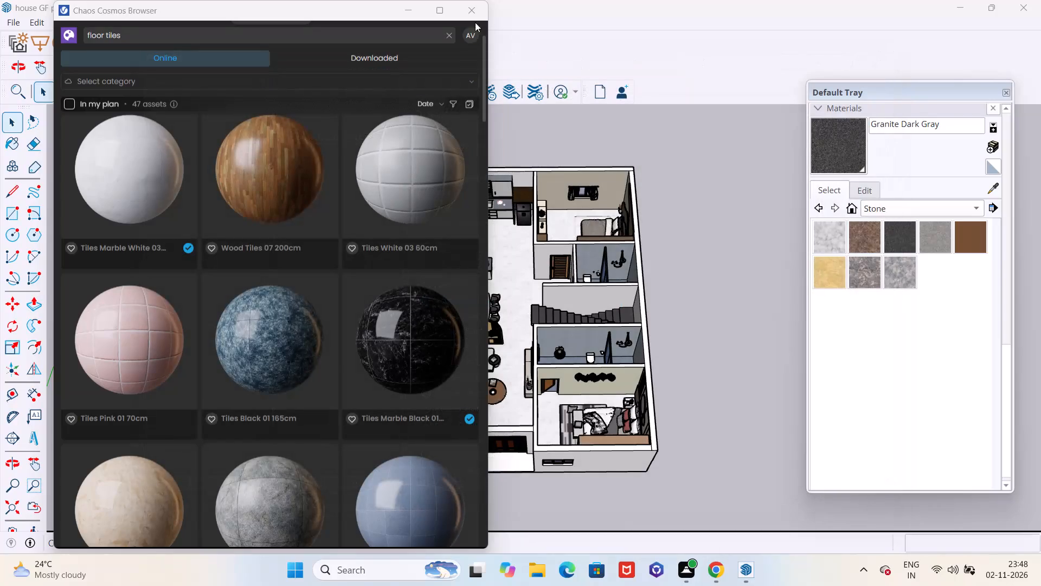
Close the Chaos Cosmos Browser and the Default Tray to clear the view of the ground-floor model.
left_click(473, 7)
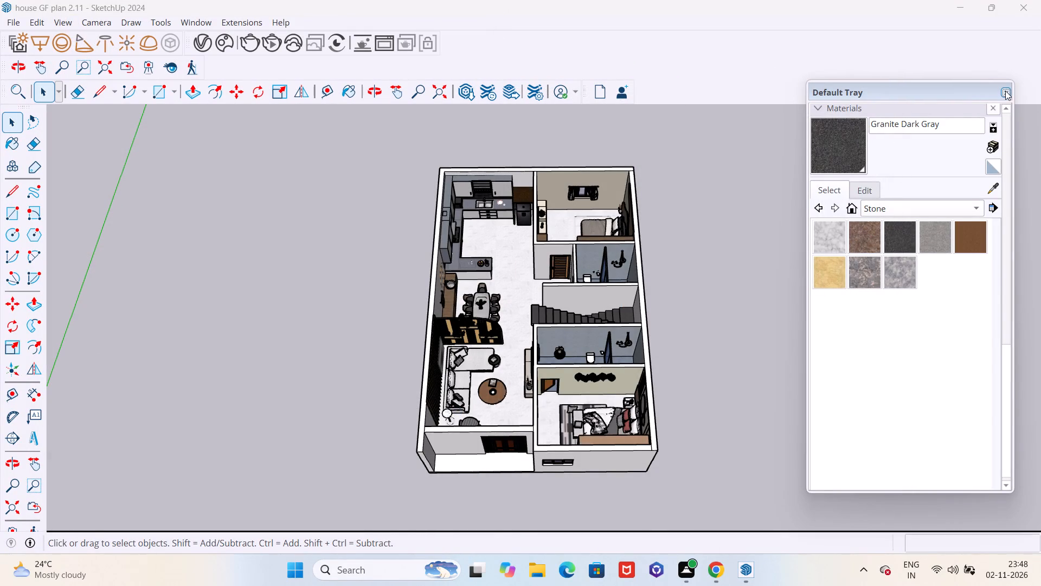
left_click(1005, 91)
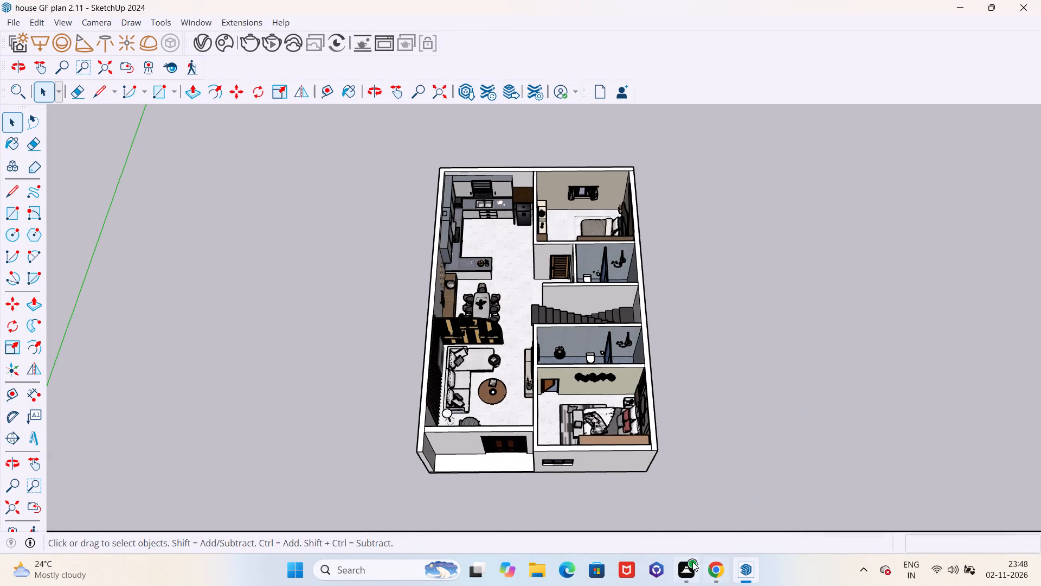